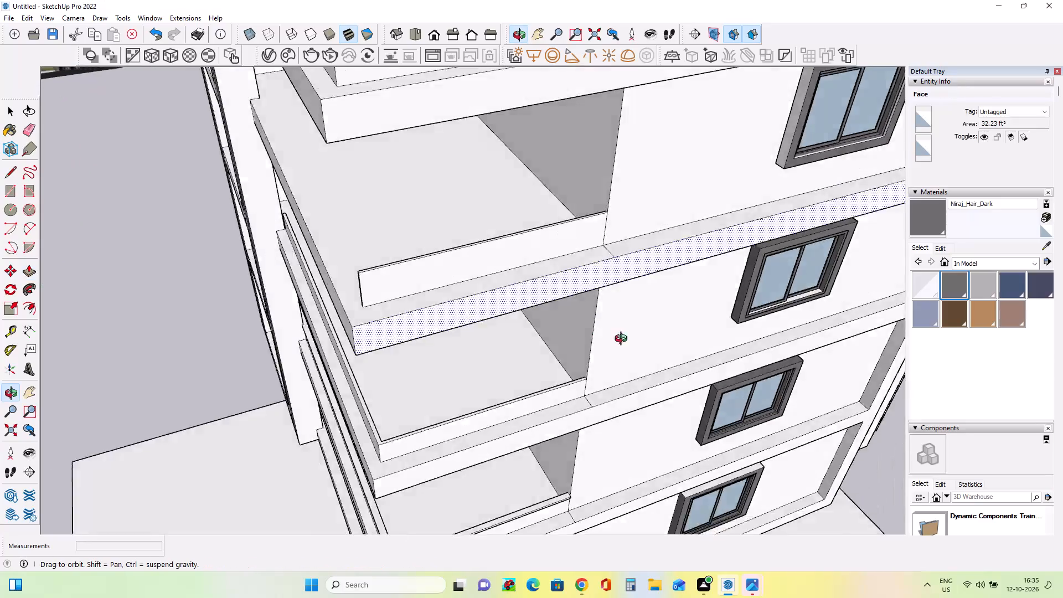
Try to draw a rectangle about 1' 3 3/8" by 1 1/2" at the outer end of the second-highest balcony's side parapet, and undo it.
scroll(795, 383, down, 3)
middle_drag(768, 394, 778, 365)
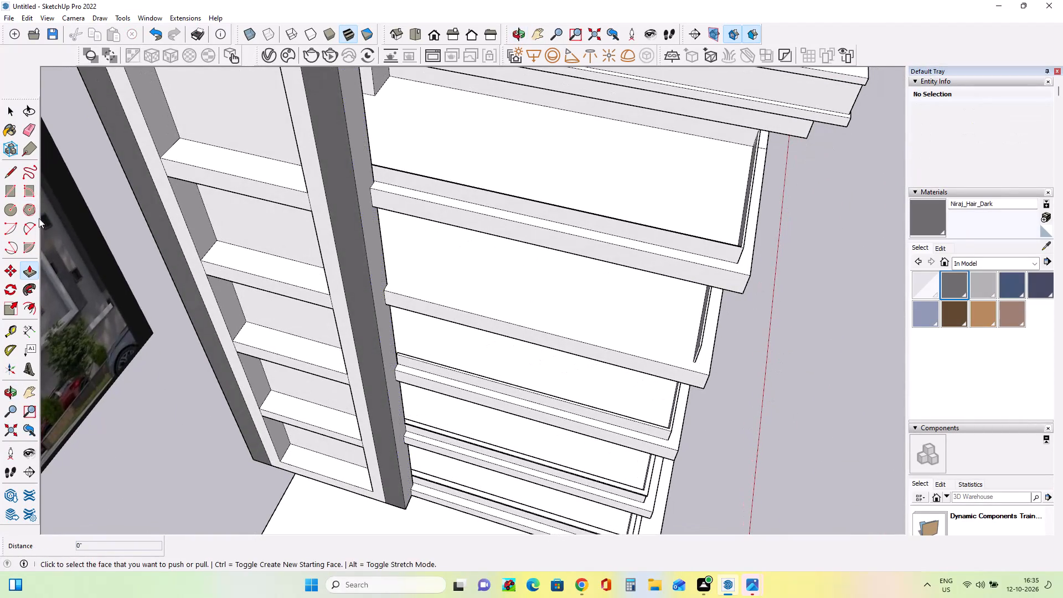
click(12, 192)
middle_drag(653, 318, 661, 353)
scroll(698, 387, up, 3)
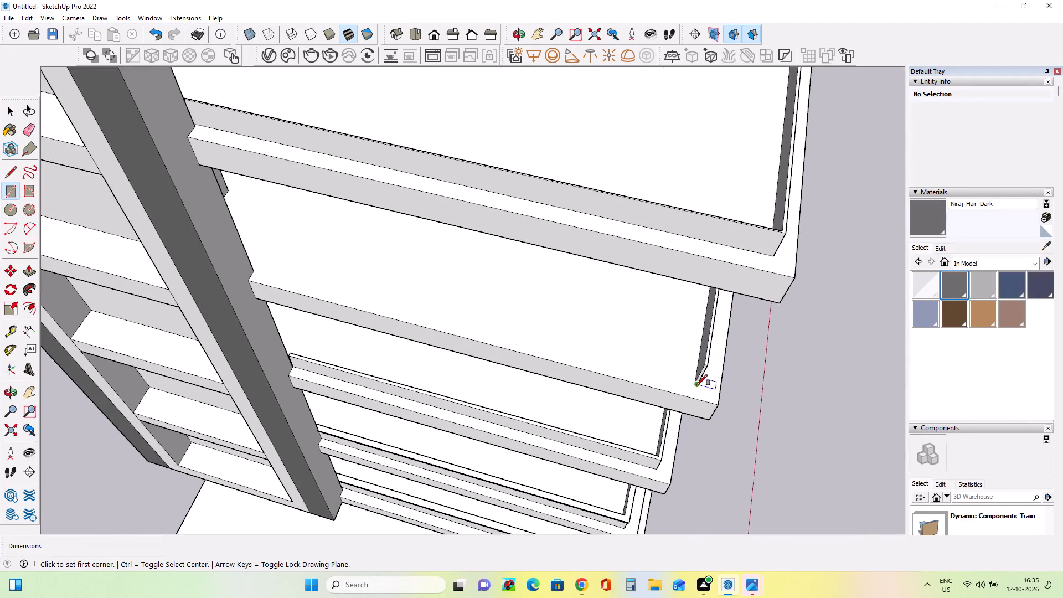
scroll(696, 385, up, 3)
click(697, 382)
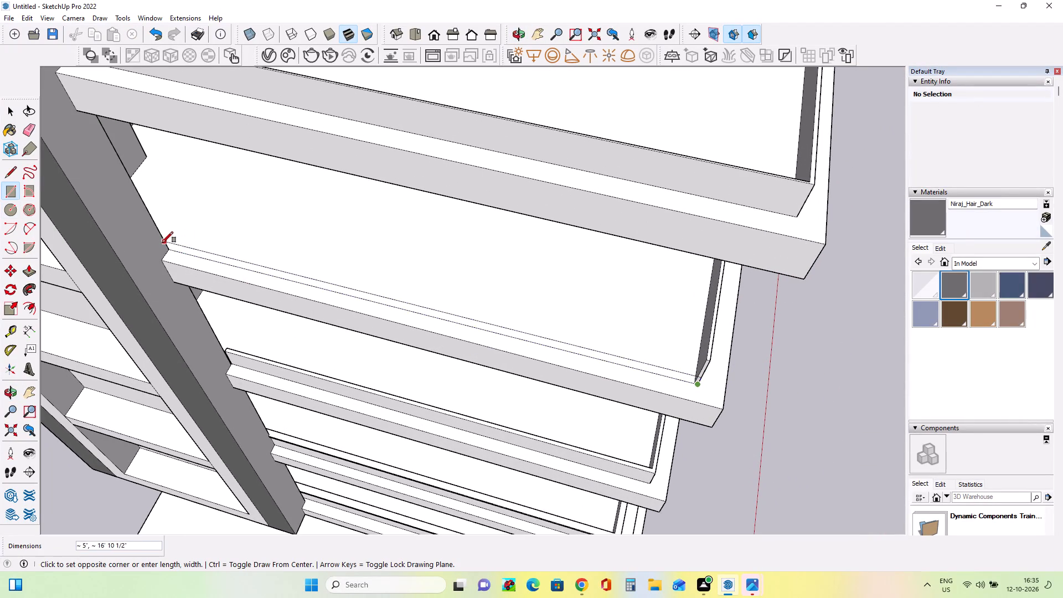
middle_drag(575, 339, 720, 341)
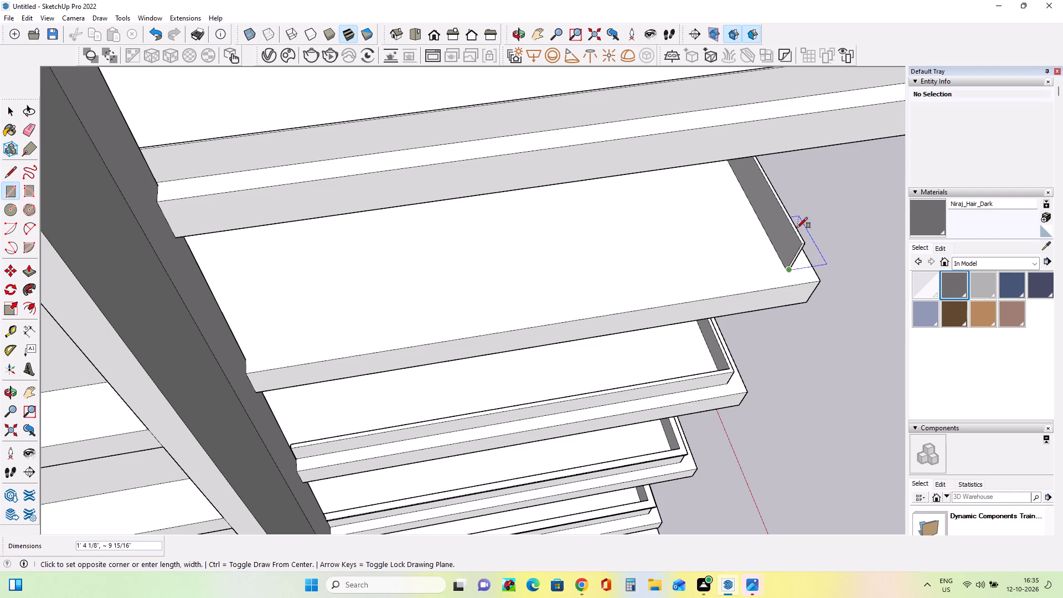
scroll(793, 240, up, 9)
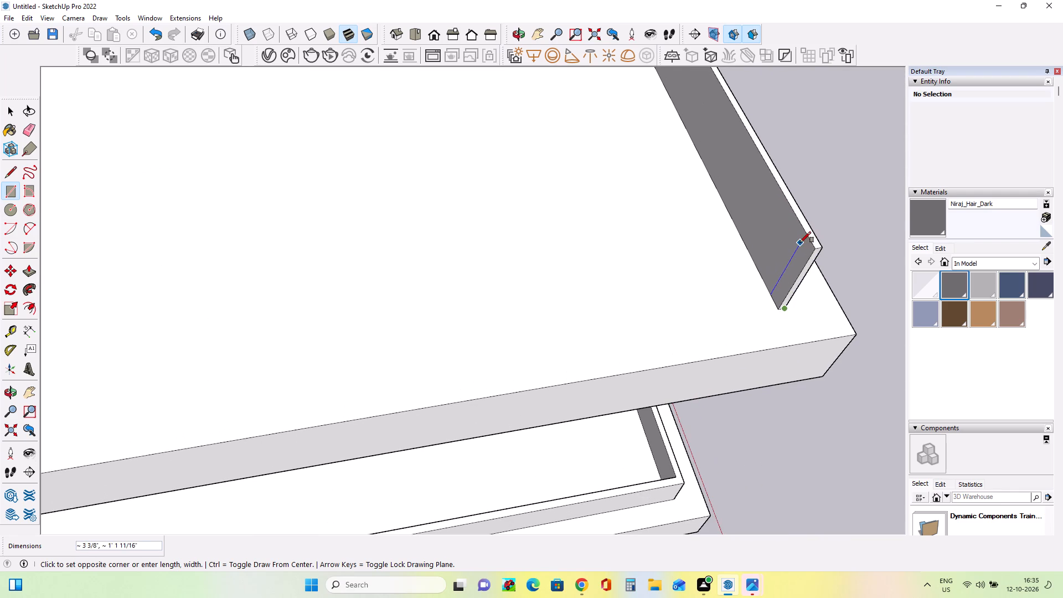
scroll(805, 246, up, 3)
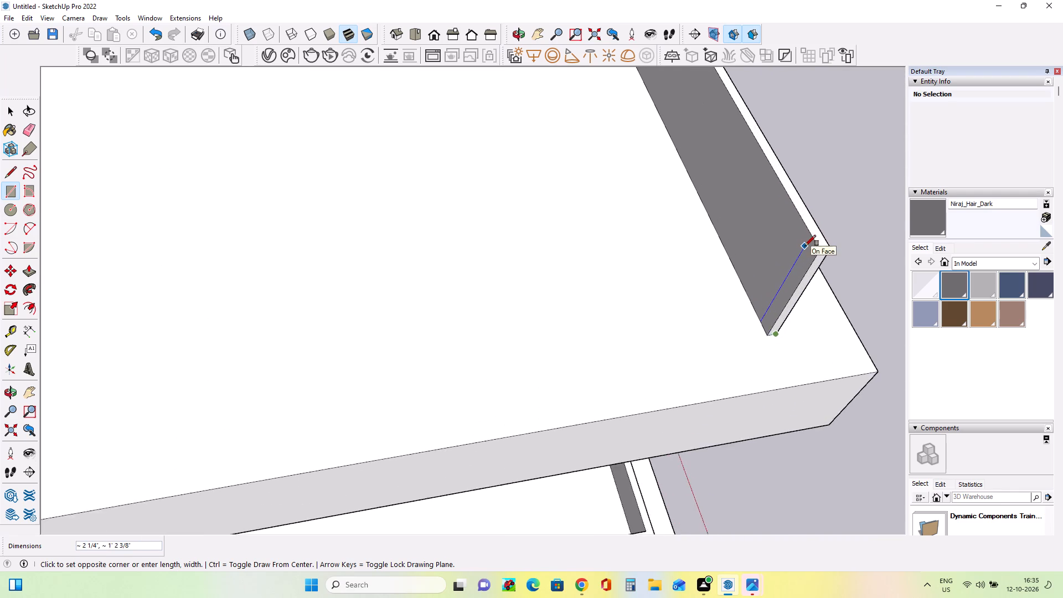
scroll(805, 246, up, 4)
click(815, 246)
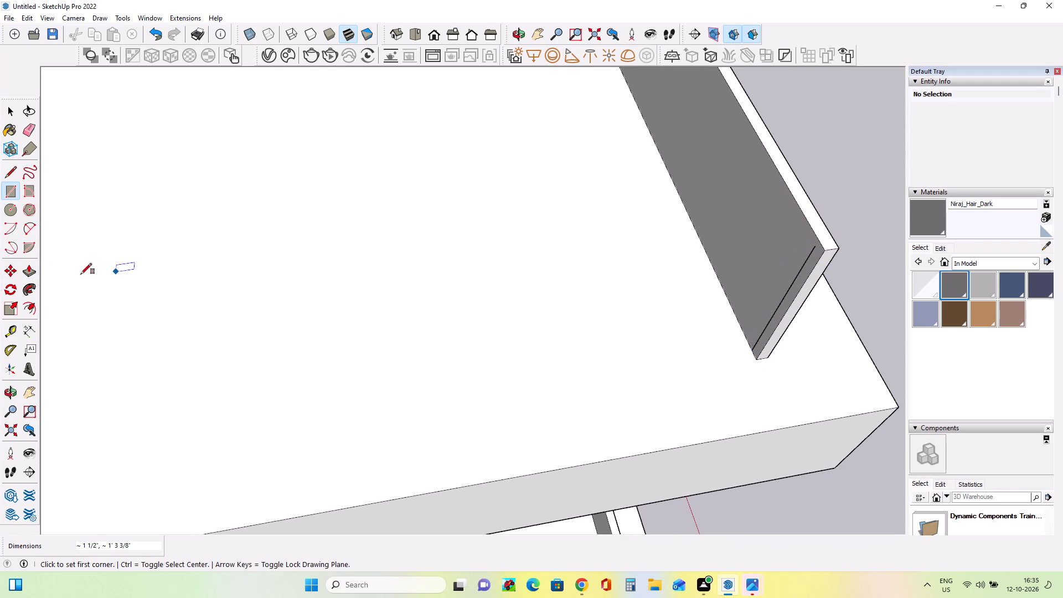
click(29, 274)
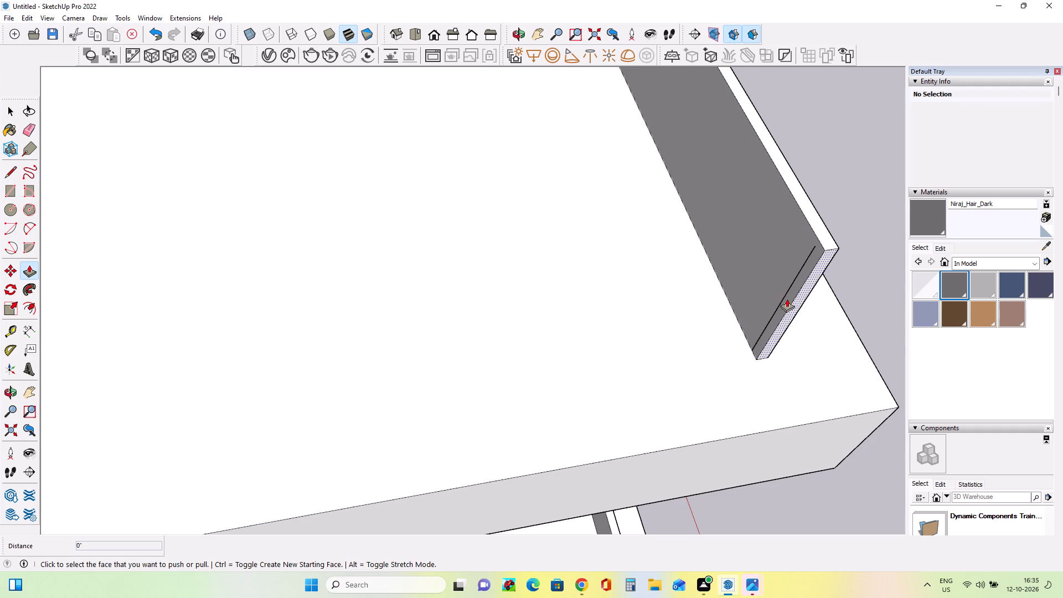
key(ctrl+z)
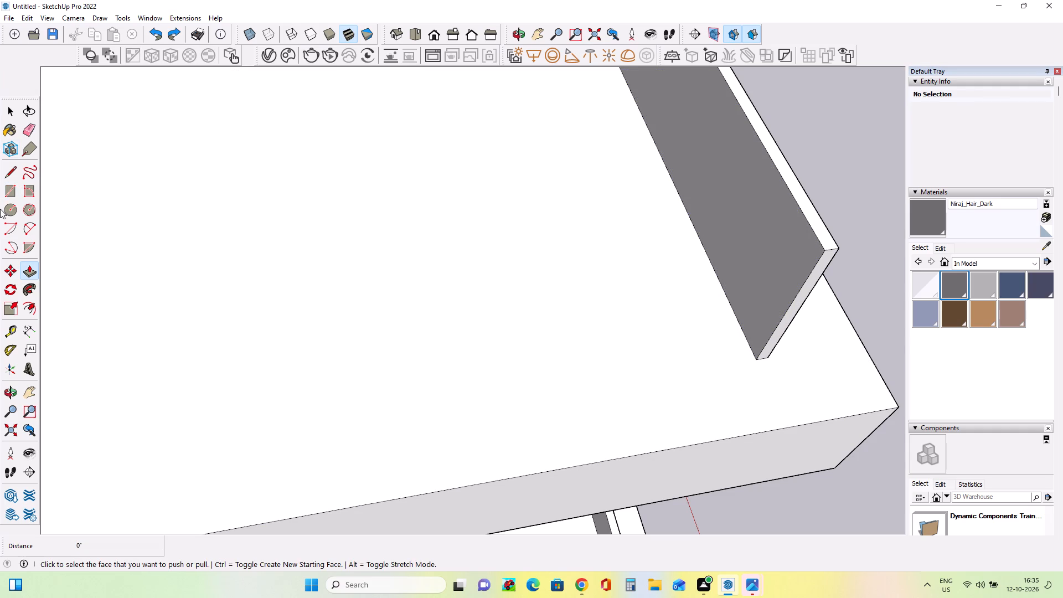
Draw a full-height rectangle about 1' 4 1/8" by 1 1/4" on the inner face of the second-highest balcony's side parapet, at its outer end.
click(13, 185)
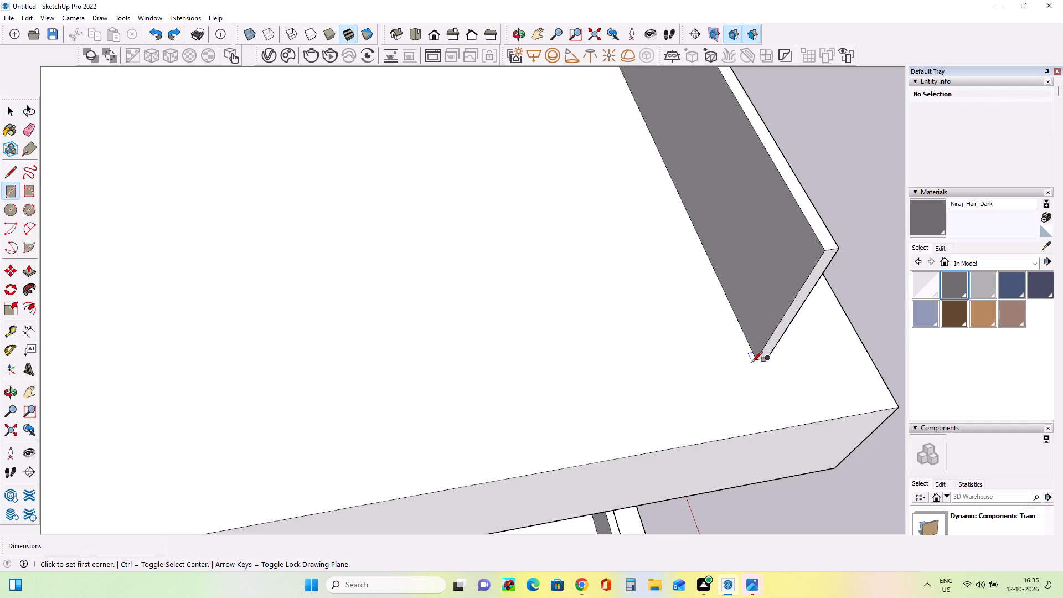
click(753, 360)
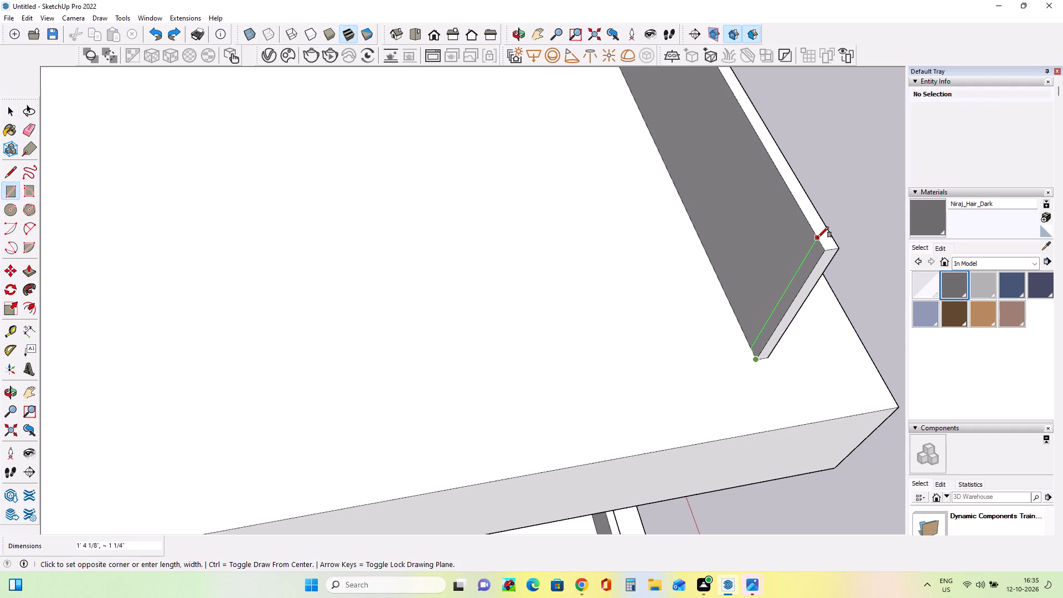
click(818, 239)
Push/Pull the new rectangle about 16' 9 3/8" along the slab to the dark column, forming the second-highest balcony's long parapet.
click(28, 267)
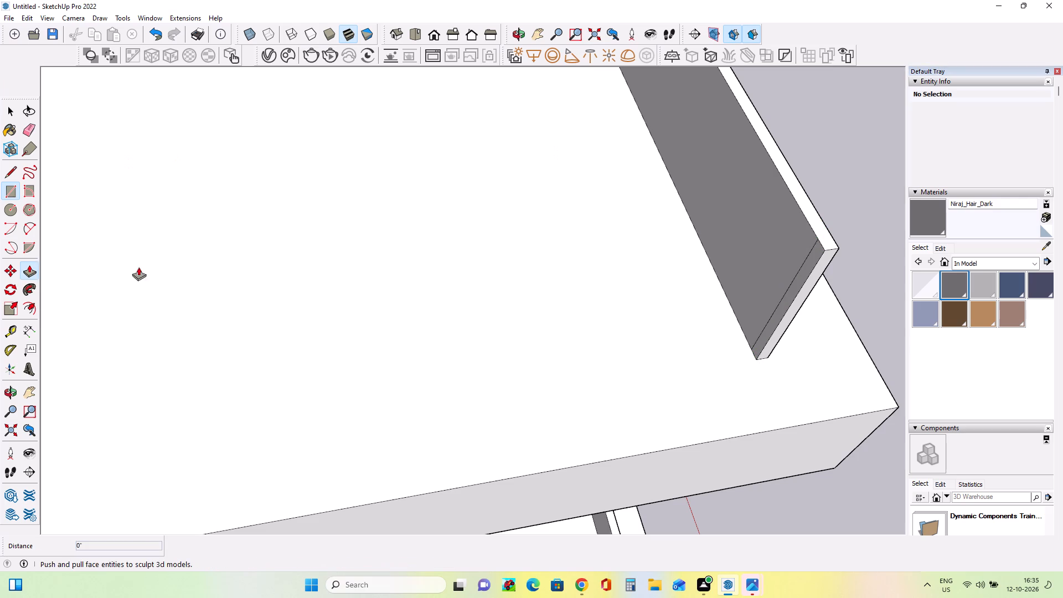
click(806, 274)
scroll(531, 328, down, 6)
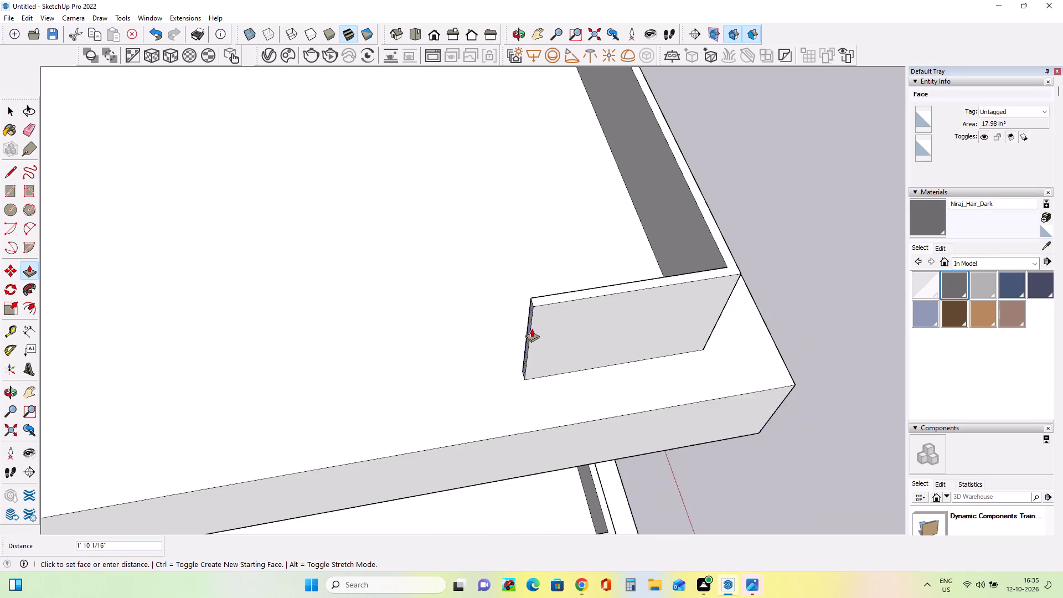
scroll(531, 328, down, 17)
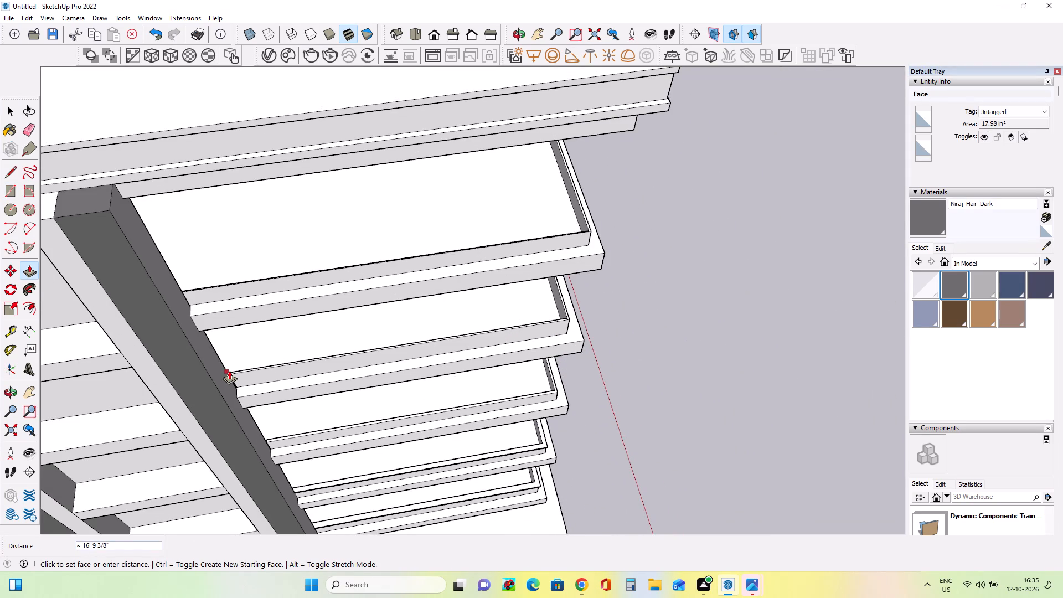
click(229, 370)
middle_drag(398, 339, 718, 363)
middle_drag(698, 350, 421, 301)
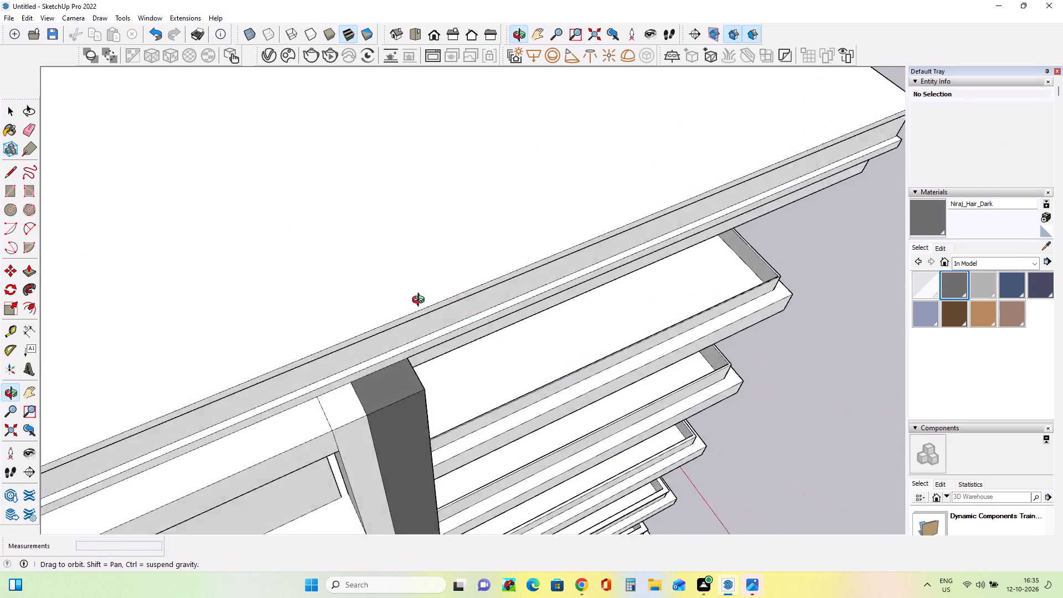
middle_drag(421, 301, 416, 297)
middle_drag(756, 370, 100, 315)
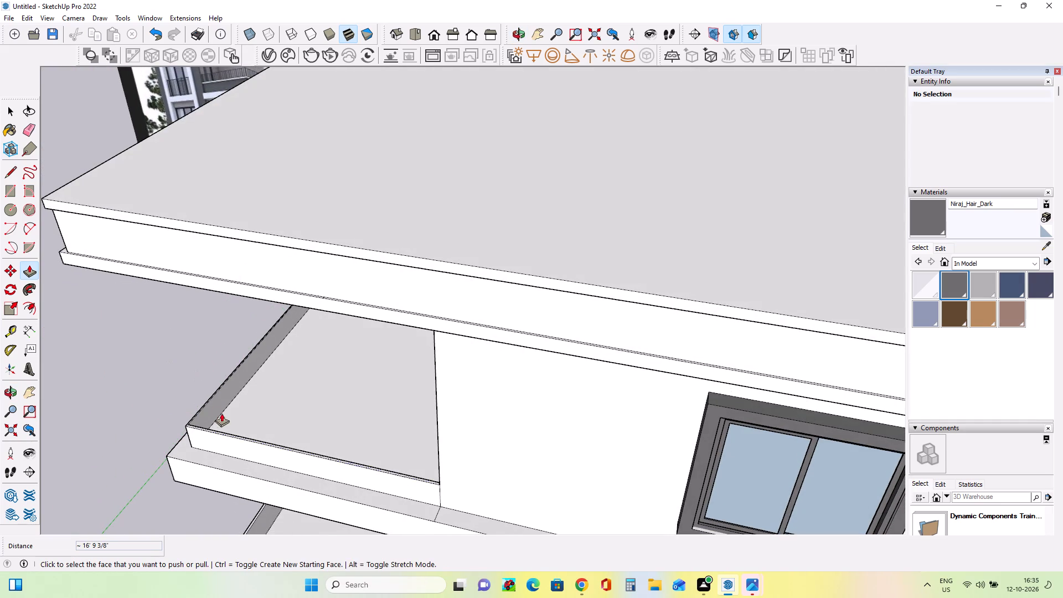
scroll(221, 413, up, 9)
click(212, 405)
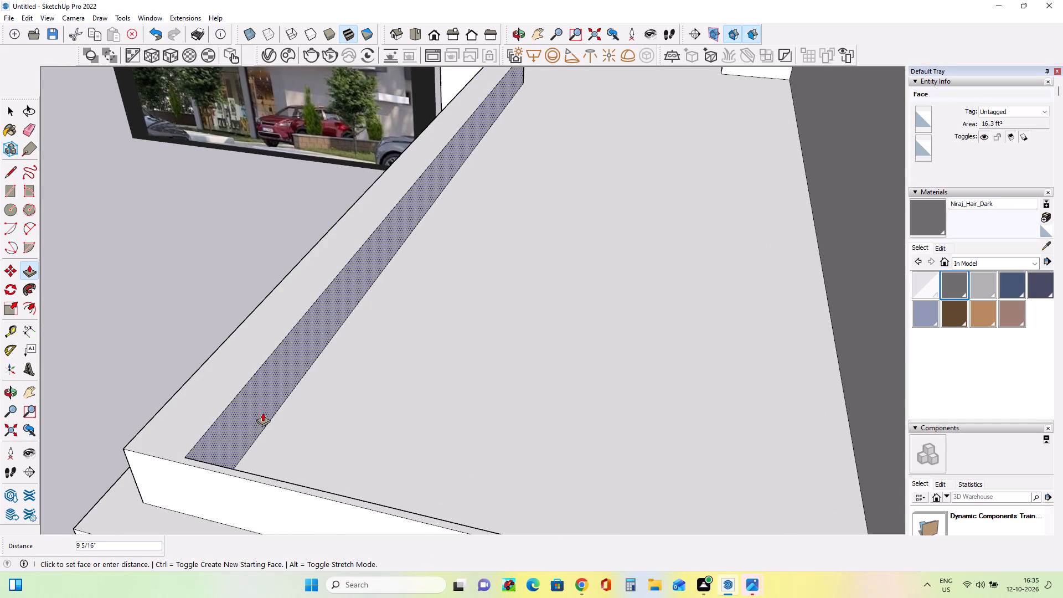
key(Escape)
Examine the balcony parapets floor by floor, comparing the copings on the lower balconies with the plain parapets above.
middle_drag(376, 431, 278, 430)
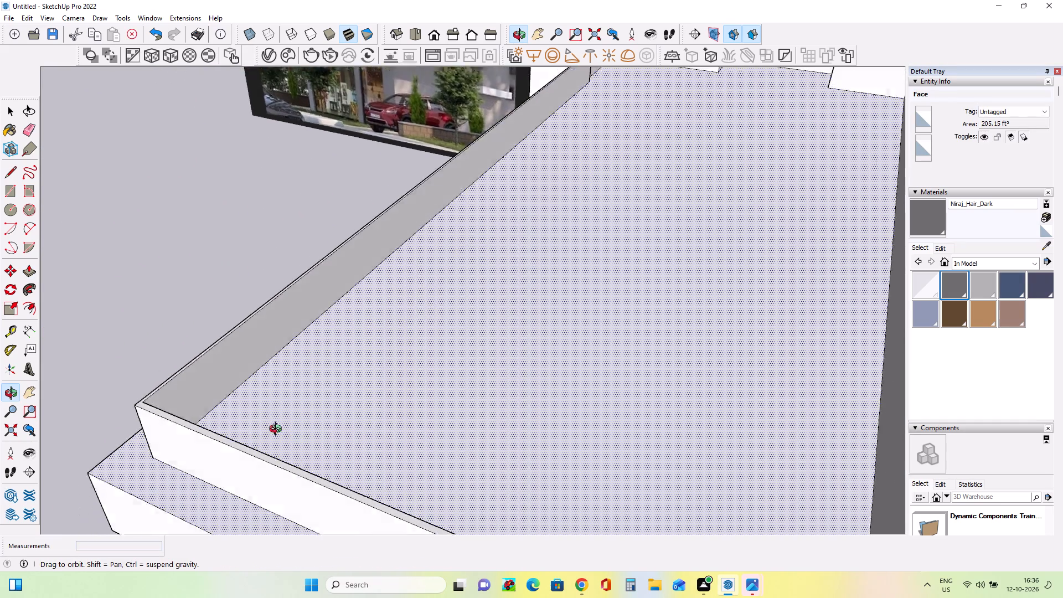
middle_drag(278, 430, 263, 420)
scroll(309, 408, down, 18)
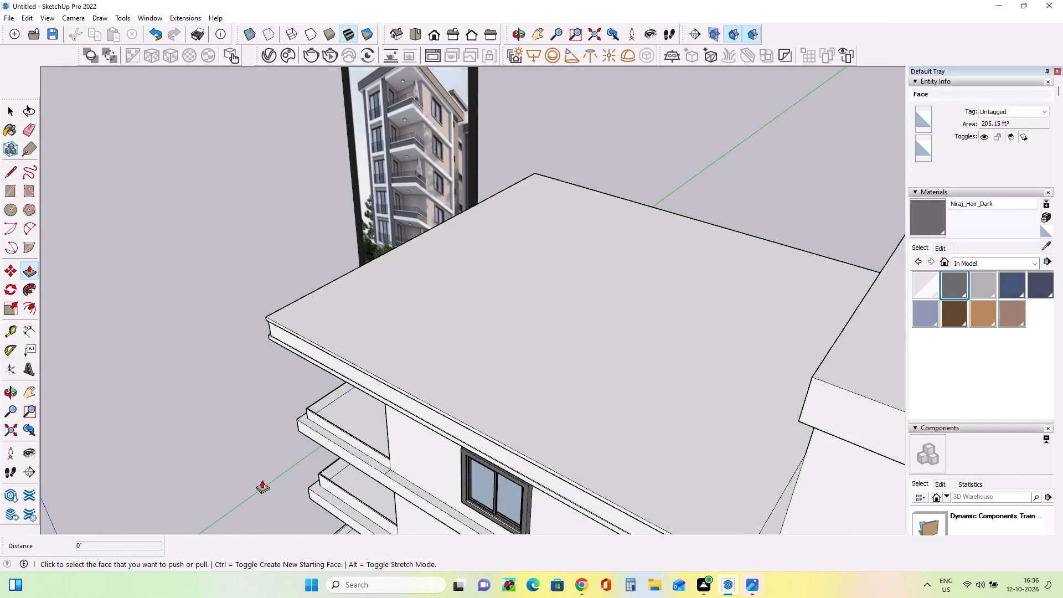
middle_drag(300, 469, 489, 338)
scroll(482, 441, up, 15)
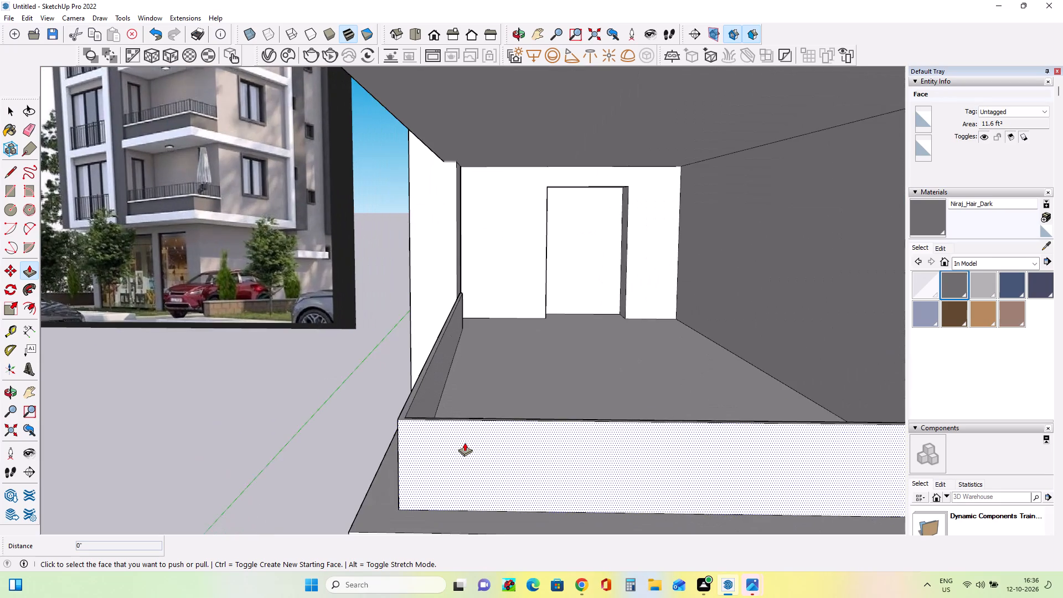
middle_drag(465, 442, 529, 482)
scroll(533, 463, down, 13)
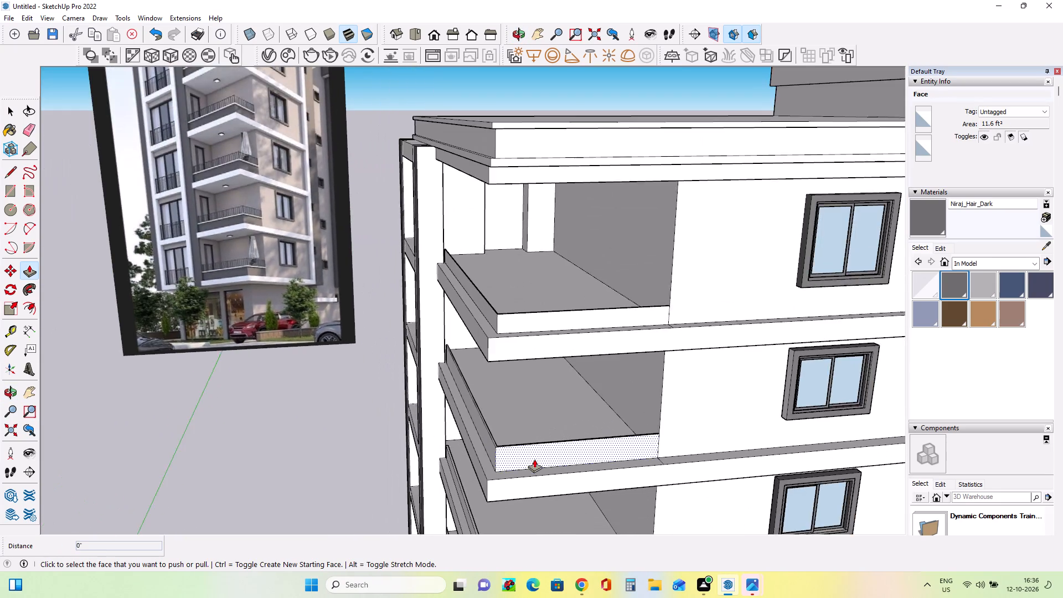
scroll(534, 459, down, 4)
scroll(535, 460, up, 1)
scroll(535, 460, down, 20)
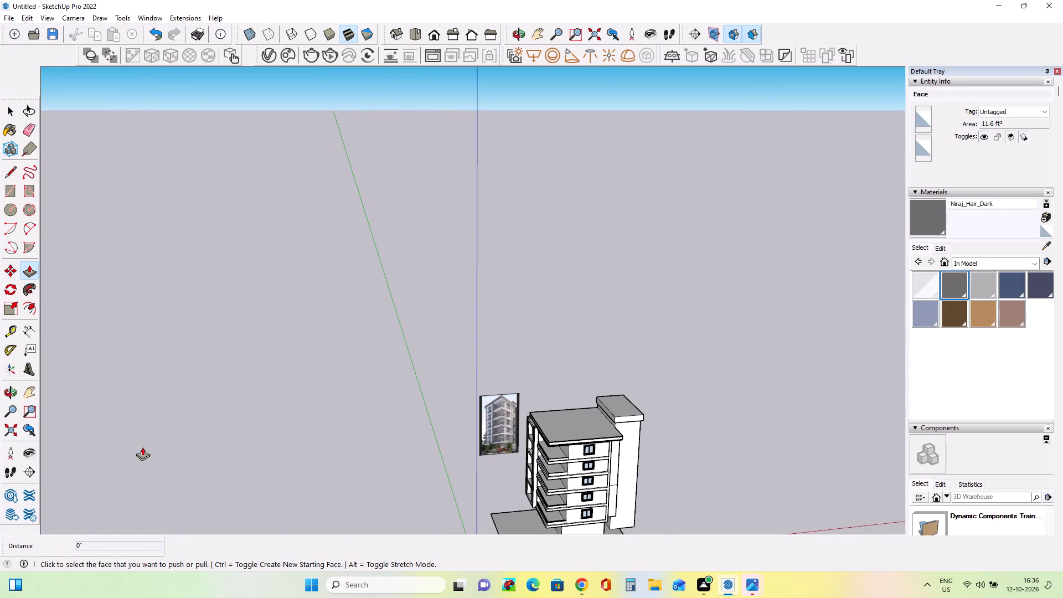
click(25, 390)
drag(602, 436, 540, 240)
right_drag(595, 412, 592, 406)
right_drag(560, 310, 556, 299)
click(540, 240)
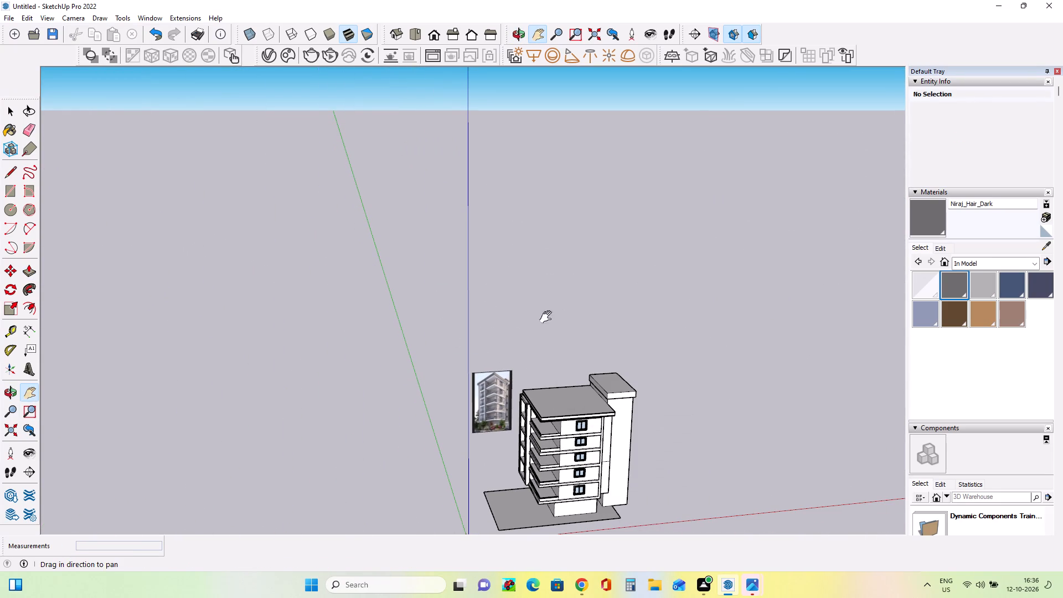
drag(574, 473, 543, 358)
scroll(509, 366, up, 16)
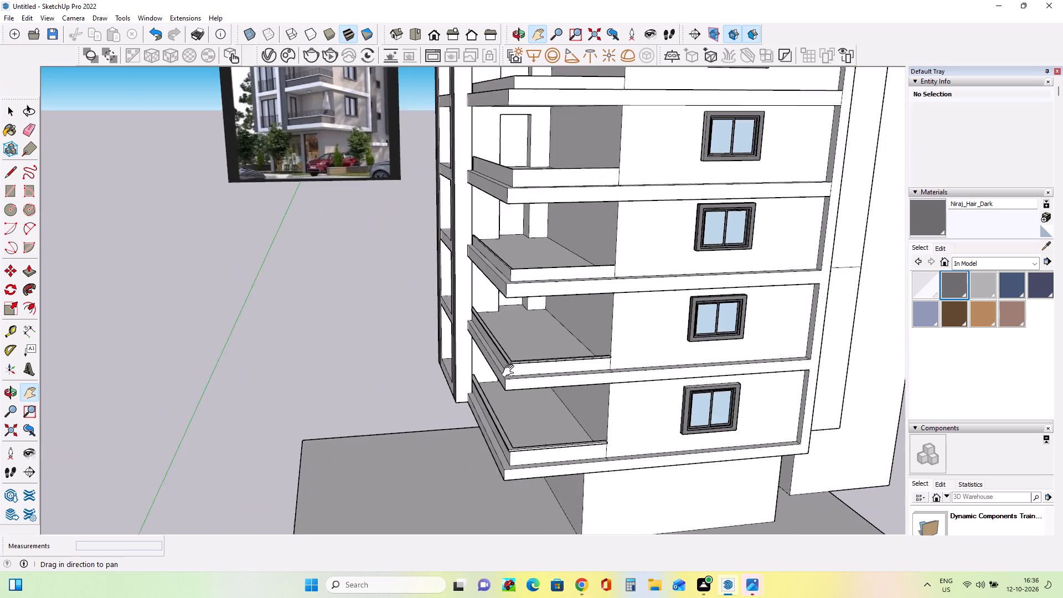
scroll(510, 371, up, 5)
middle_drag(569, 372, 566, 382)
scroll(498, 511, up, 4)
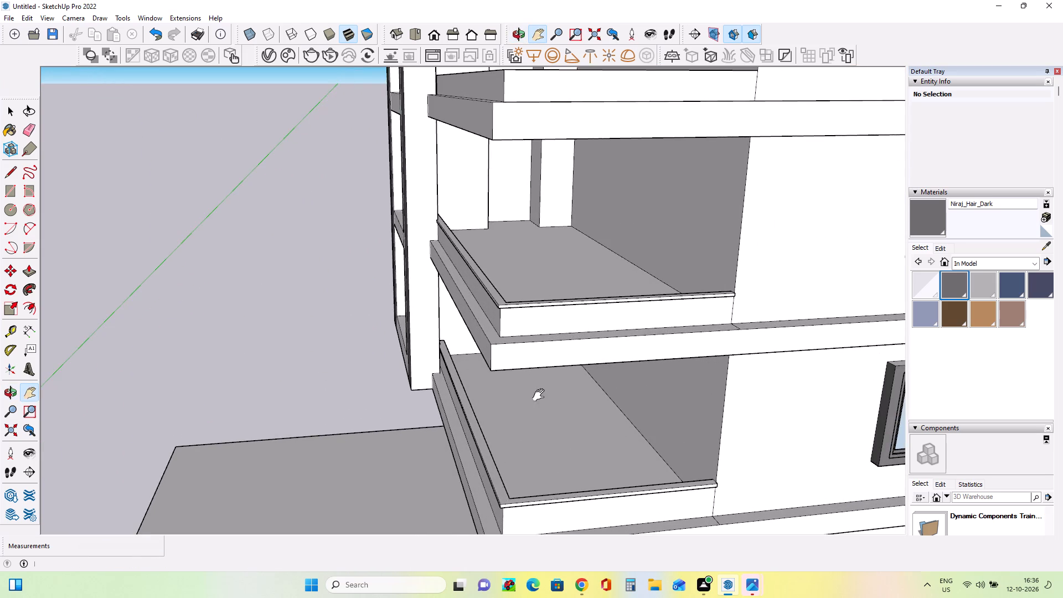
scroll(541, 390, up, 1)
middle_drag(543, 394, 569, 463)
scroll(569, 465, down, 1)
scroll(548, 366, down, 4)
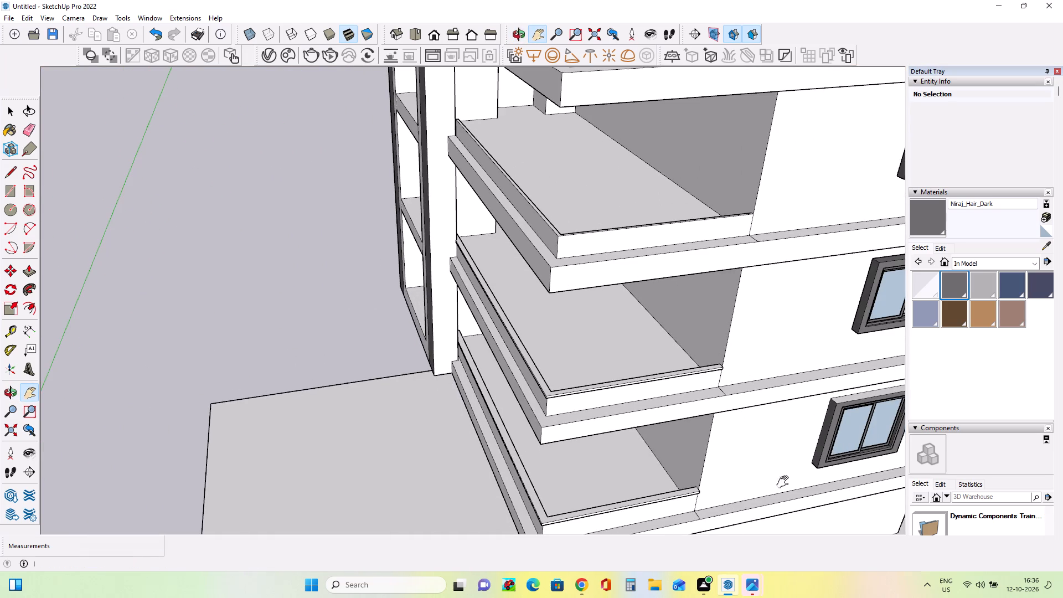
Draw a line about 8' 7 5/8" long just below the top edge of the third-lowest balcony's parapet, from the wall to the outer corner.
click(9, 173)
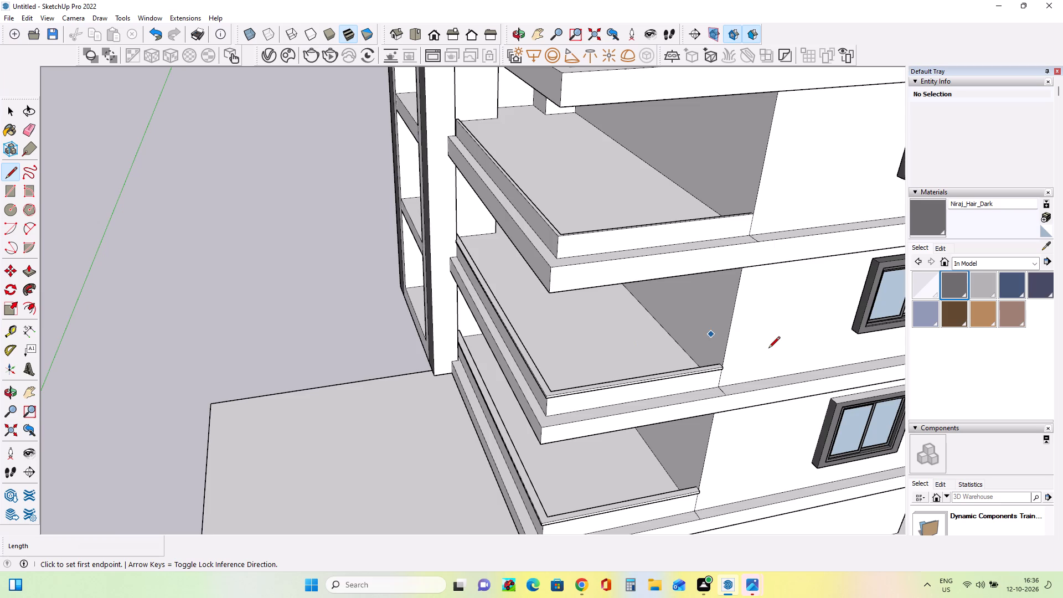
scroll(753, 211, up, 11)
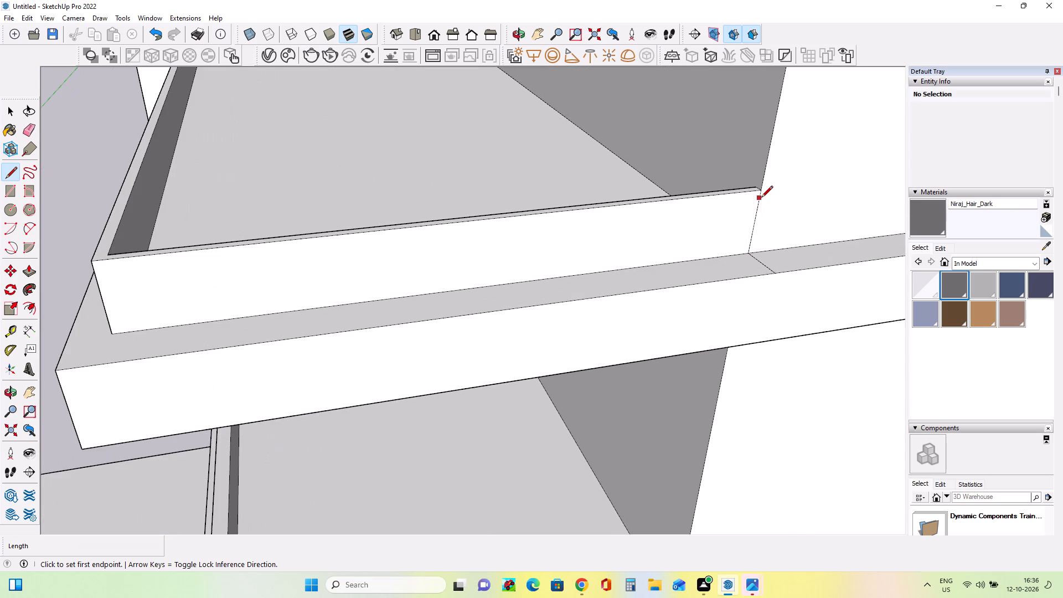
scroll(761, 198, up, 8)
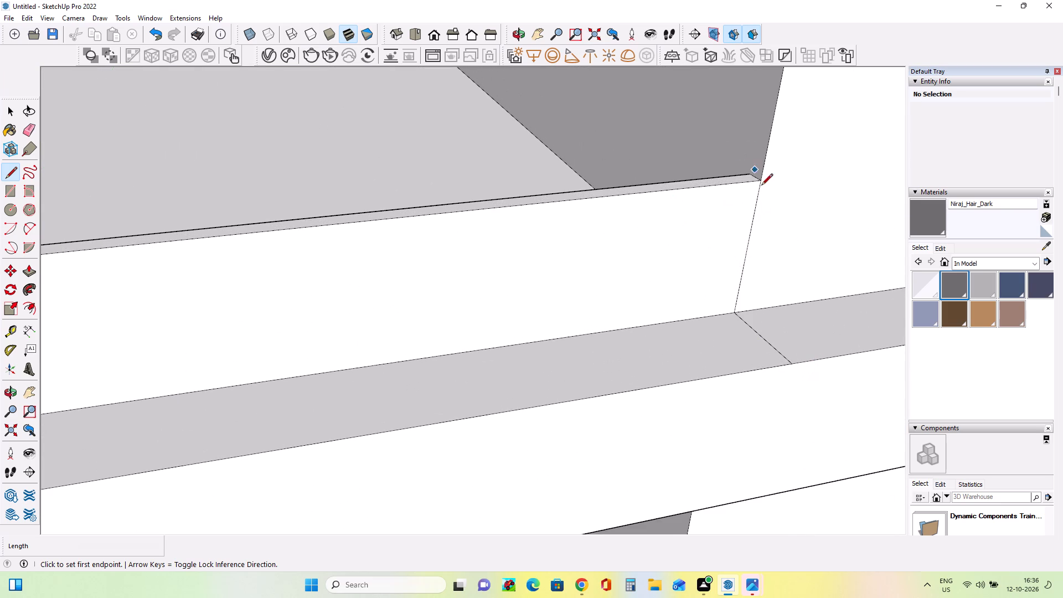
click(758, 190)
scroll(636, 243, down, 8)
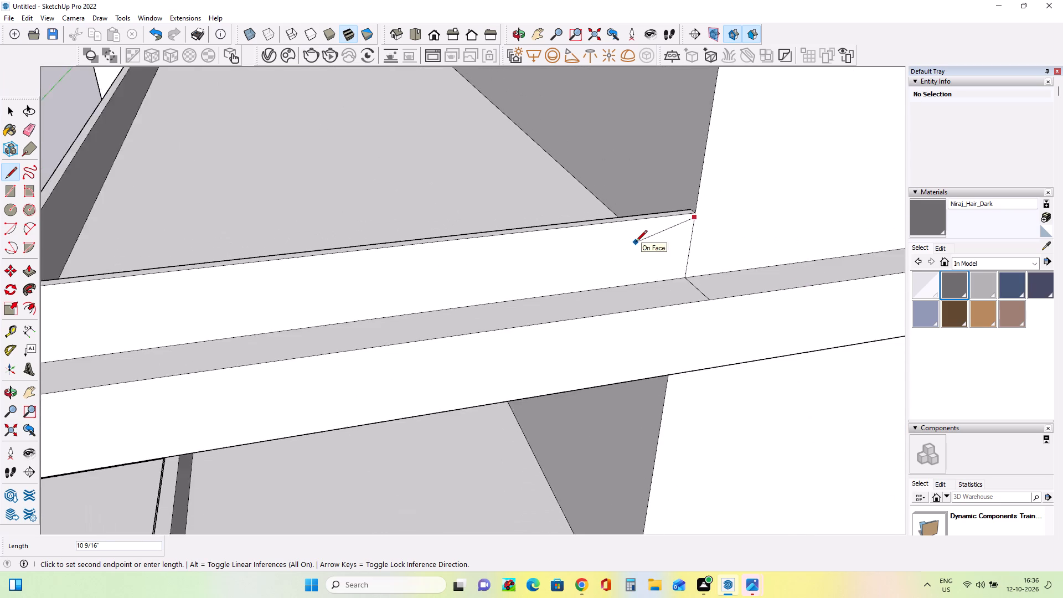
scroll(636, 243, down, 15)
scroll(521, 259, up, 4)
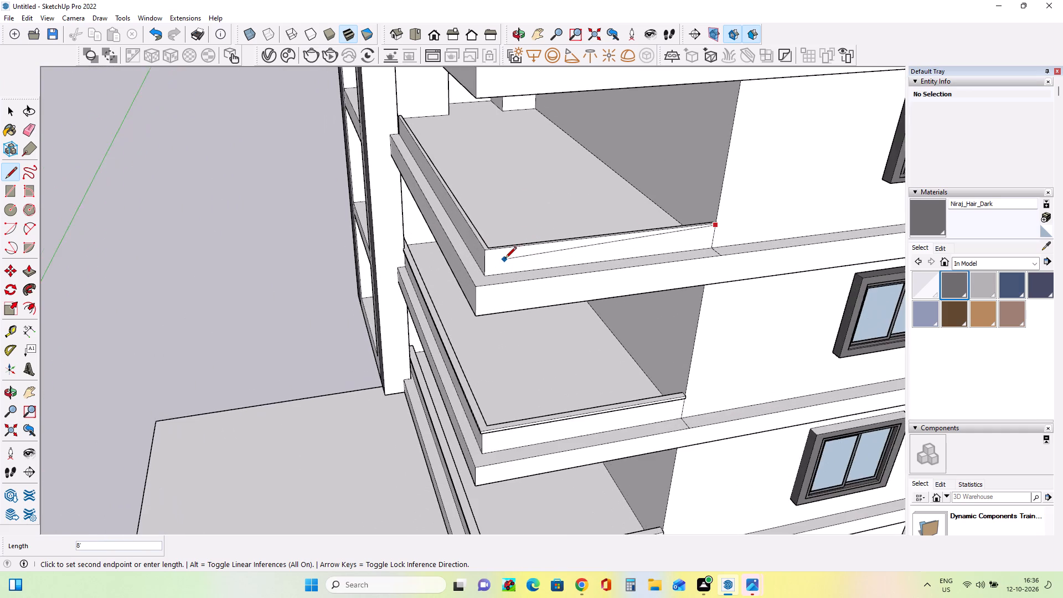
scroll(505, 259, up, 5)
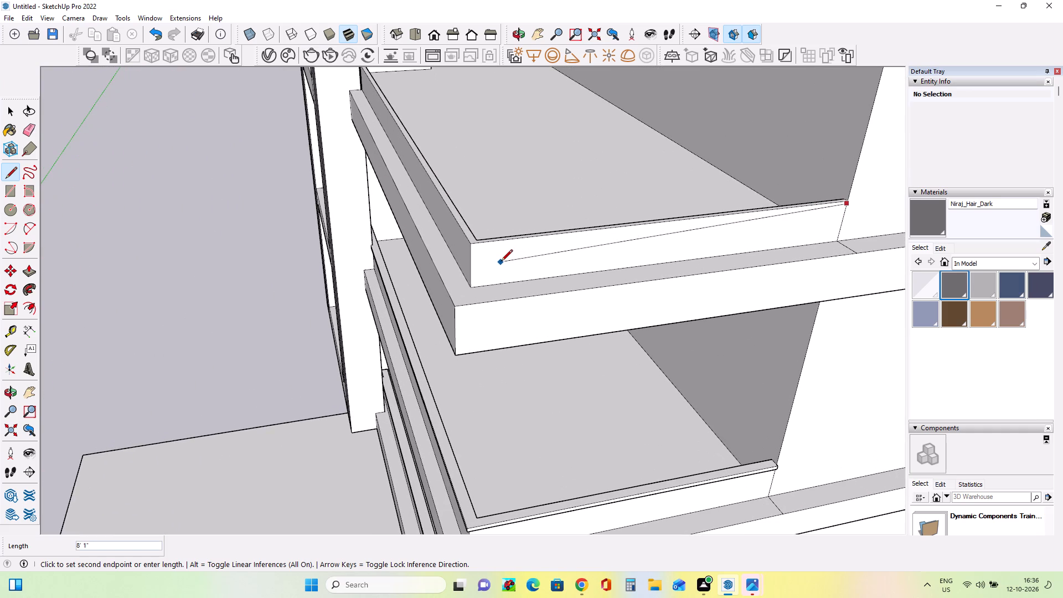
scroll(501, 262, up, 7)
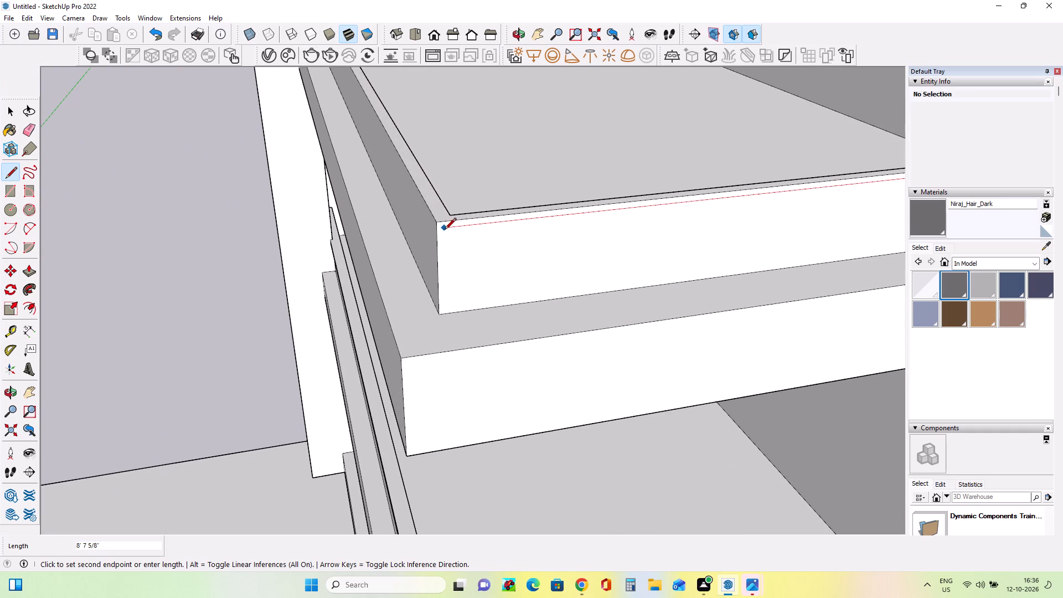
click(439, 231)
middle_drag(459, 280, 477, 291)
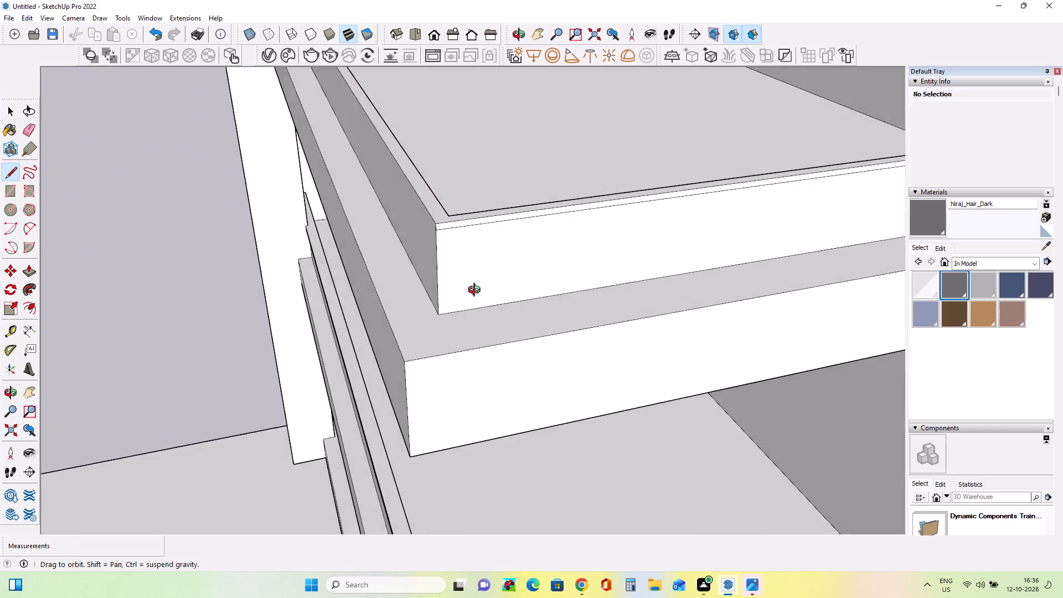
middle_drag(477, 291, 519, 308)
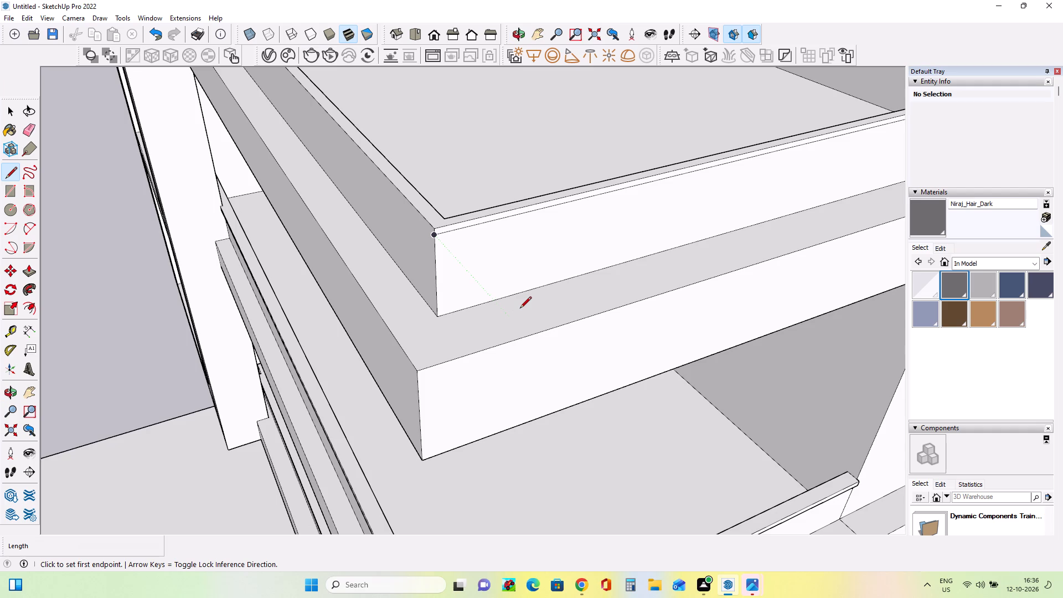
Draw a line about 16' 11 7/8" long just below the top edge of the third-lowest balcony's long parapet, from the outer corner to the dark column.
middle_drag(397, 260, 603, 265)
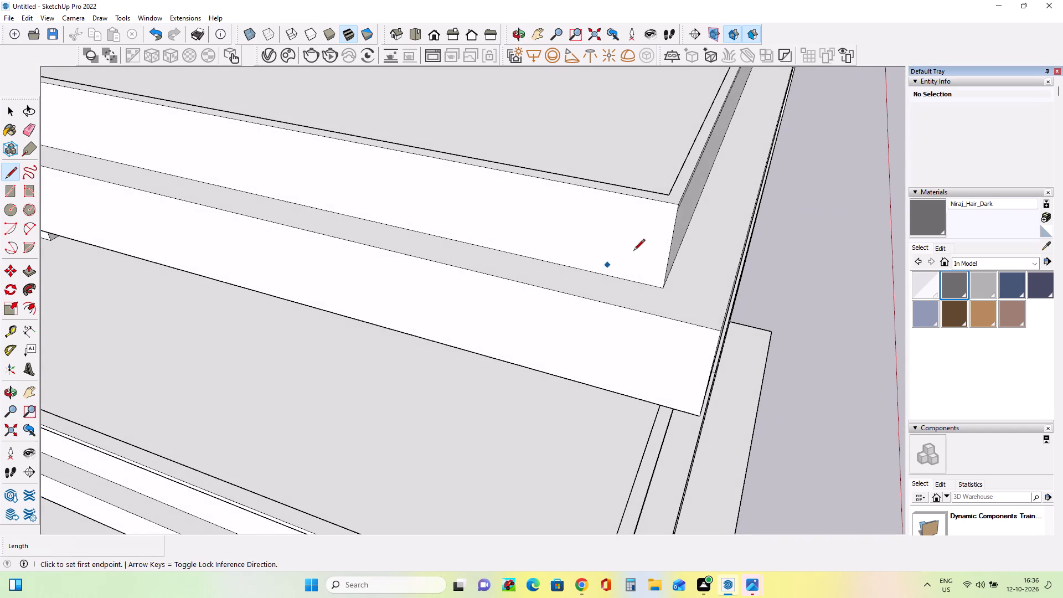
click(674, 212)
scroll(571, 231, down, 8)
scroll(571, 231, up, 1)
scroll(571, 231, down, 3)
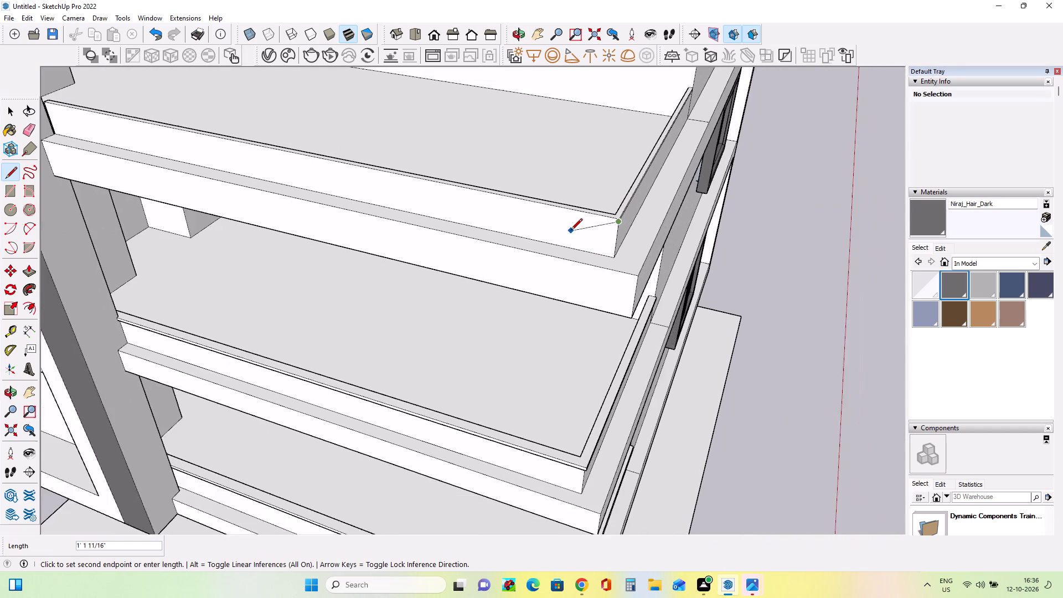
scroll(571, 231, down, 3)
scroll(176, 153, up, 12)
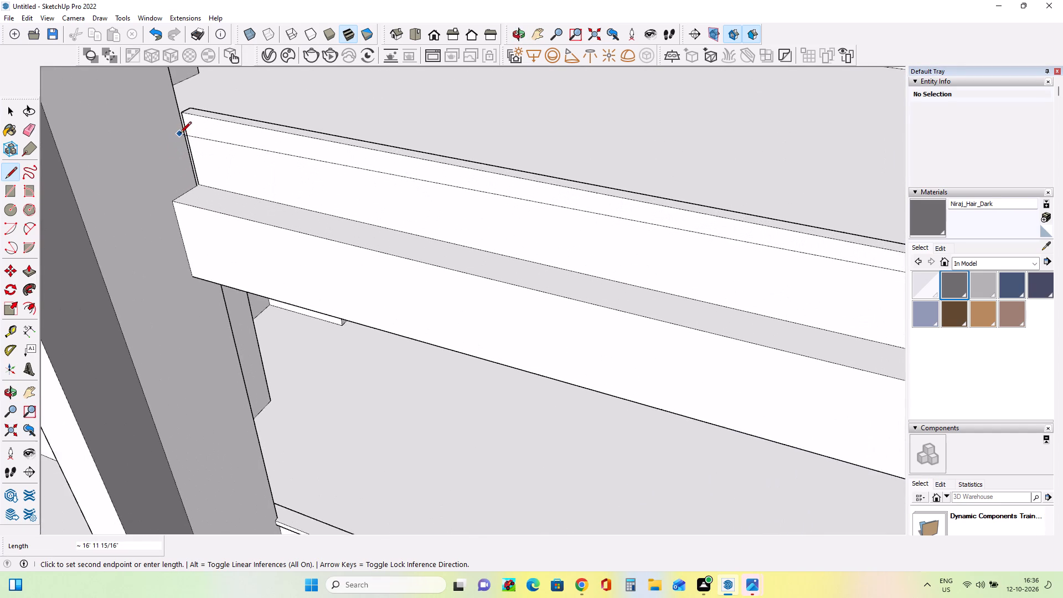
scroll(180, 134, up, 4)
click(186, 116)
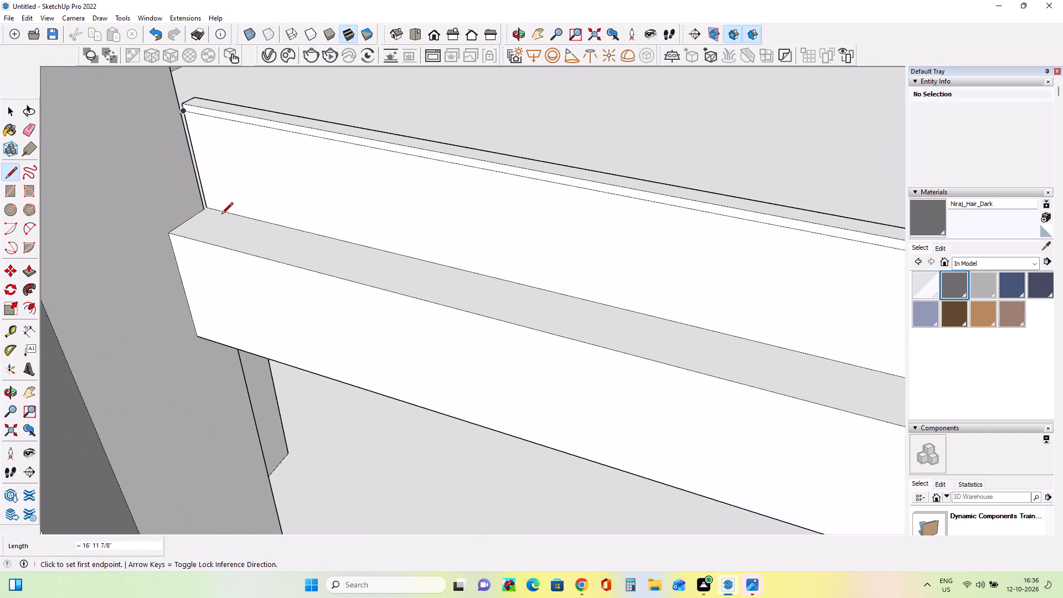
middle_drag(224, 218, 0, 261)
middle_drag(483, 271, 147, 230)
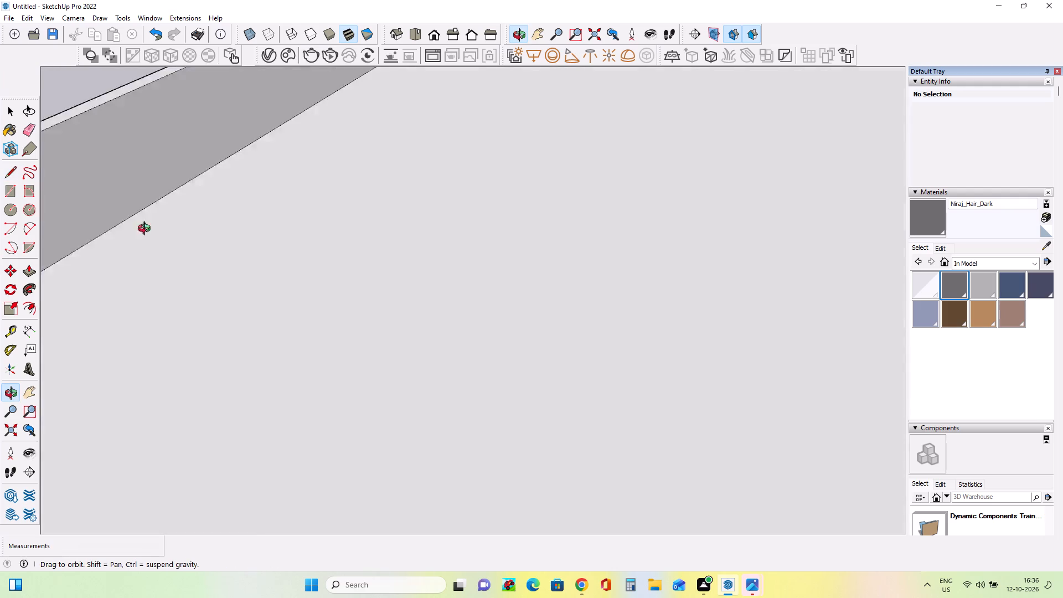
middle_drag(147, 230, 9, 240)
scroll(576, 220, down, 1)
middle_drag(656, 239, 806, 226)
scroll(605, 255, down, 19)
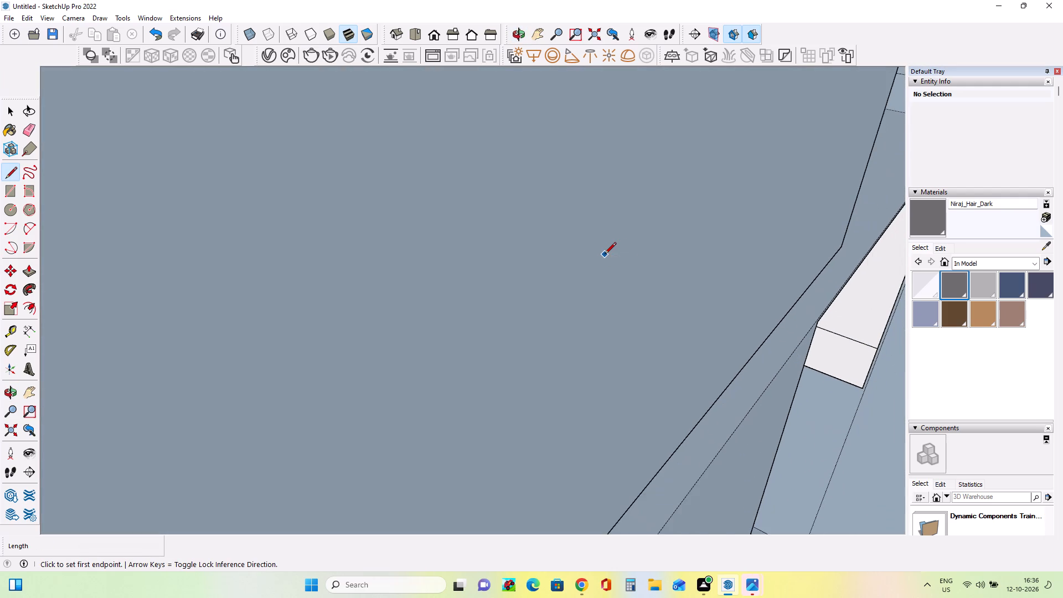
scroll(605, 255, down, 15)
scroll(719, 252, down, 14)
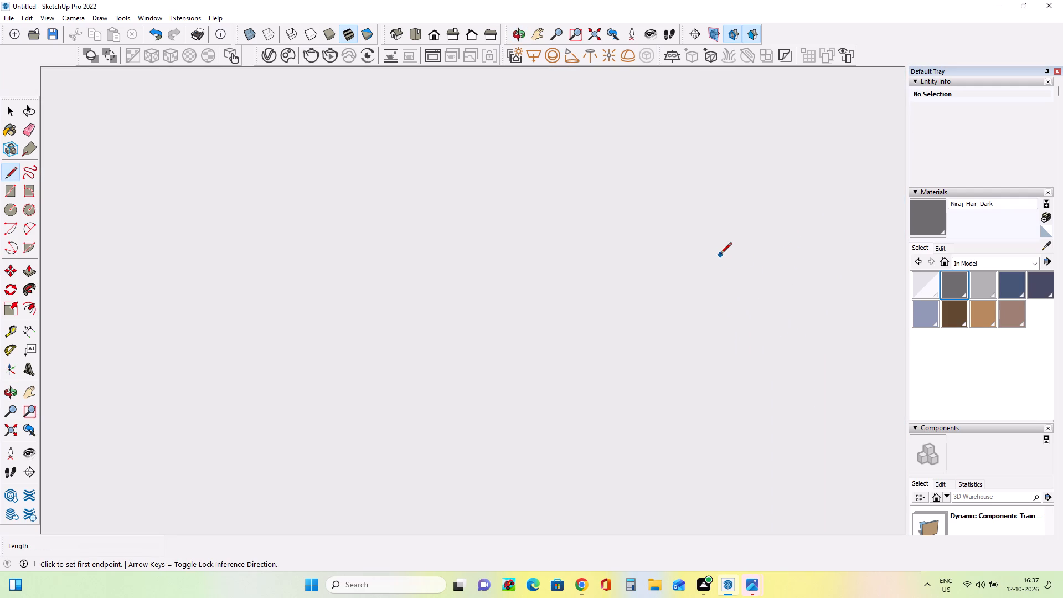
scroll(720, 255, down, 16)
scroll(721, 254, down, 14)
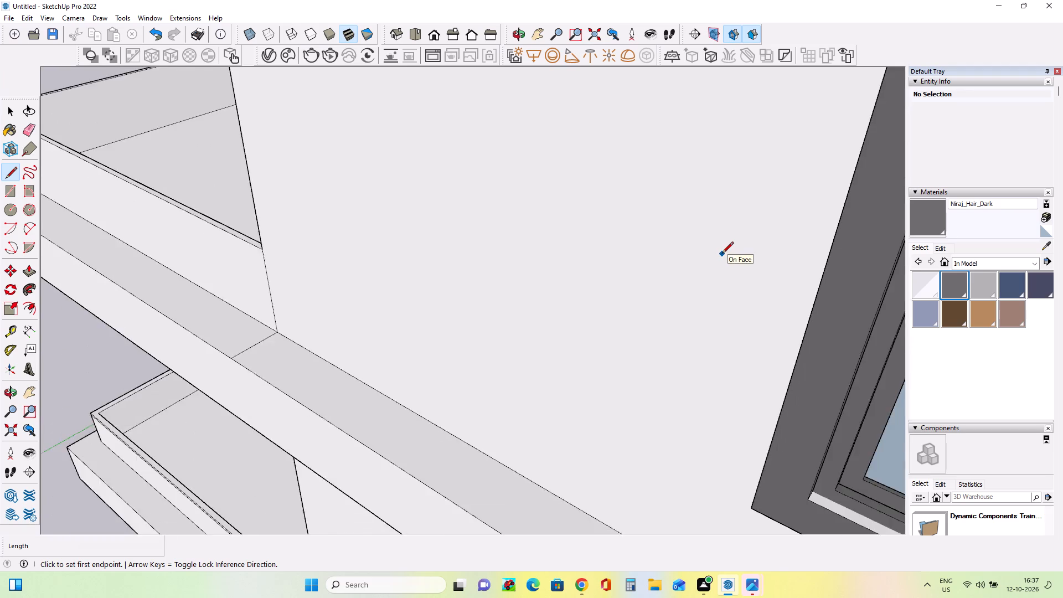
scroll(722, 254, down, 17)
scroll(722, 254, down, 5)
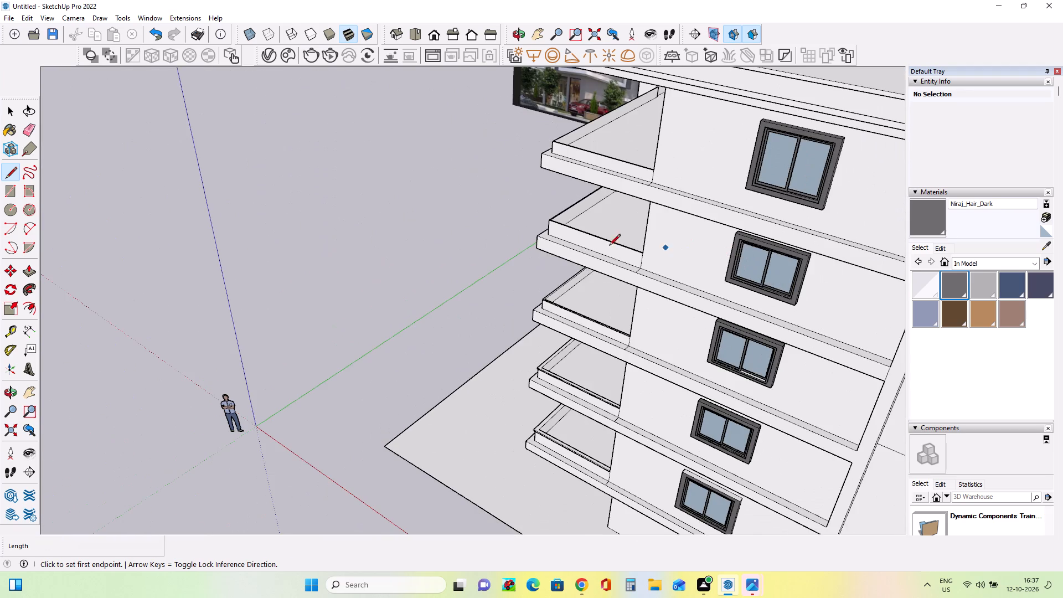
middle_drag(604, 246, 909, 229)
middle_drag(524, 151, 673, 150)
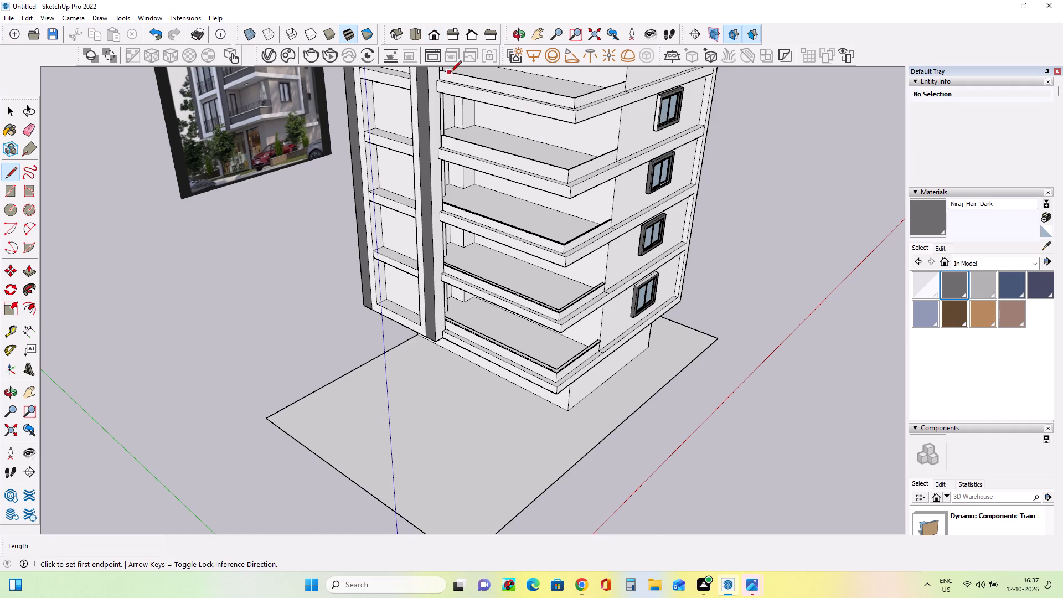
Push/Pull the inner face of the highest balcony's side parapet by about 11/16".
scroll(529, 90, up, 8)
middle_drag(618, 132, 622, 206)
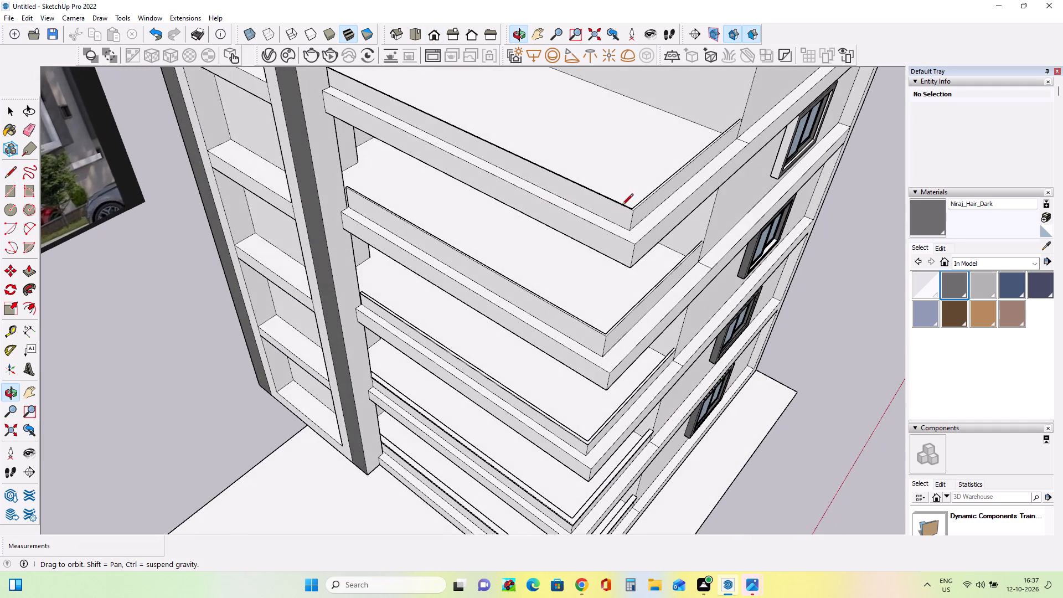
scroll(631, 213, up, 1)
middle_drag(631, 213, 618, 167)
scroll(625, 145, up, 10)
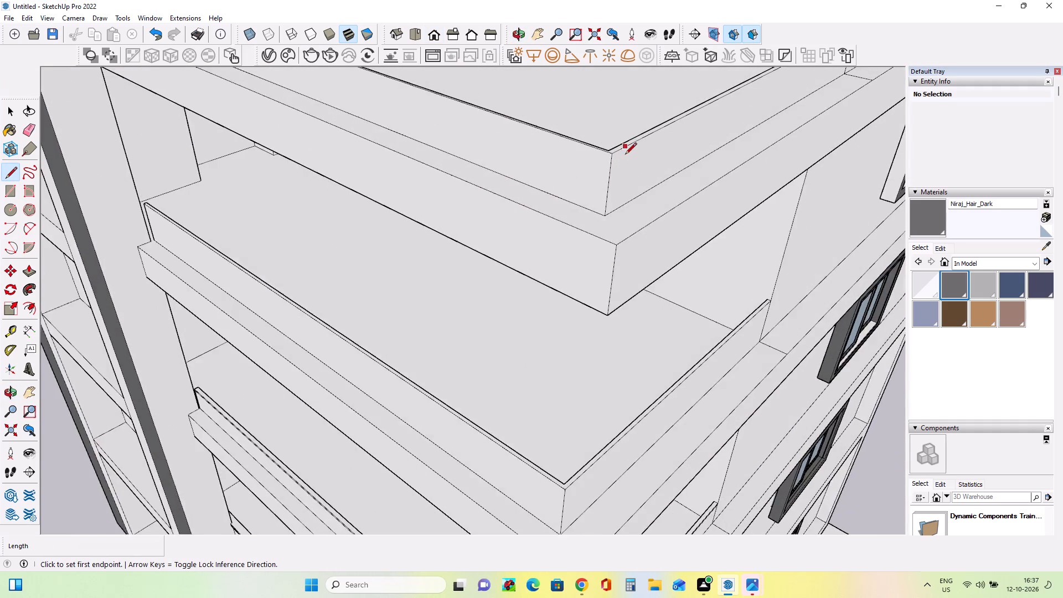
scroll(625, 155, up, 3)
middle_drag(615, 164, 659, 409)
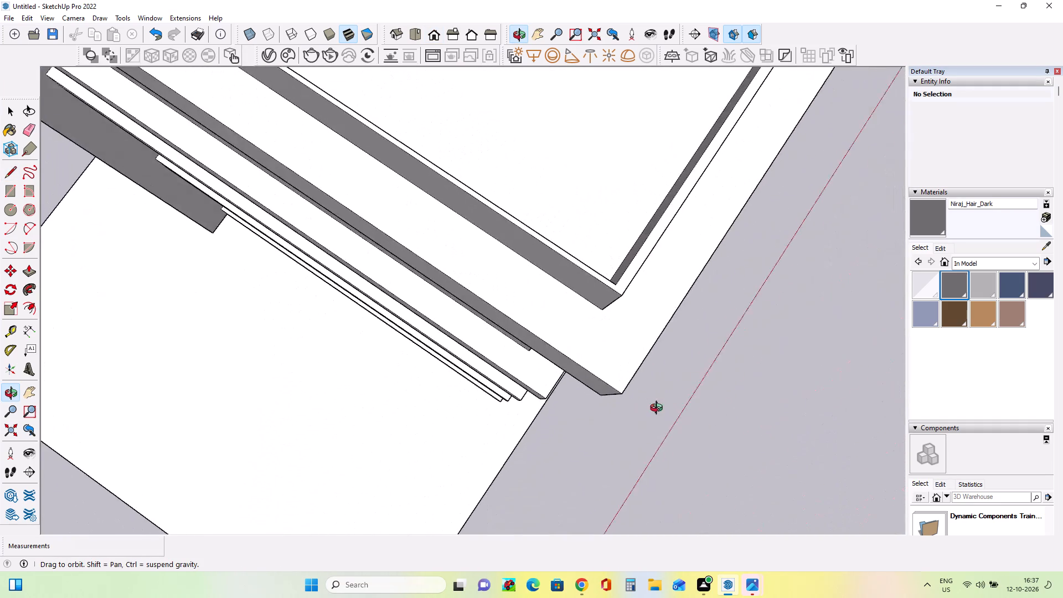
middle_drag(659, 409, 688, 404)
click(25, 269)
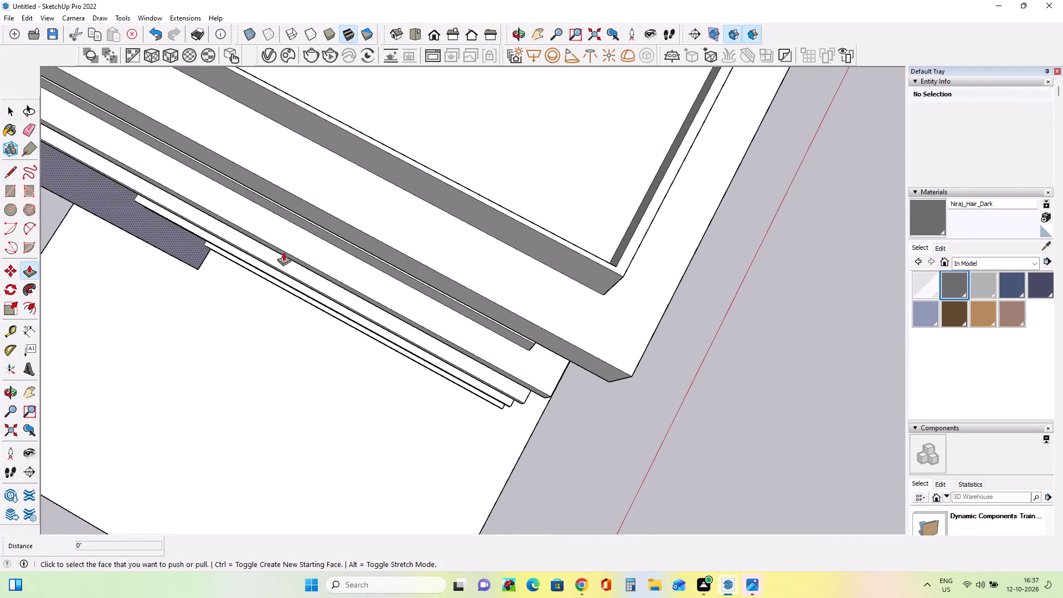
middle_drag(416, 248, 507, 280)
click(609, 212)
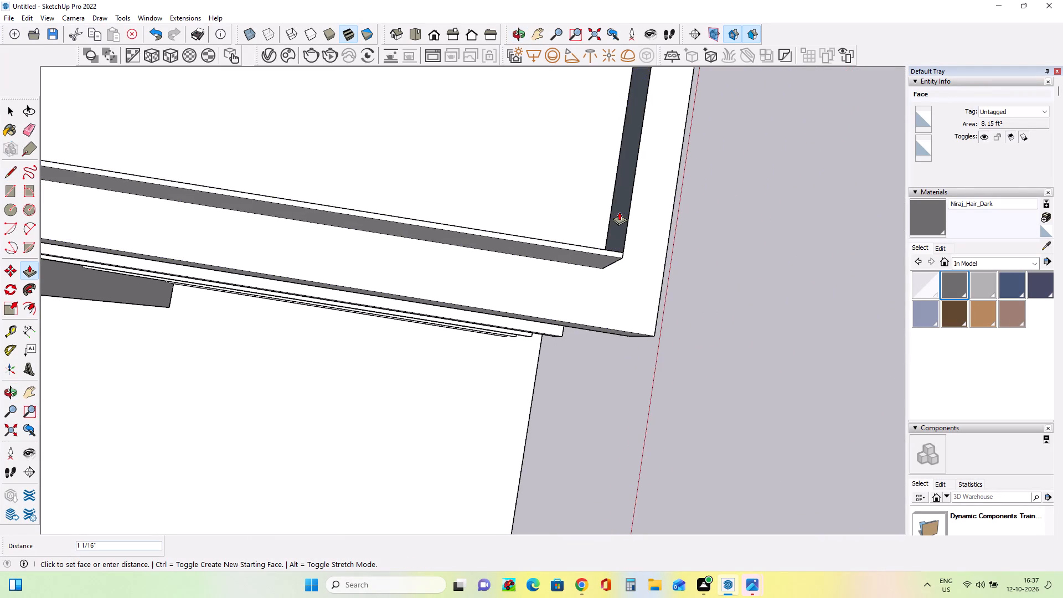
click(616, 211)
Push/Pull the third-lowest balcony's narrow top strips outward as a coping, about 13/16" on the side parapet and 3/4" on the long parapet.
middle_drag(644, 307, 551, 223)
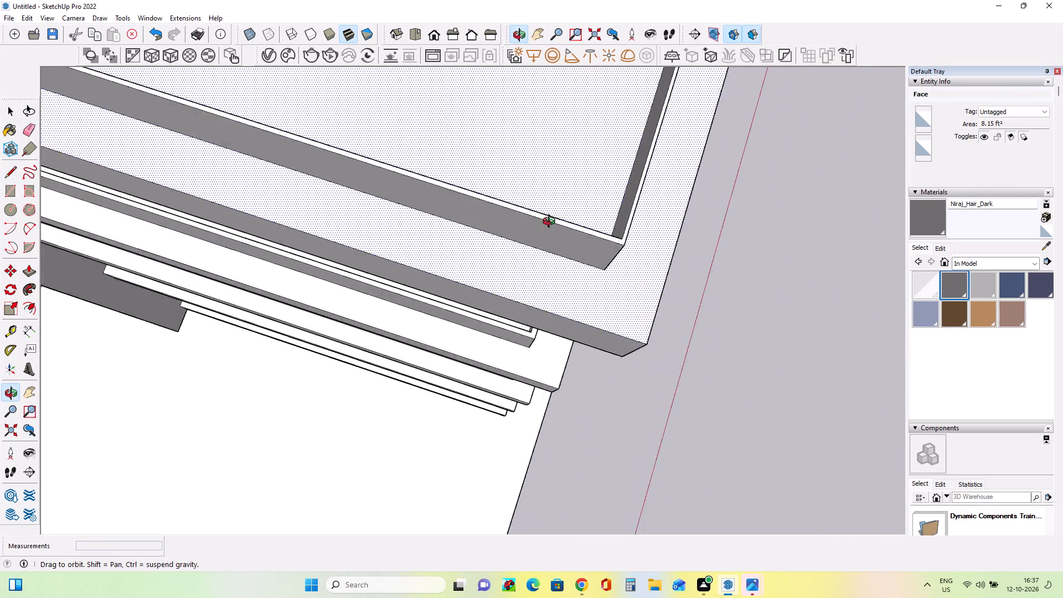
middle_drag(551, 223, 514, 57)
scroll(535, 285, down, 15)
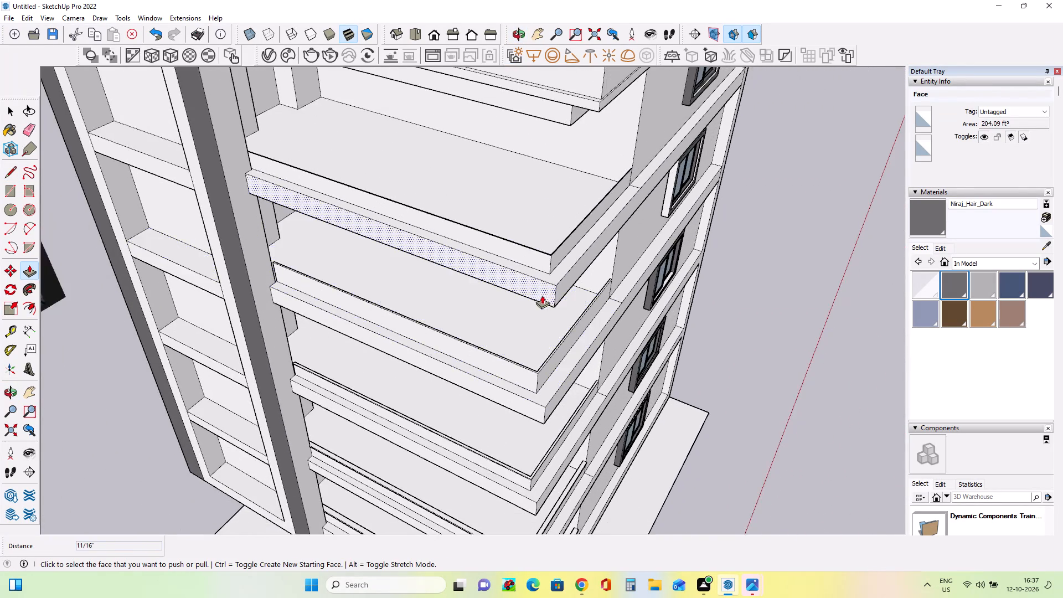
middle_drag(541, 285, 478, 213)
scroll(505, 163, up, 1)
scroll(506, 162, down, 1)
scroll(507, 161, up, 8)
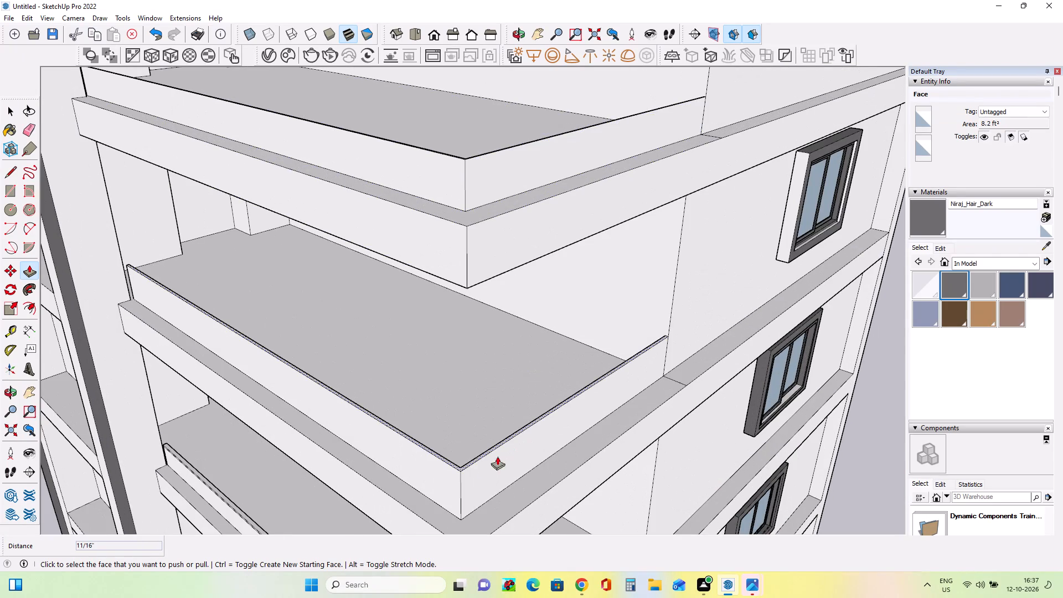
scroll(462, 370, down, 11)
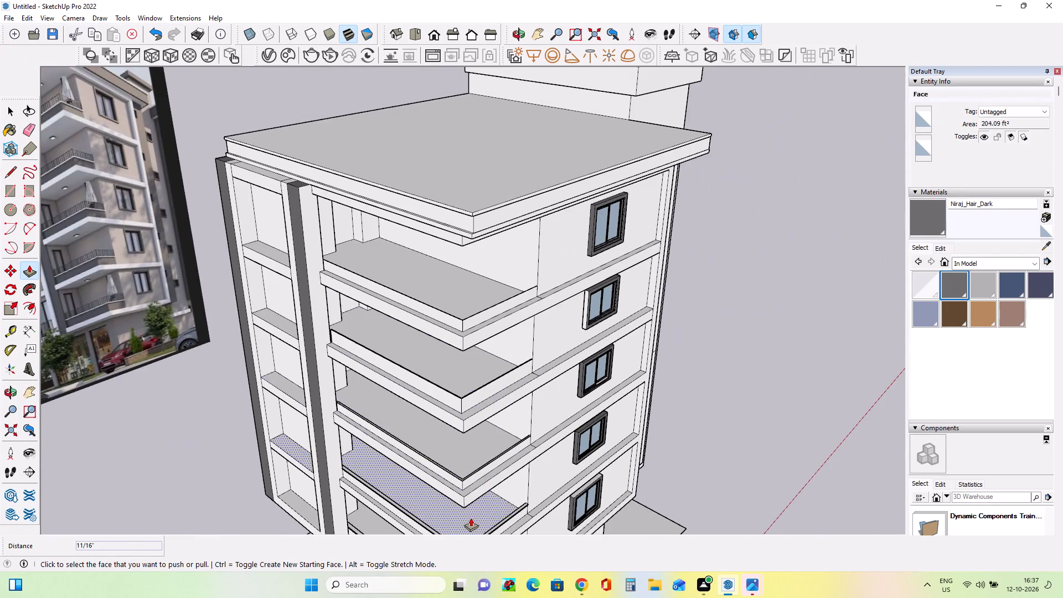
scroll(471, 518, up, 19)
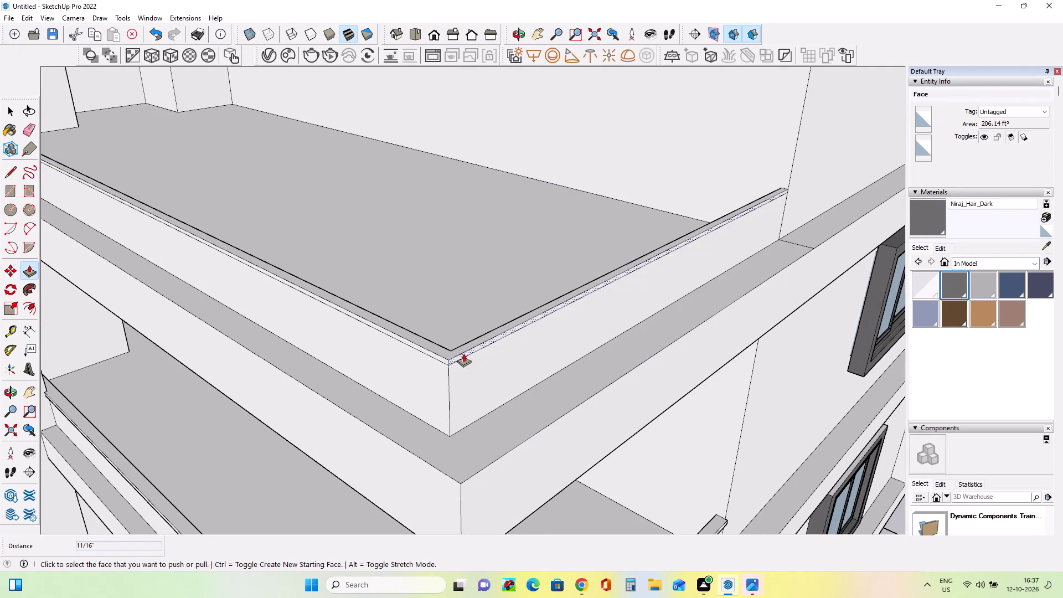
click(463, 353)
click(467, 357)
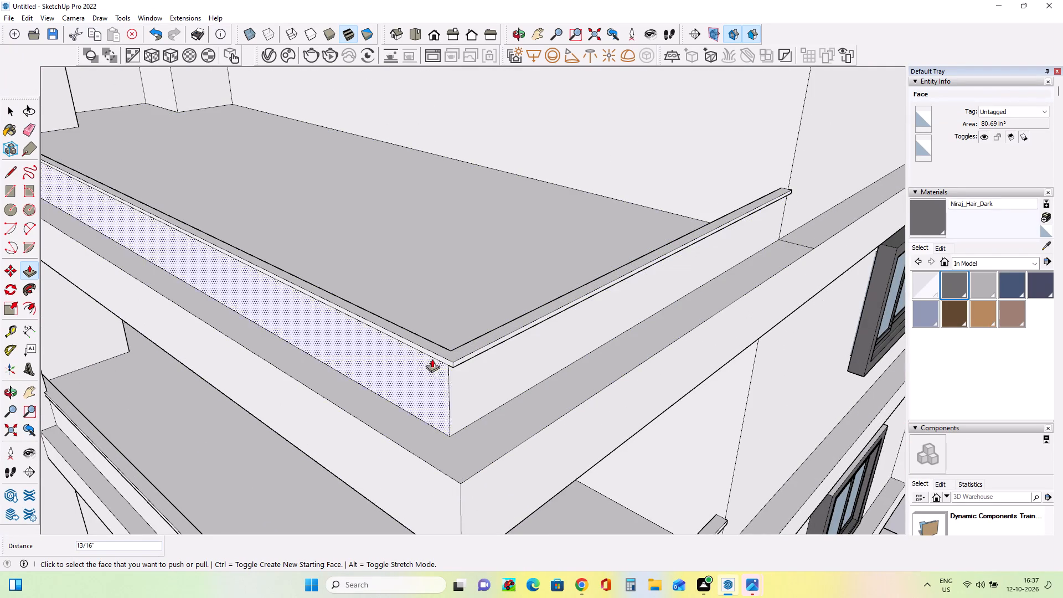
click(433, 355)
click(429, 358)
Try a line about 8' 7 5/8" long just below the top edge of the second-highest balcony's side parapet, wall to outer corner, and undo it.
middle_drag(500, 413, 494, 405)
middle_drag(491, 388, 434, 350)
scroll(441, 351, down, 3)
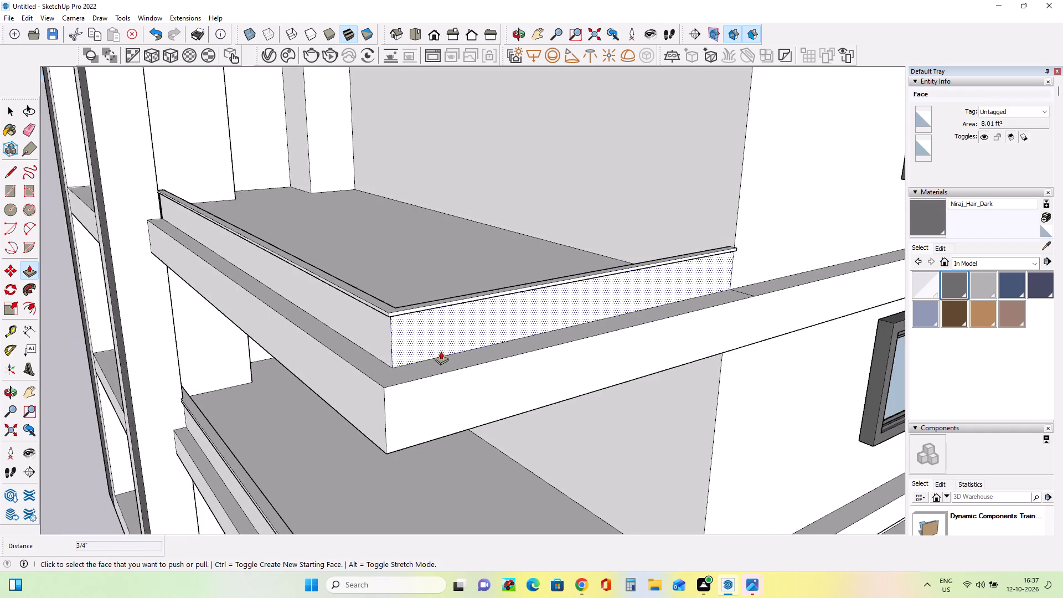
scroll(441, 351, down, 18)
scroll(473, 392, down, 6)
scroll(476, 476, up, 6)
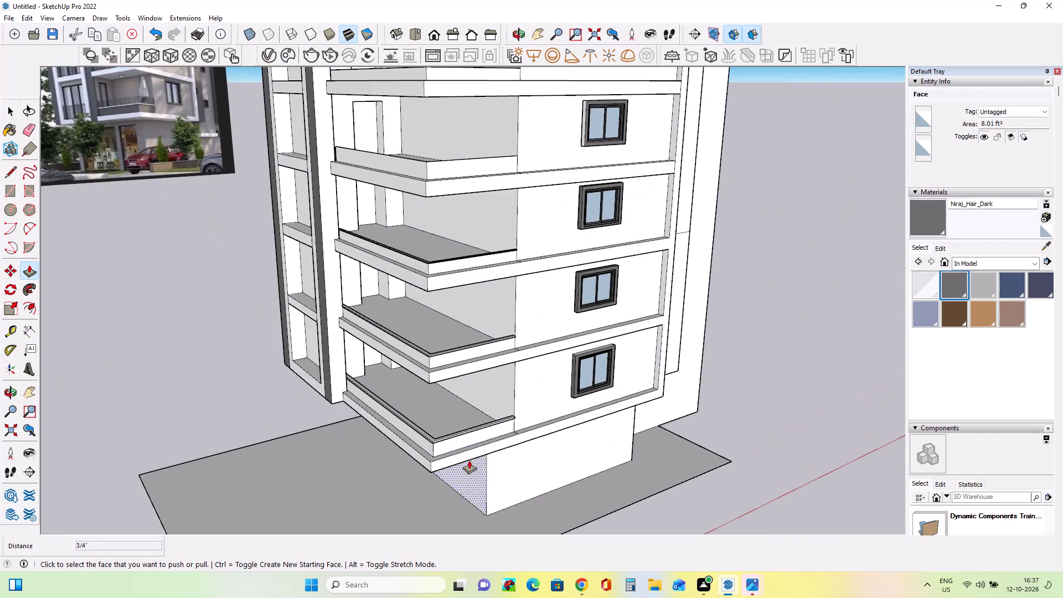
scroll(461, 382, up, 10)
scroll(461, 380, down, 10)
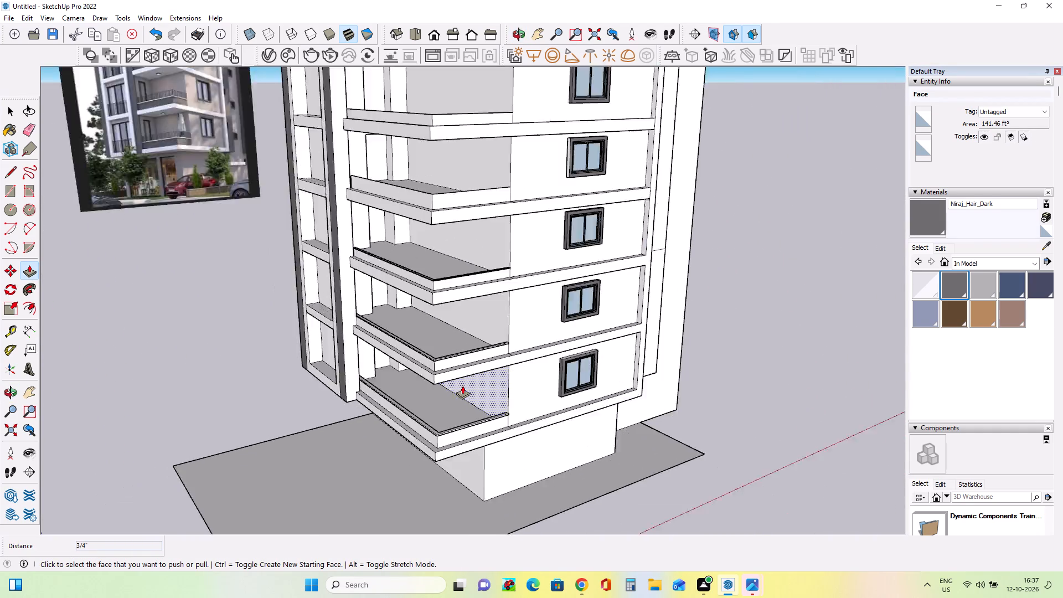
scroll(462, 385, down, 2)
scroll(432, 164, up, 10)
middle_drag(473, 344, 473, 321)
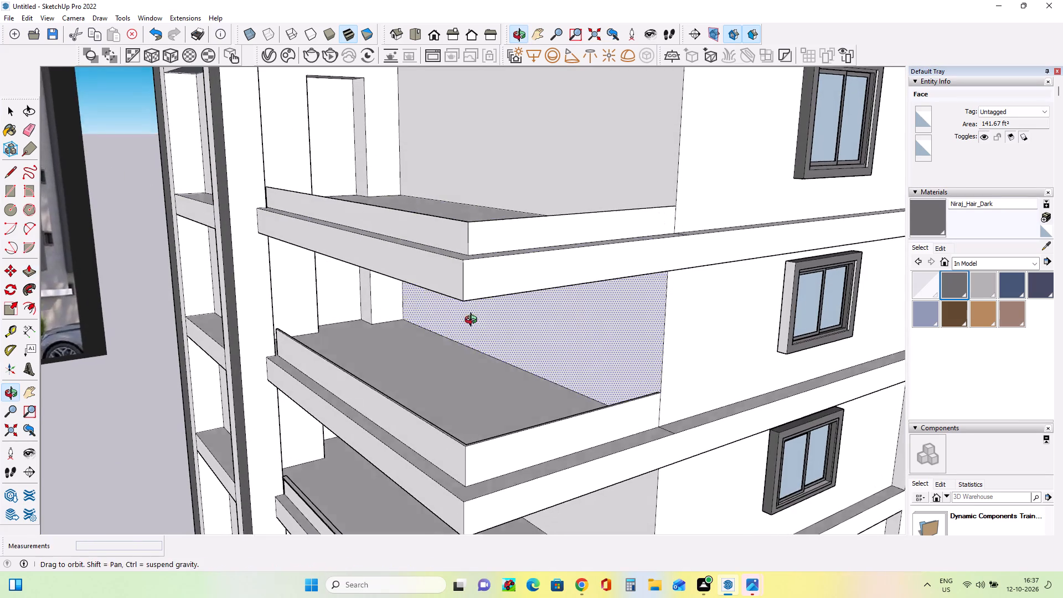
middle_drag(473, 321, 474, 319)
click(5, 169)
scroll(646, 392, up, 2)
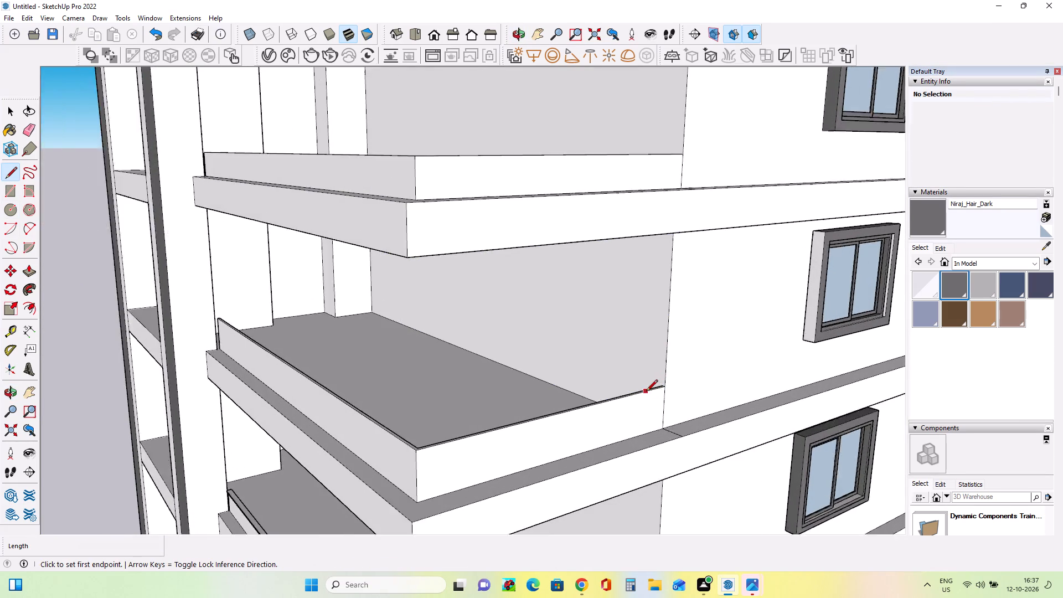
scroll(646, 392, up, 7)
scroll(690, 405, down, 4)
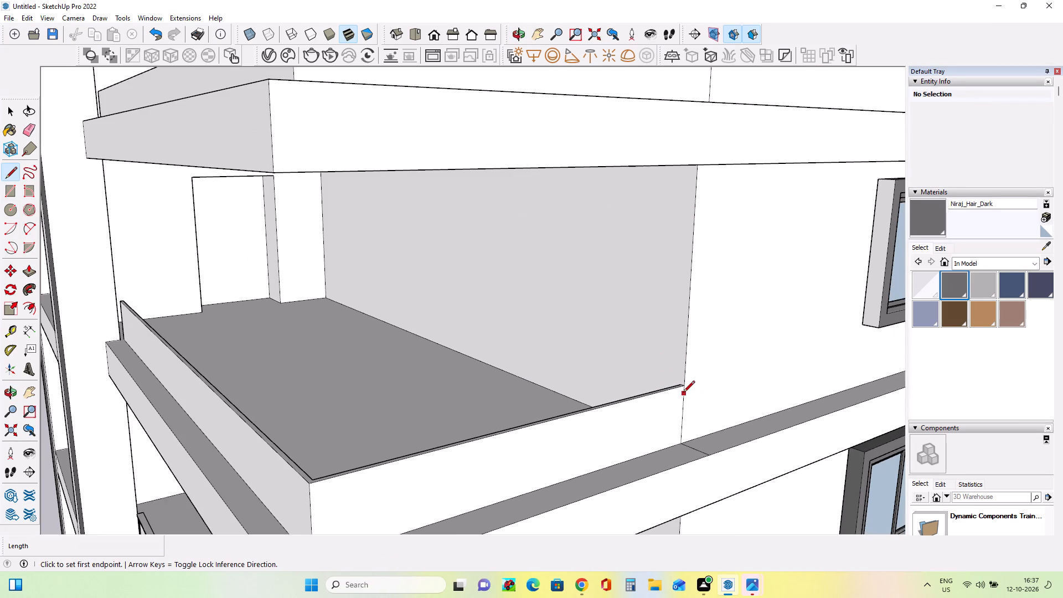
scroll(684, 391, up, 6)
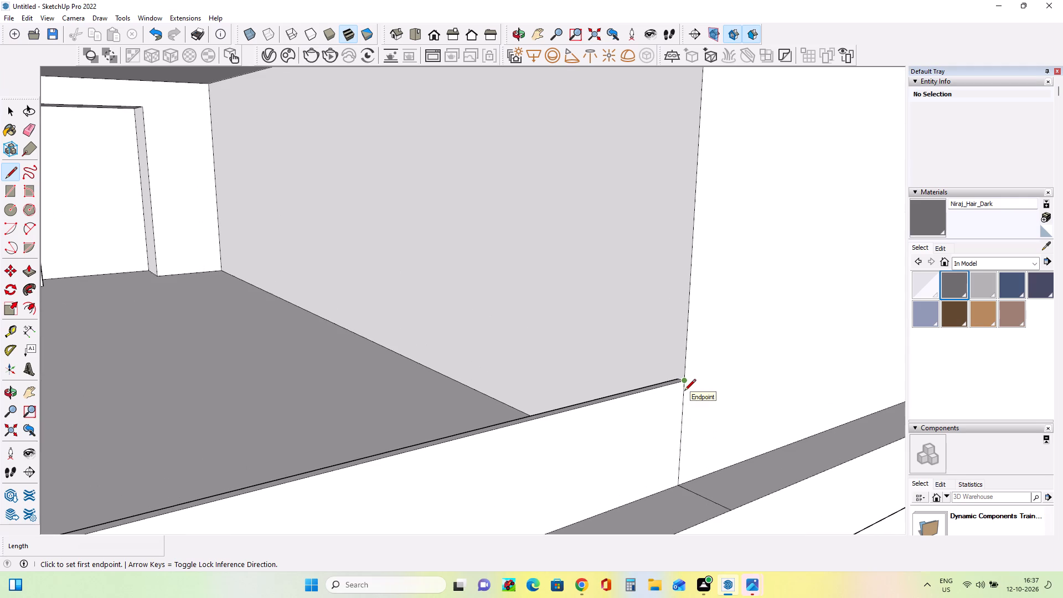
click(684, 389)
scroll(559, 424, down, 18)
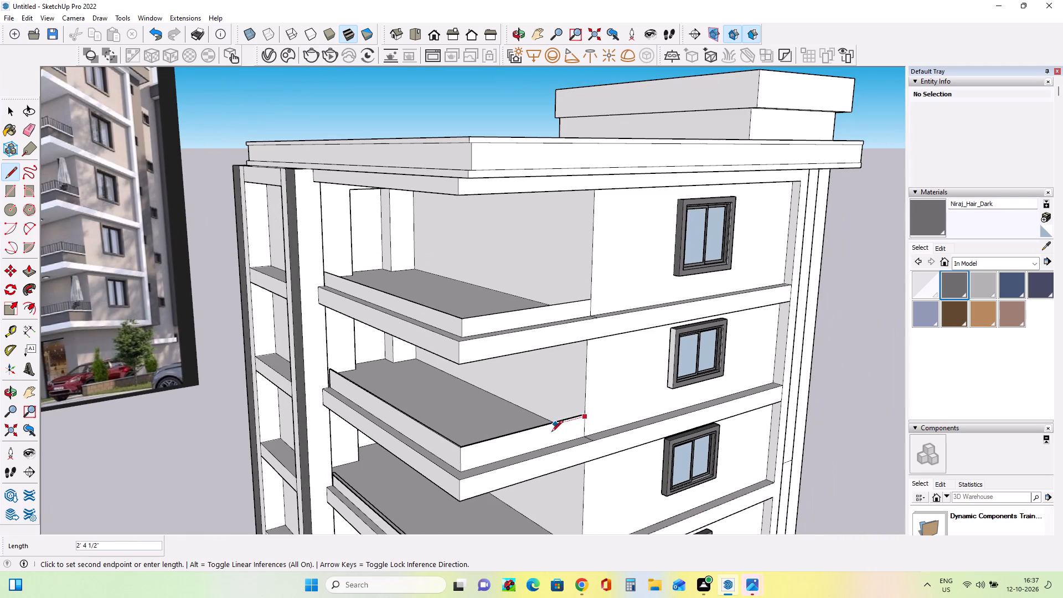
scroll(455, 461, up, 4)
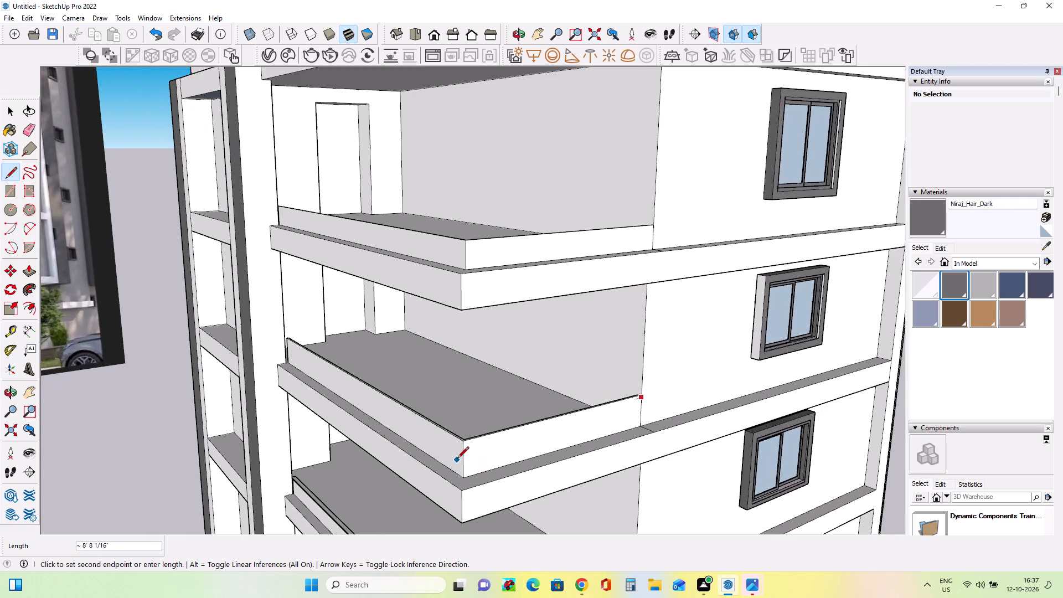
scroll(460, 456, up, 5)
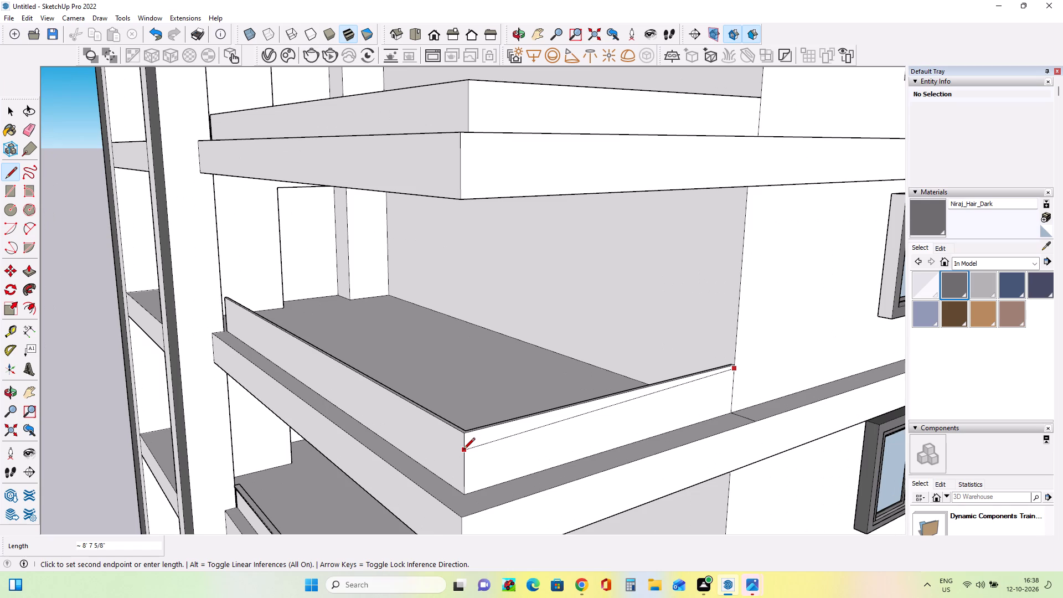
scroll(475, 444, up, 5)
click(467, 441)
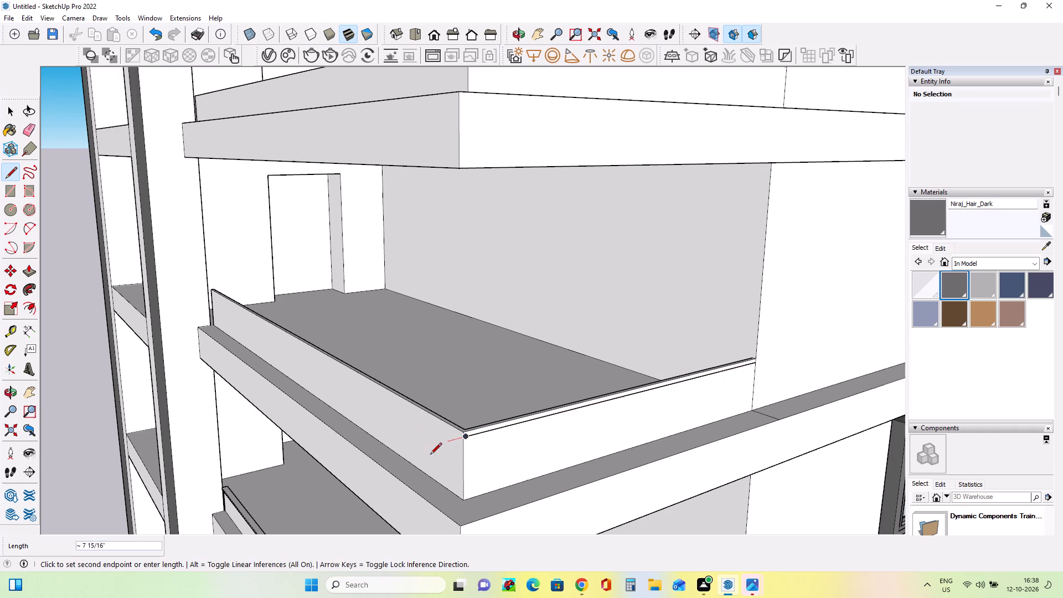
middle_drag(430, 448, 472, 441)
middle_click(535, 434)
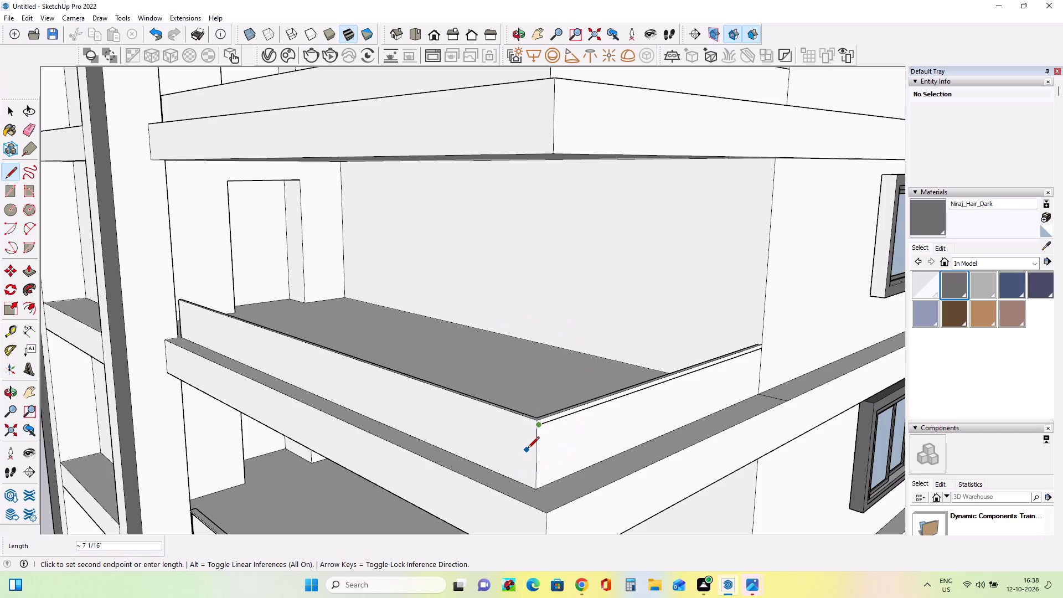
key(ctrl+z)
Draw a line about 8' 7 9/16" long just below the top edge of the second-highest balcony's side parapet, from the wall to the outer corner.
scroll(762, 367, up, 9)
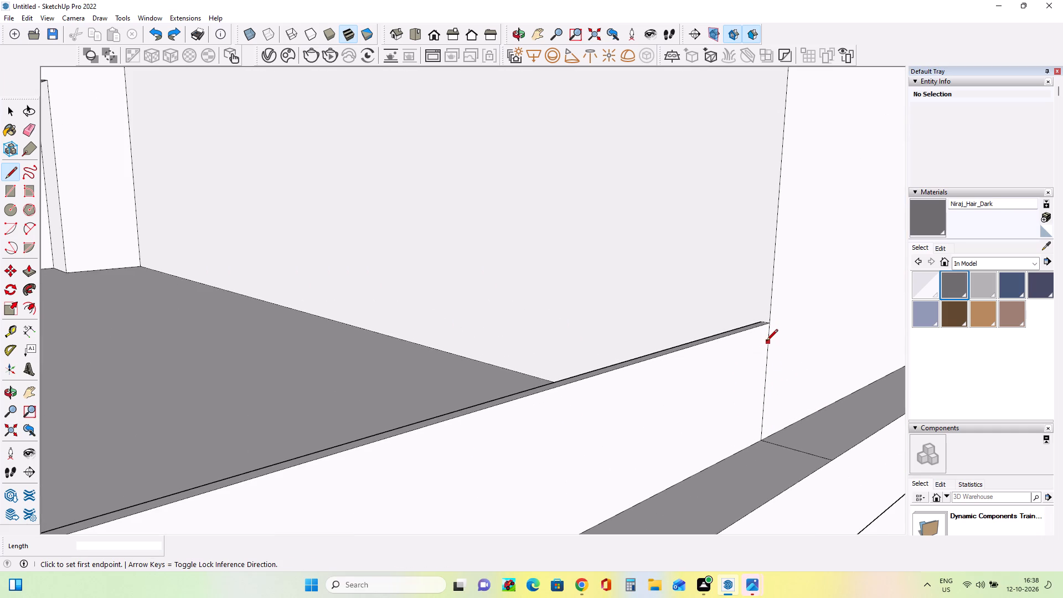
scroll(763, 335, up, 2)
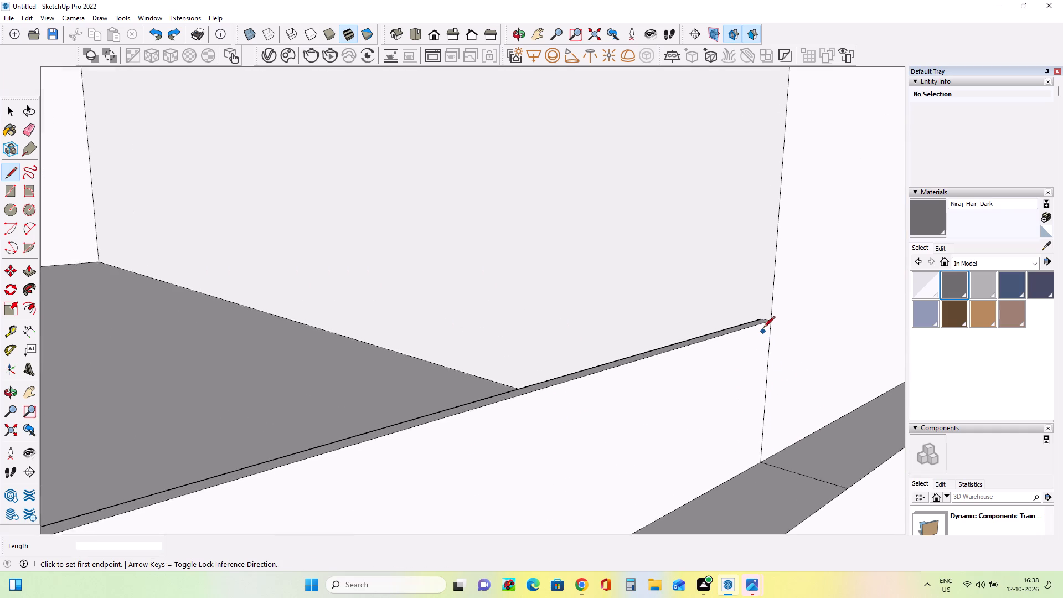
scroll(763, 328, up, 6)
click(775, 323)
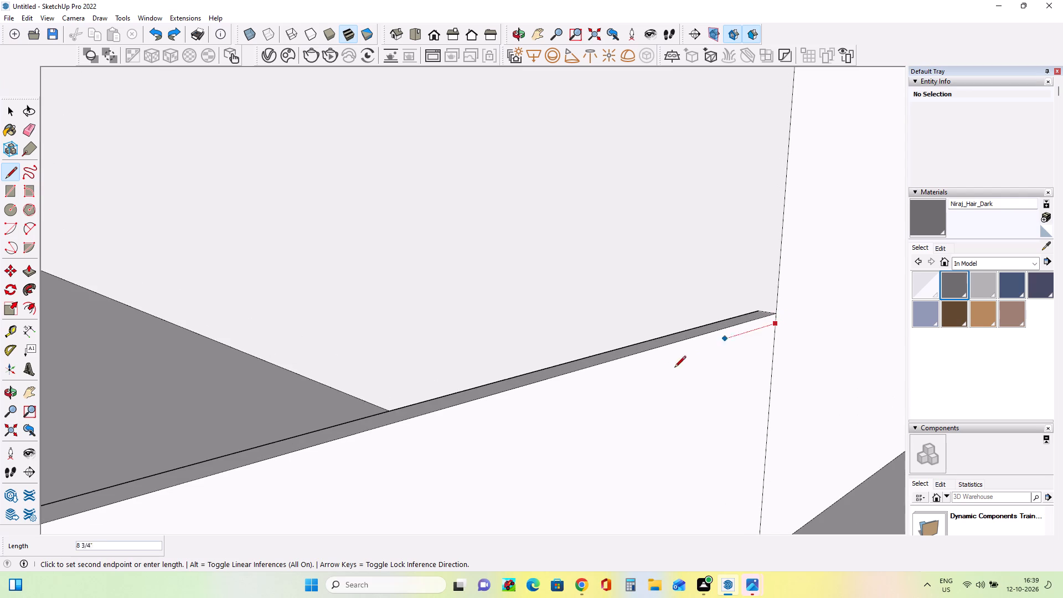
scroll(643, 383, down, 20)
scroll(474, 469, up, 3)
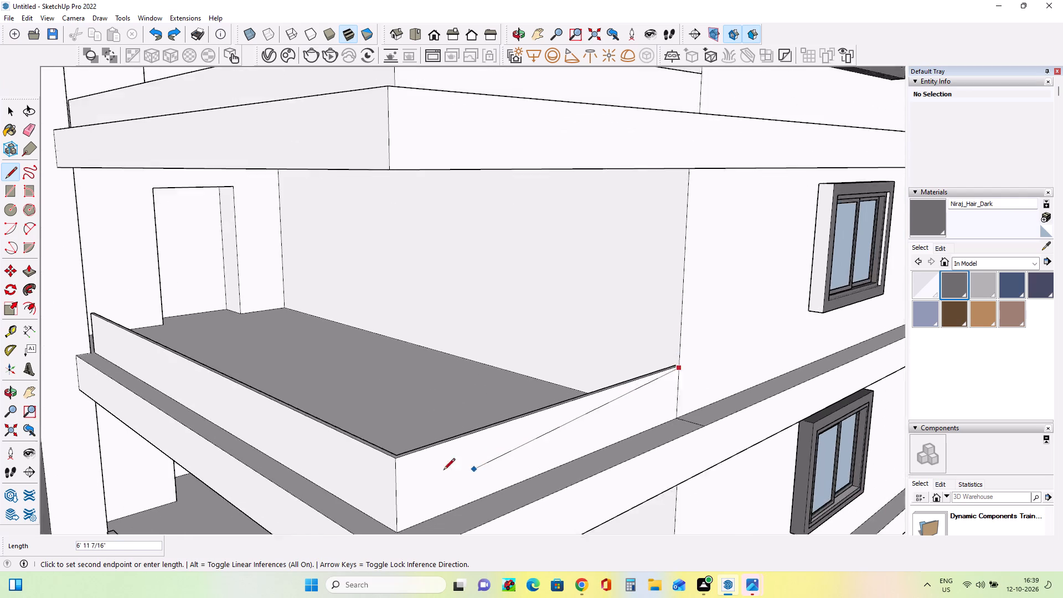
scroll(443, 471, up, 2)
scroll(389, 468, up, 8)
click(355, 441)
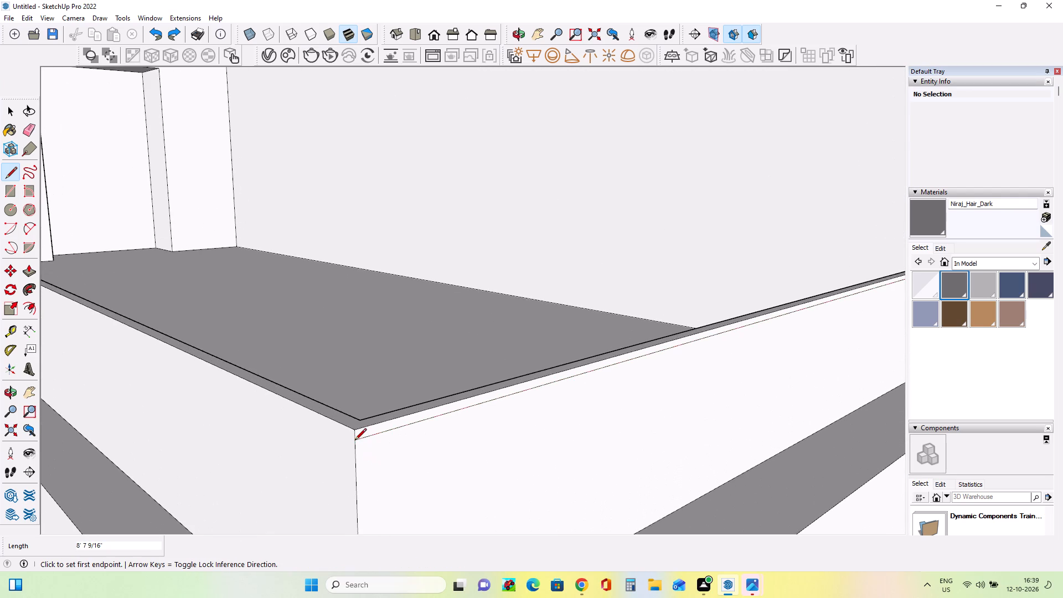
Draw a line about 16' 10 1/2" long just below the top edge of the second-highest balcony's long parapet, from the outer corner to its far end.
scroll(540, 429, down, 10)
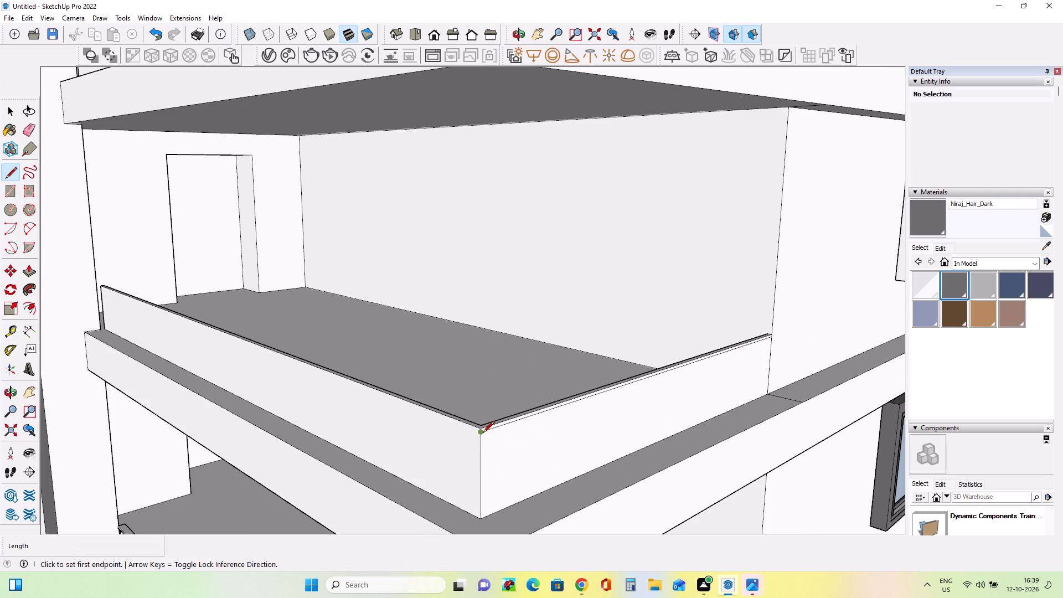
click(483, 434)
scroll(97, 281, up, 8)
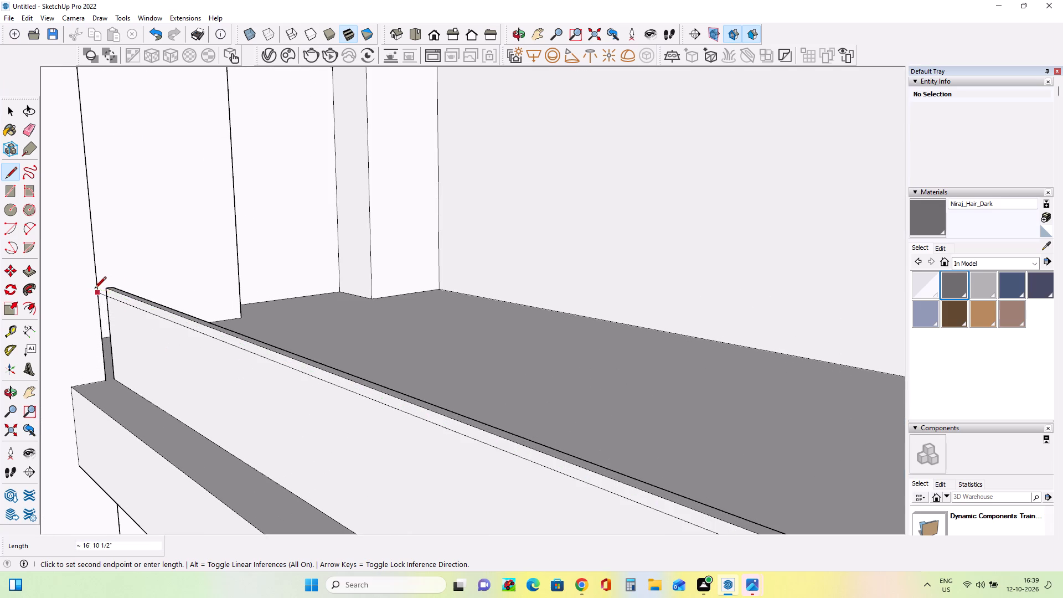
click(107, 297)
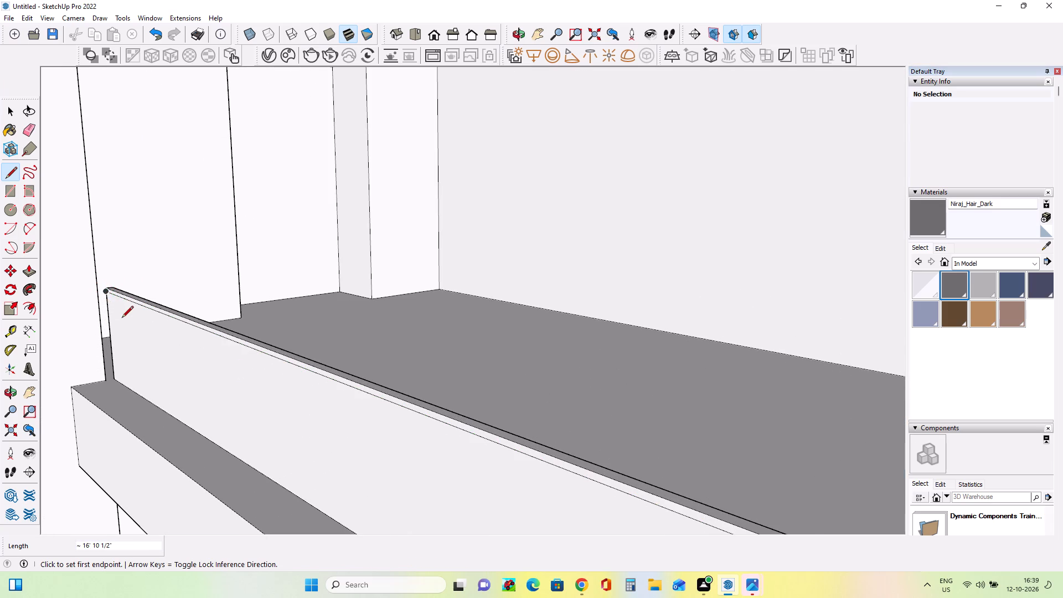
Push/Pull the second-highest balcony's narrow top strips outward as a coping, about 9/16" on the long parapet and 1" on the side parapet.
scroll(123, 317, up, 7)
click(27, 272)
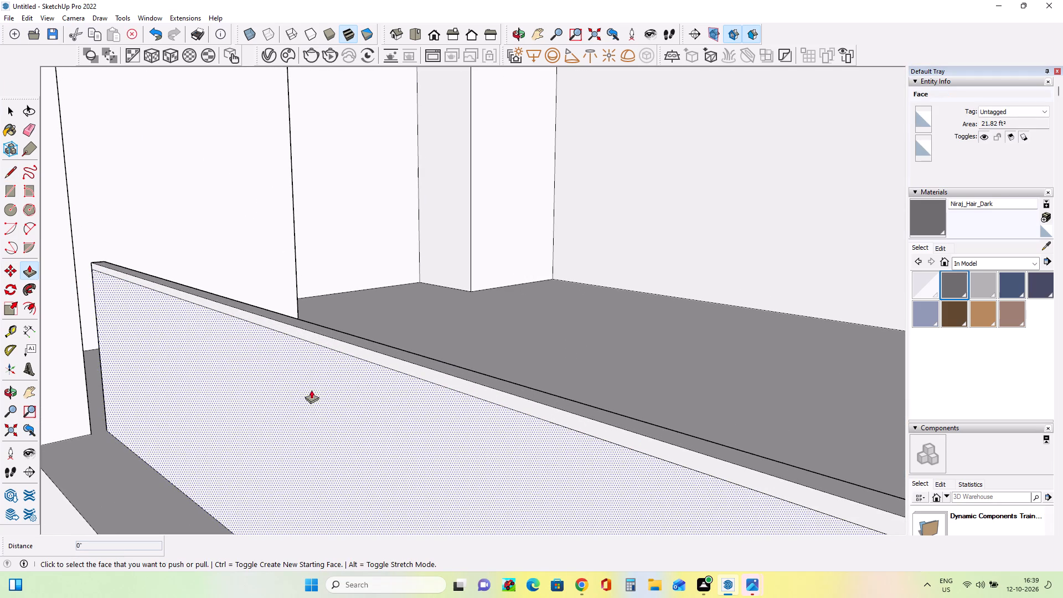
click(342, 346)
click(333, 351)
scroll(254, 360, down, 8)
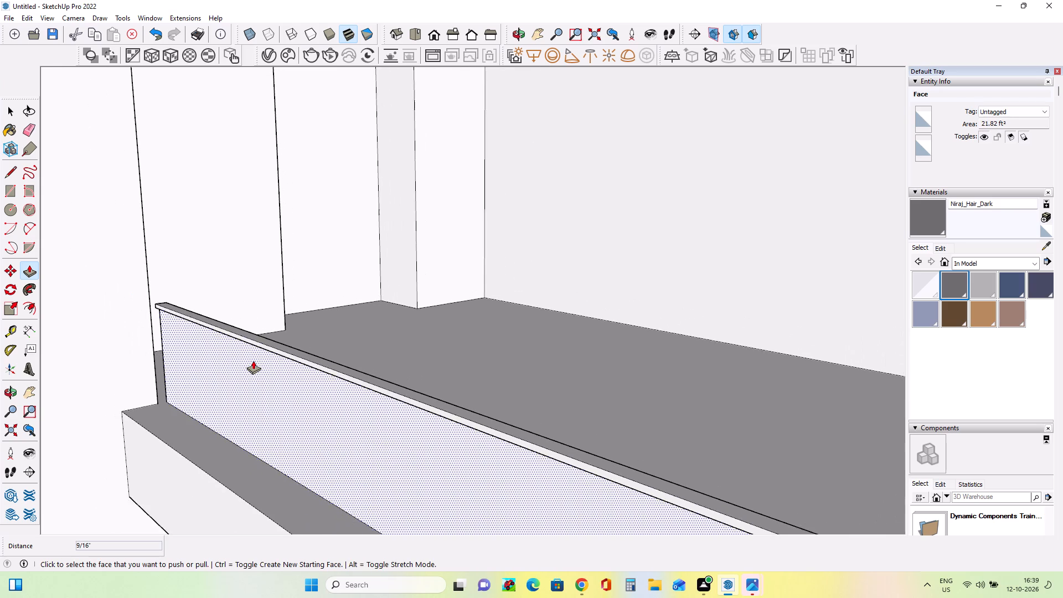
scroll(253, 360, down, 5)
scroll(253, 360, up, 1)
scroll(253, 360, down, 15)
scroll(471, 440, up, 5)
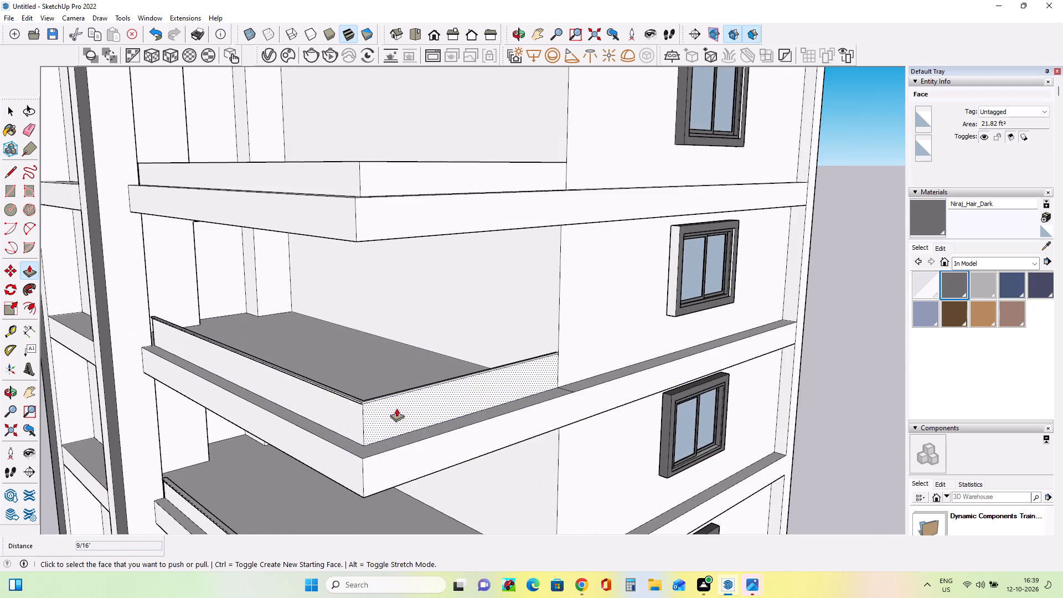
scroll(396, 408, up, 3)
scroll(395, 408, down, 1)
scroll(395, 408, up, 5)
click(353, 383)
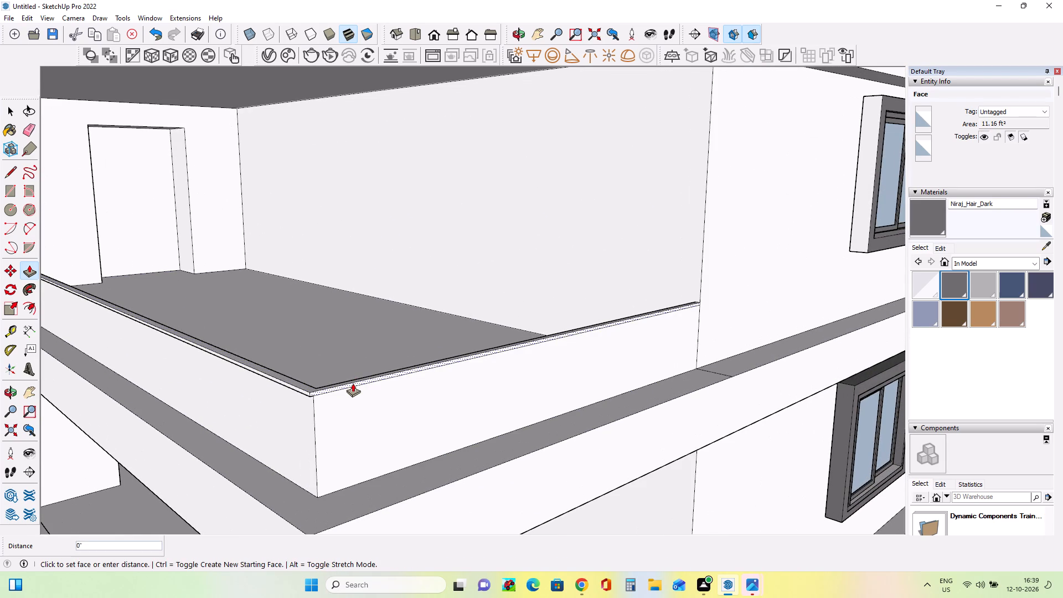
click(354, 390)
Examine the copings on the second-highest balcony and the balconies below it from several angles.
middle_drag(435, 442, 412, 432)
scroll(428, 440, up, 1)
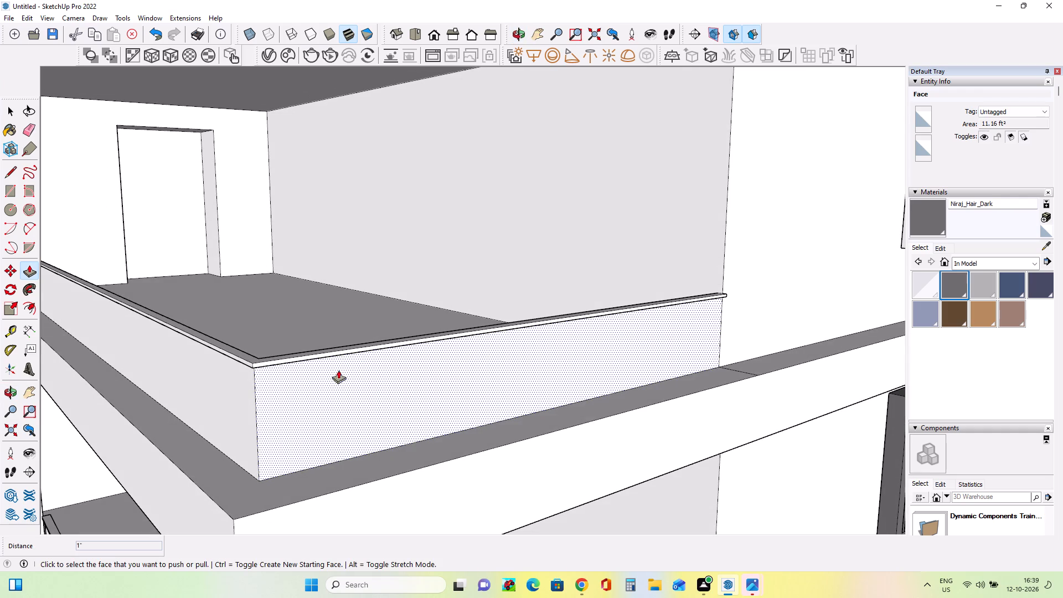
middle_drag(414, 374, 412, 388)
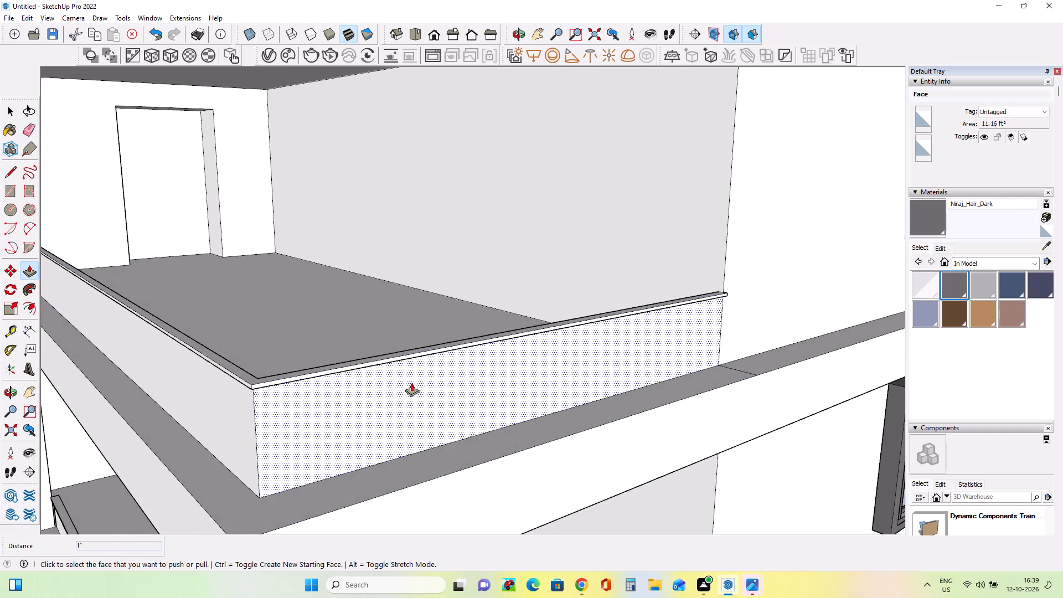
scroll(411, 383, down, 18)
scroll(430, 501, up, 3)
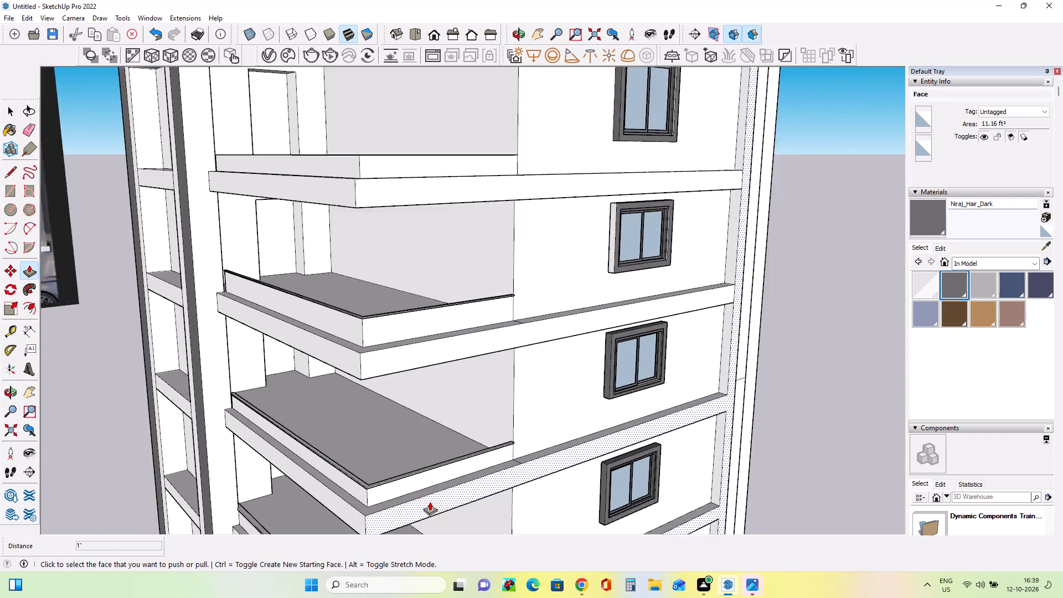
scroll(430, 502, up, 7)
middle_drag(422, 486, 422, 499)
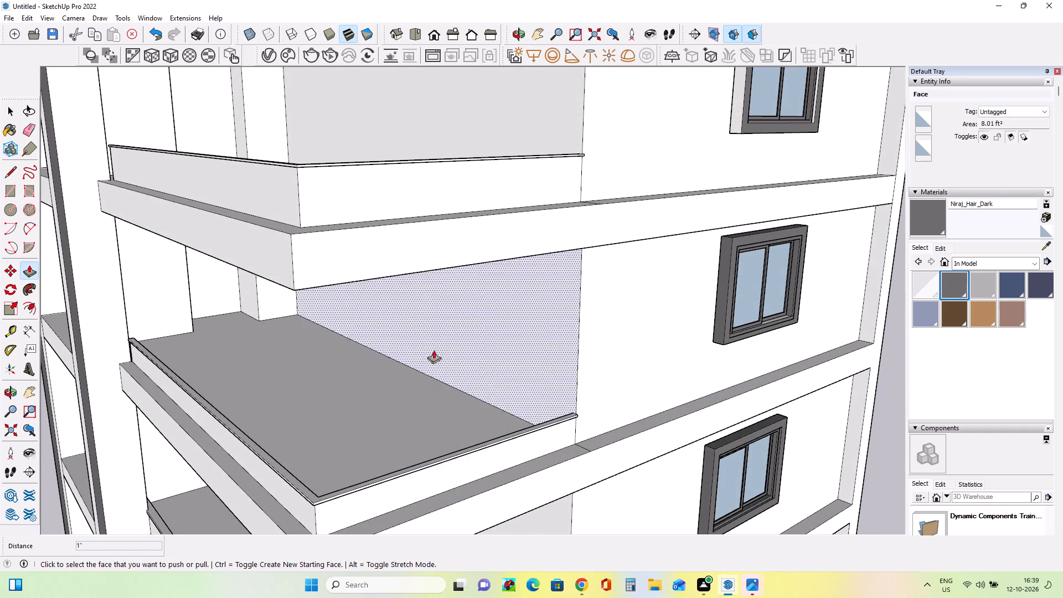
middle_drag(421, 349, 420, 408)
scroll(344, 314, up, 4)
middle_drag(313, 321, 332, 348)
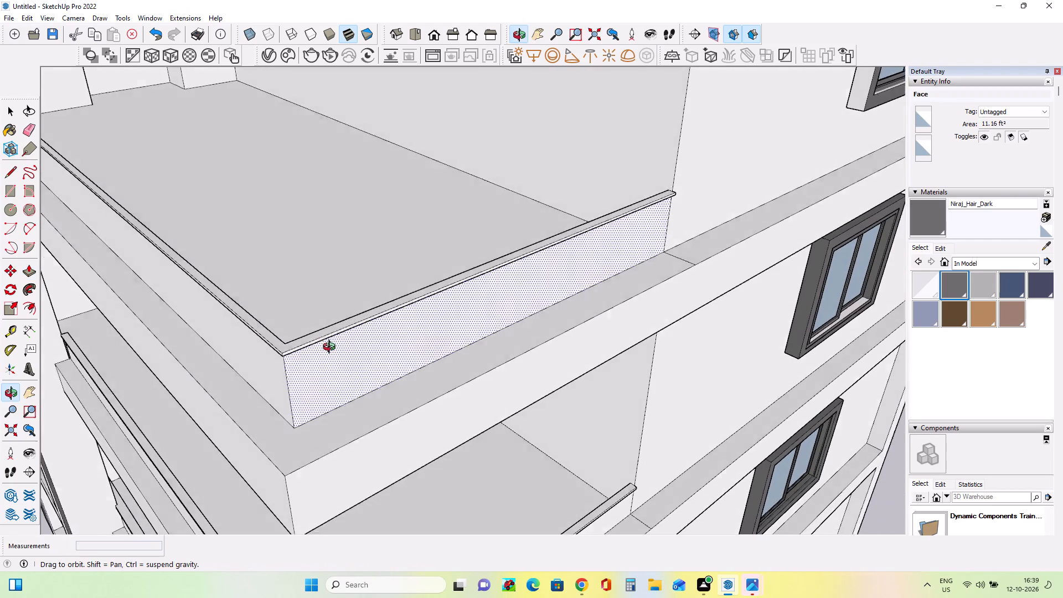
middle_drag(332, 348, 331, 349)
Draw a line about 8' 7 3/4" long just below the top edge of the highest balcony's side parapet, from the wall to the outer corner.
scroll(337, 355, down, 14)
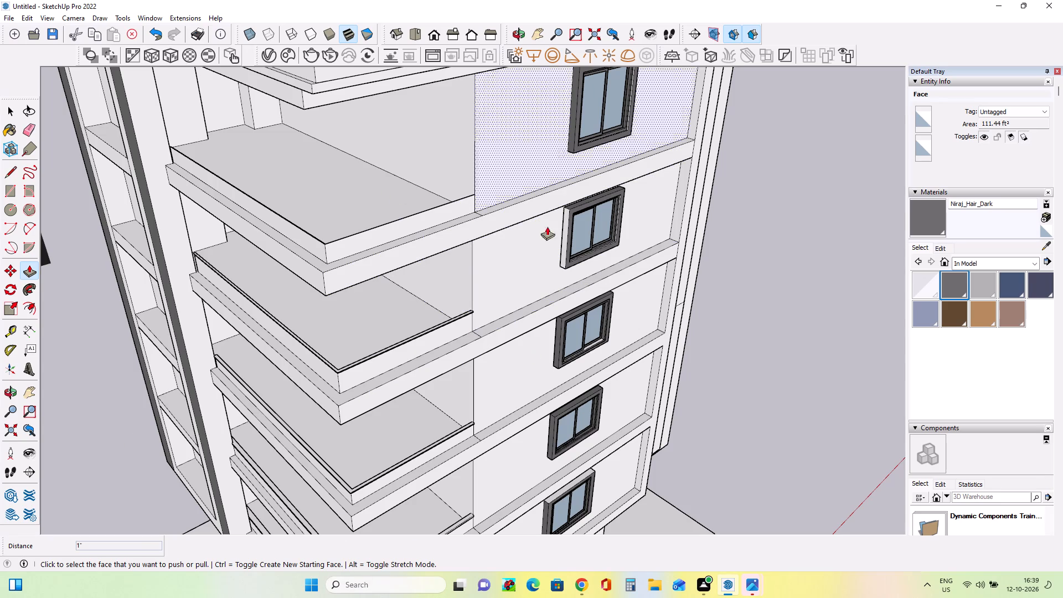
scroll(303, 241, up, 13)
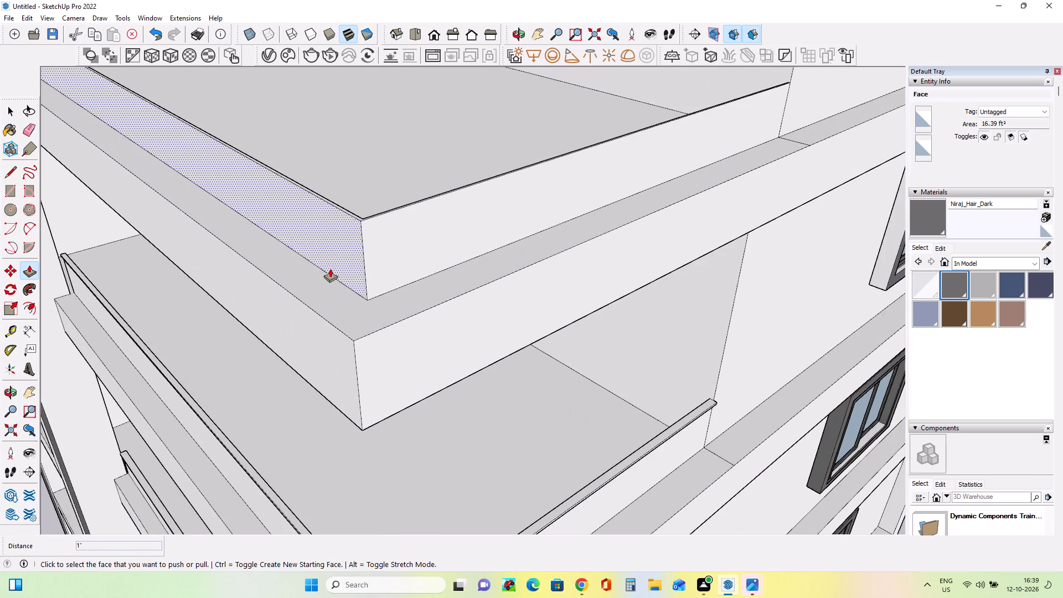
middle_drag(389, 233, 383, 261)
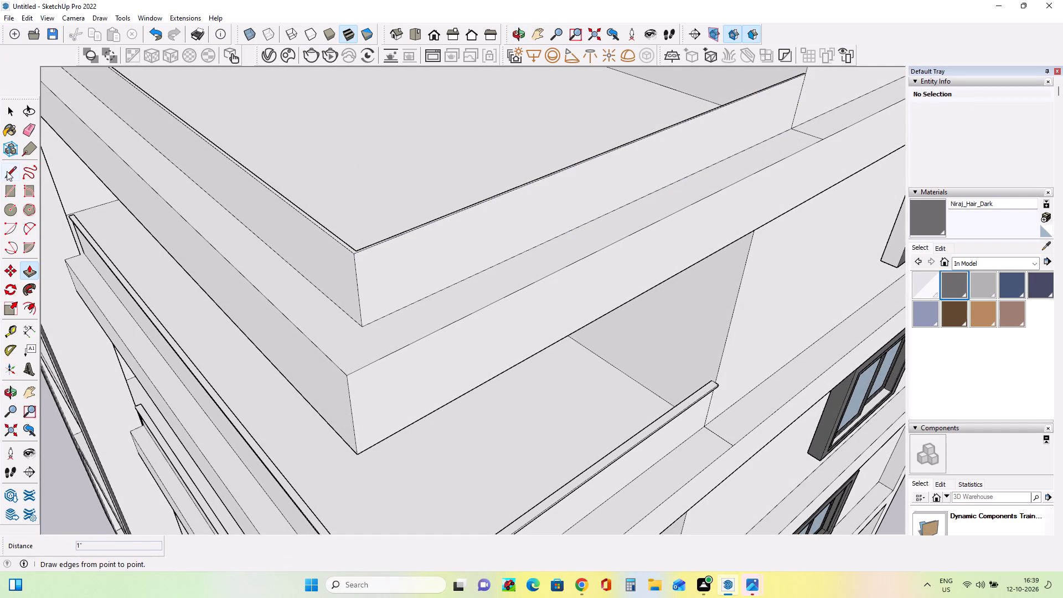
click(7, 171)
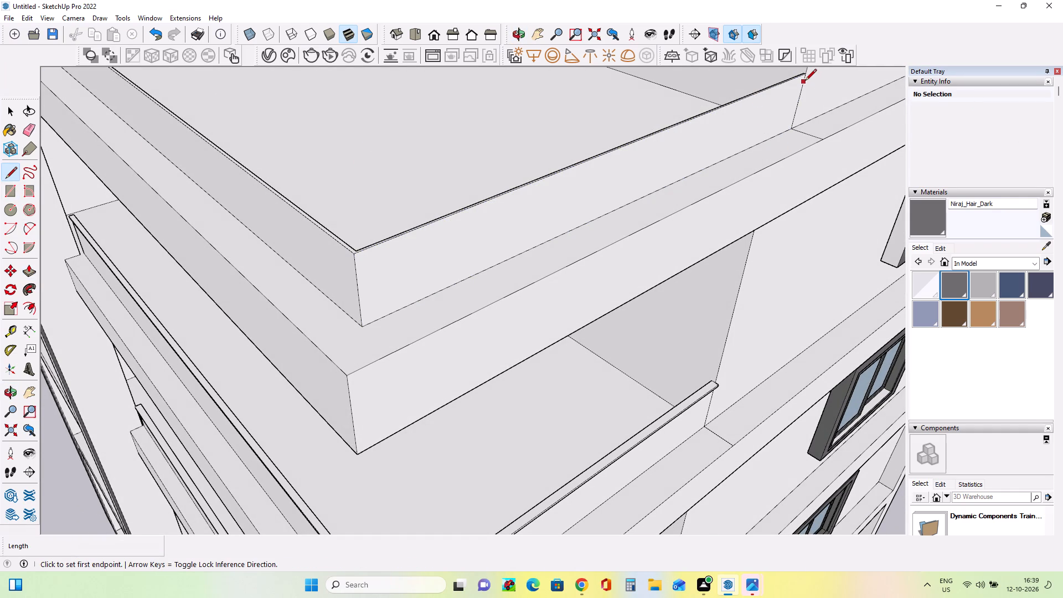
scroll(805, 80, up, 8)
click(802, 76)
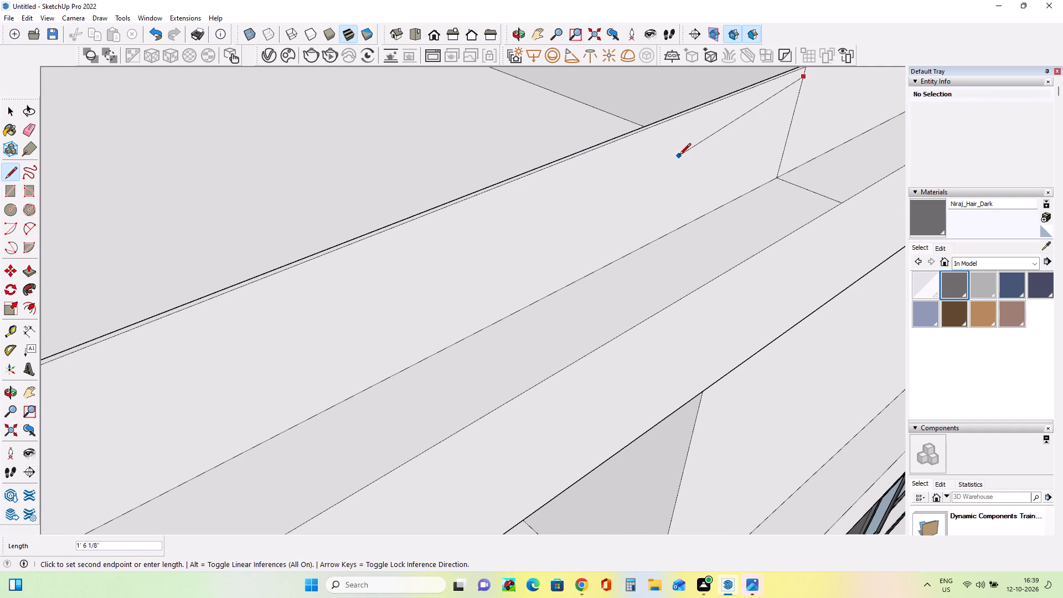
scroll(679, 156, down, 8)
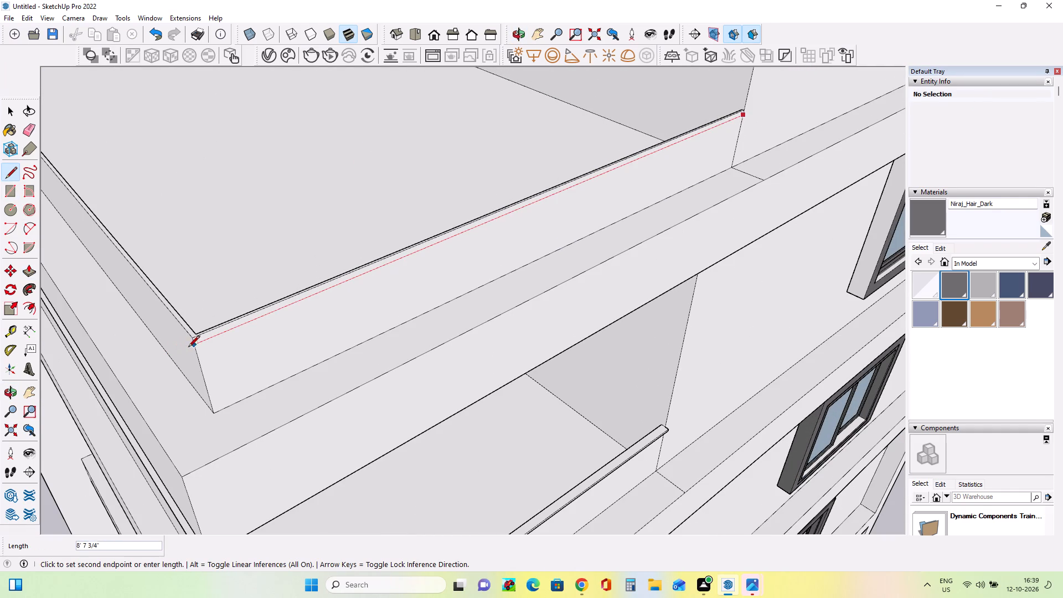
click(192, 347)
Draw a line about 17' long just below the top edge of the highest balcony's long parapet, from the outer corner towards the dark column.
middle_drag(207, 356, 415, 320)
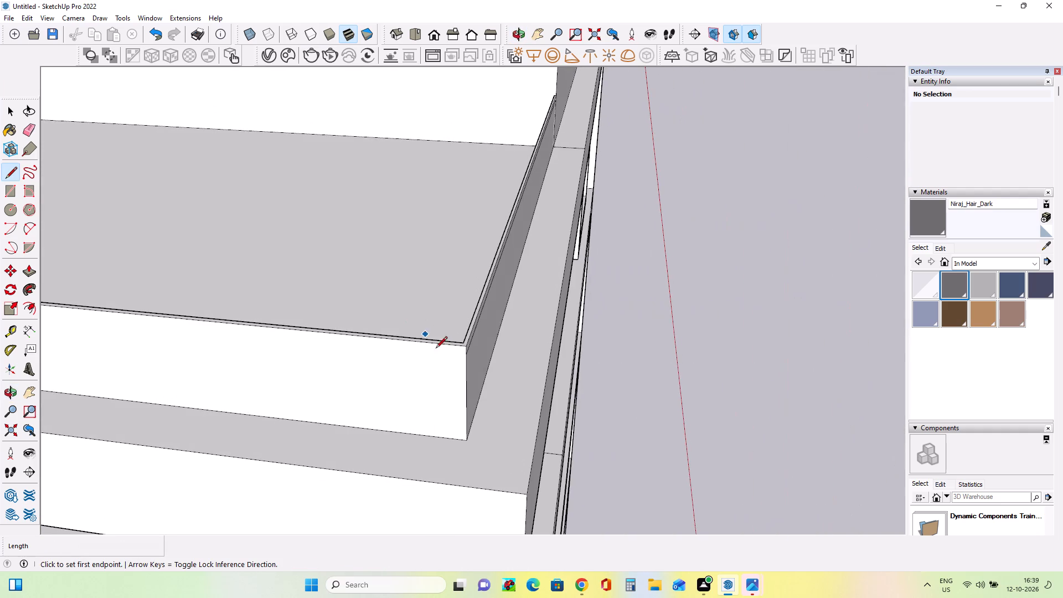
click(465, 356)
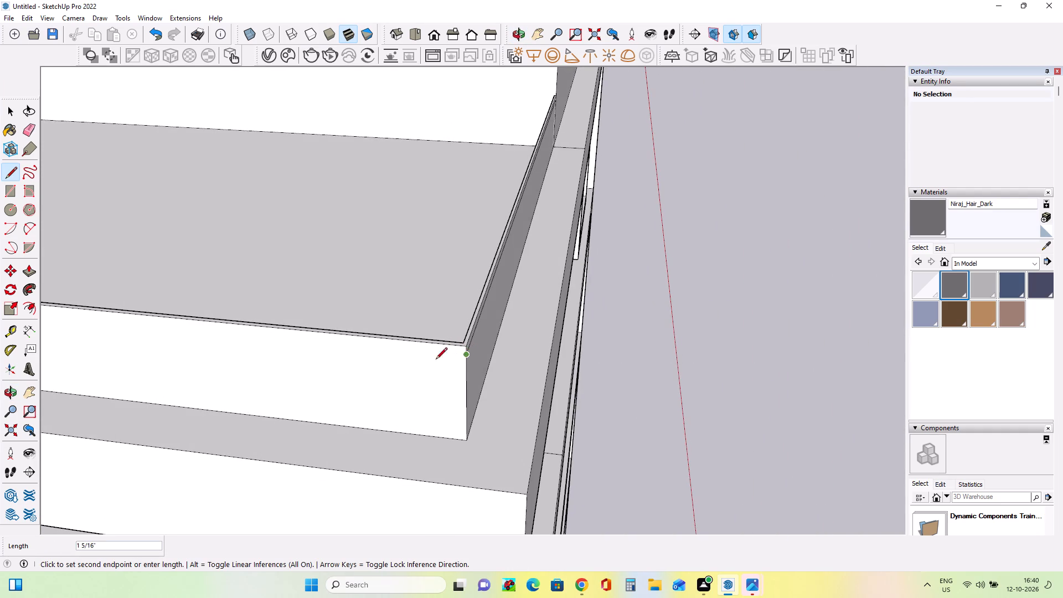
scroll(405, 360, down, 10)
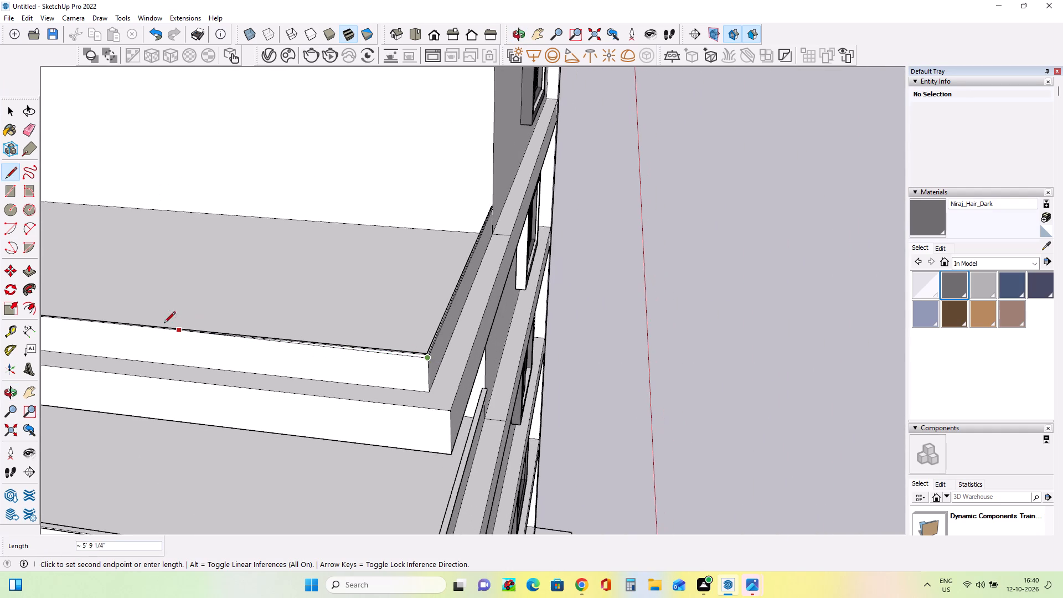
scroll(343, 320, down, 5)
scroll(417, 331, down, 10)
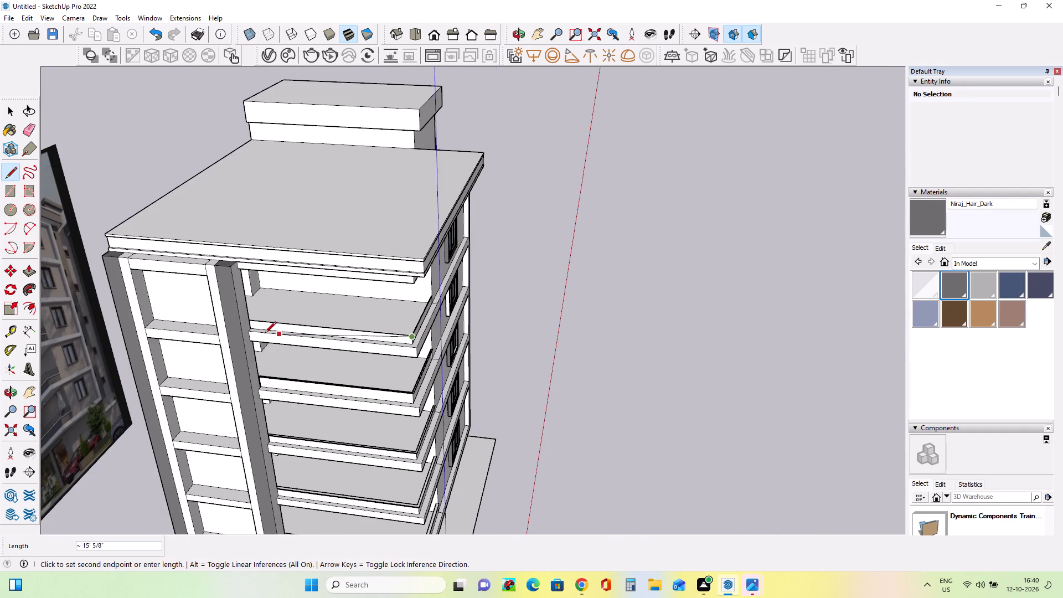
scroll(265, 334, up, 5)
scroll(241, 311, up, 20)
scroll(241, 311, up, 4)
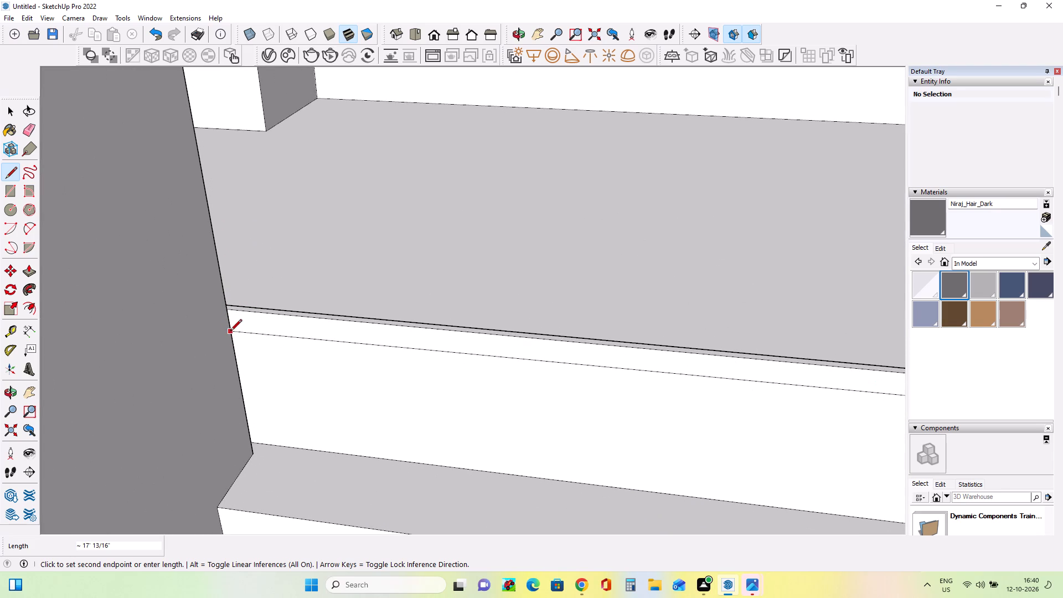
scroll(229, 330, up, 9)
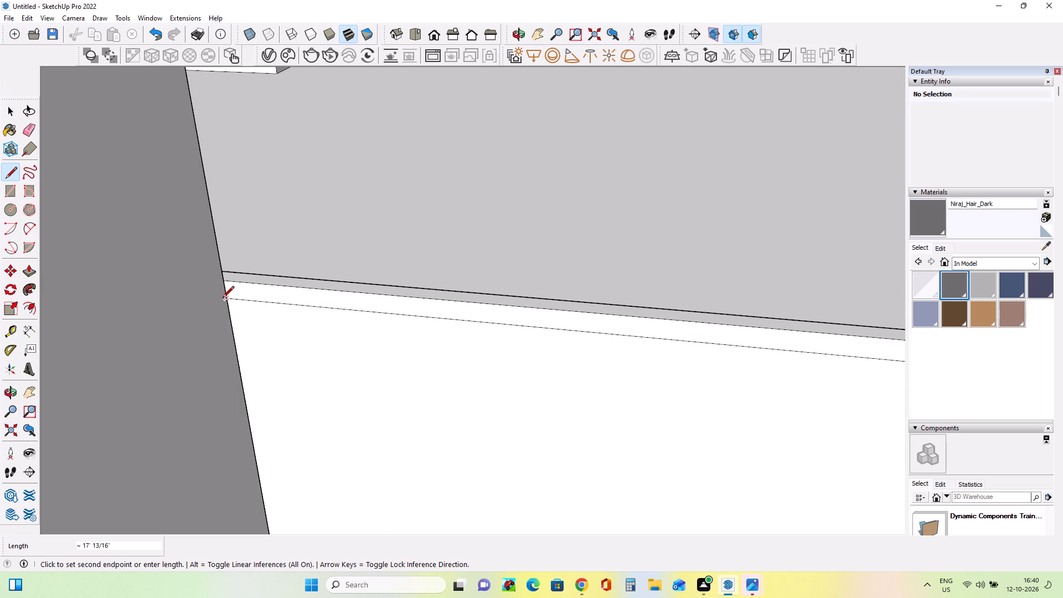
click(223, 313)
Extend the line below the top edge of the highest balcony's long parapet to the dark column, closing it with a final segment about 1/2" long.
scroll(244, 317, down, 14)
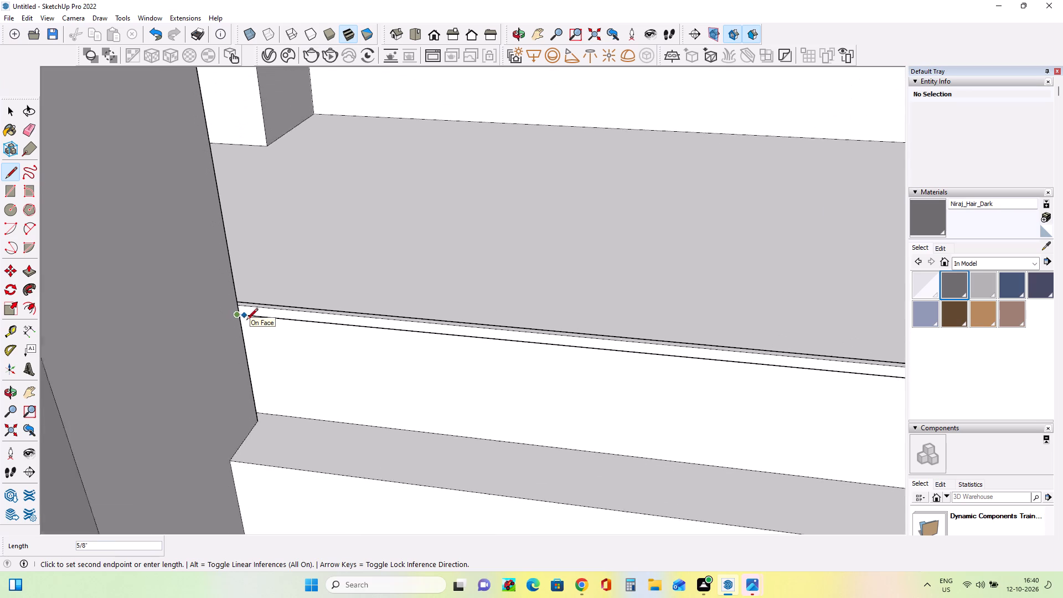
scroll(311, 339, down, 5)
scroll(453, 375, down, 10)
scroll(555, 421, up, 5)
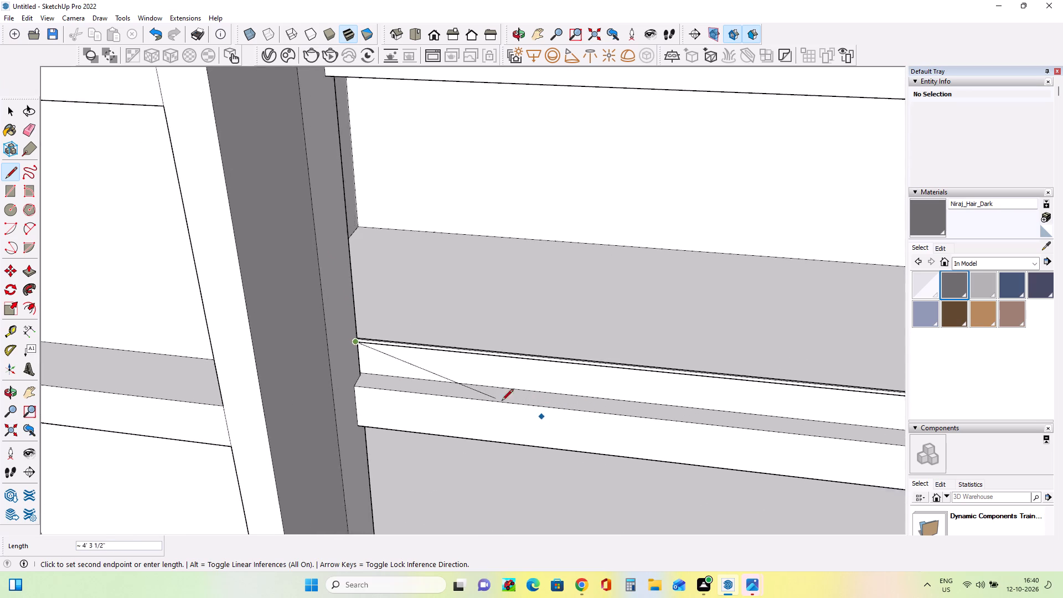
scroll(365, 368, up, 6)
scroll(309, 346, up, 5)
middle_drag(323, 289, 273, 352)
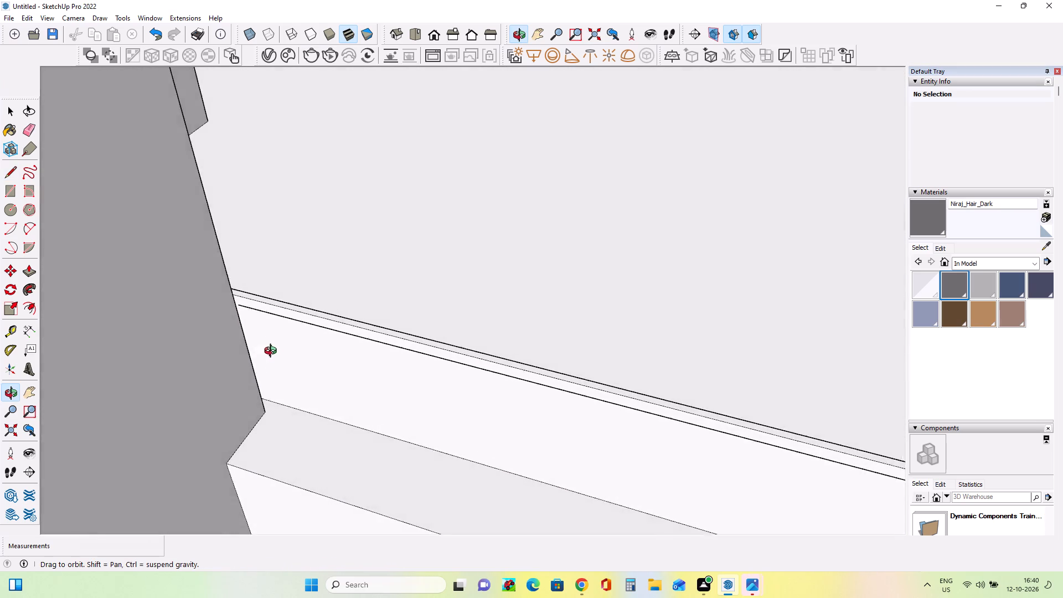
middle_drag(273, 352, 255, 359)
middle_drag(241, 332, 177, 364)
scroll(210, 289, up, 6)
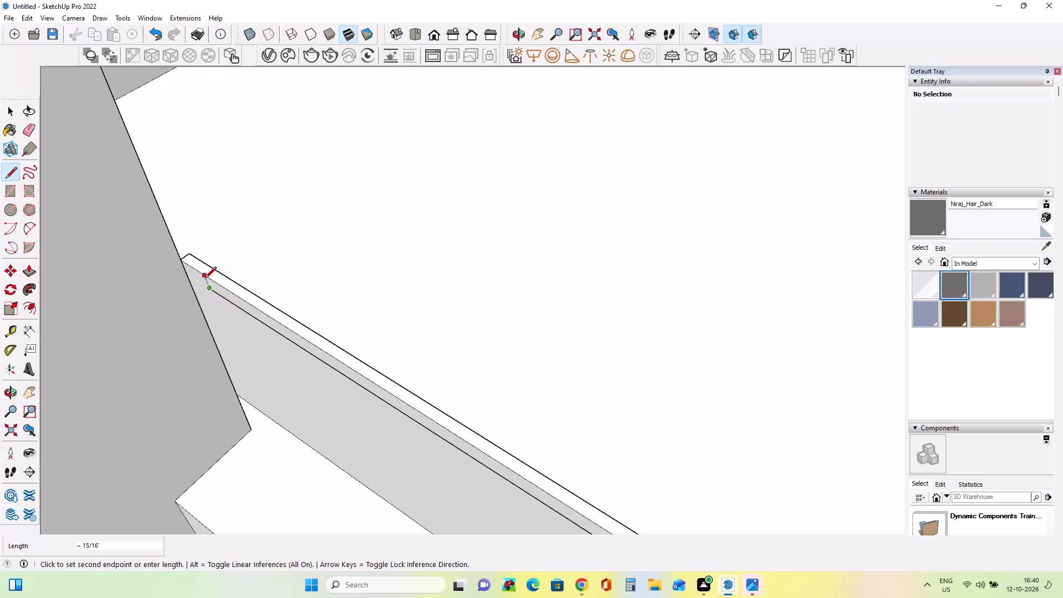
scroll(205, 279, up, 14)
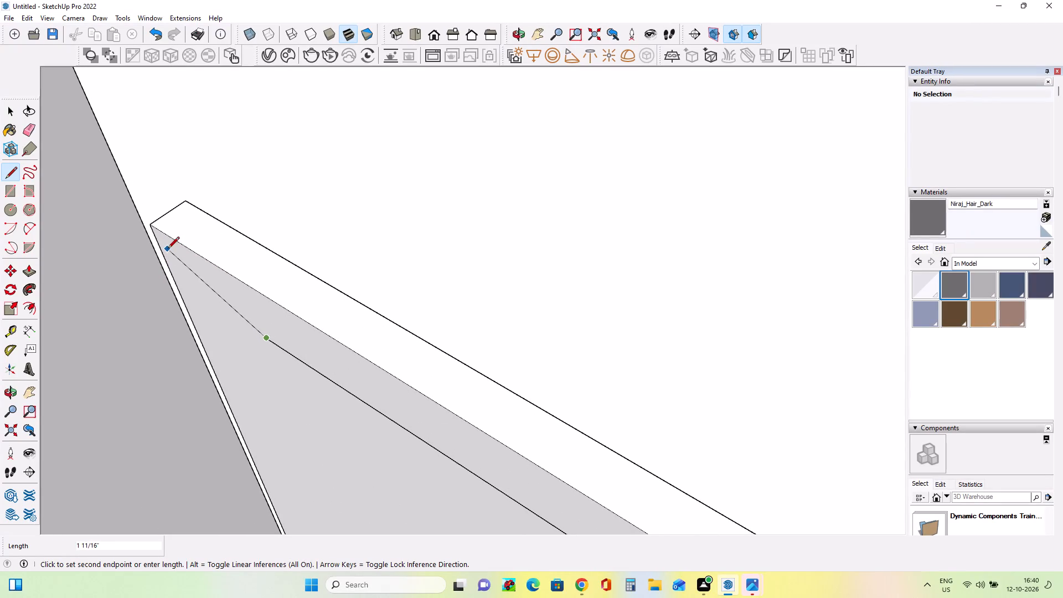
scroll(167, 293, up, 8)
middle_drag(197, 281, 183, 290)
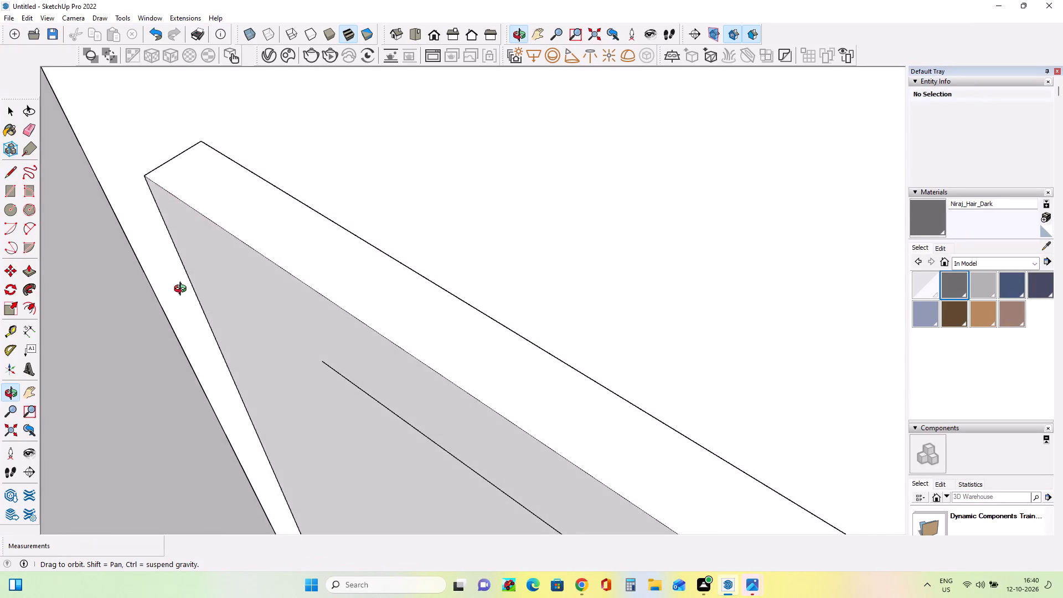
middle_drag(183, 290, 212, 274)
scroll(212, 274, up, 1)
middle_drag(256, 306, 180, 326)
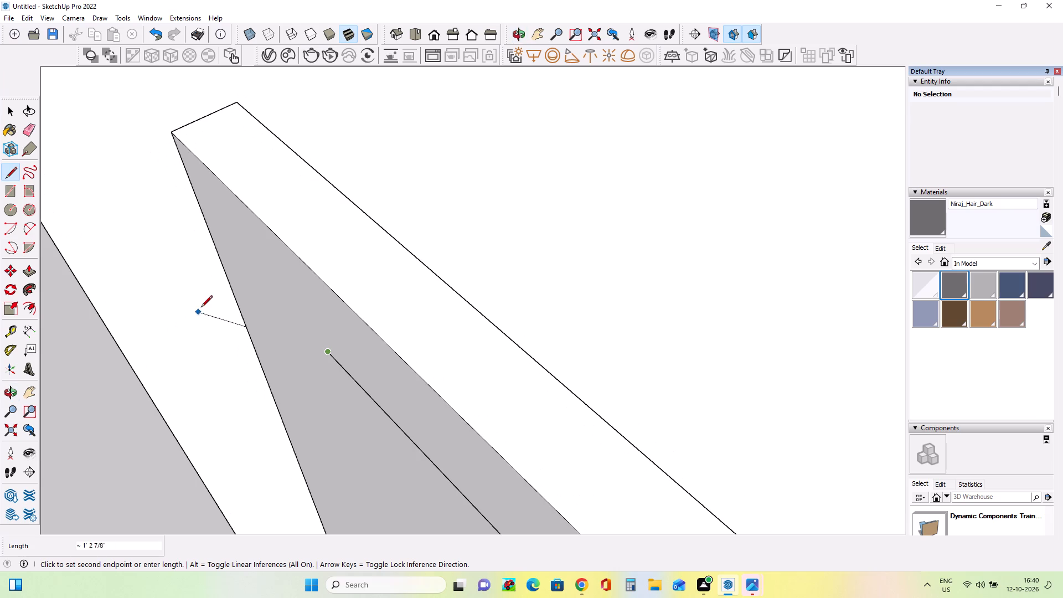
click(231, 261)
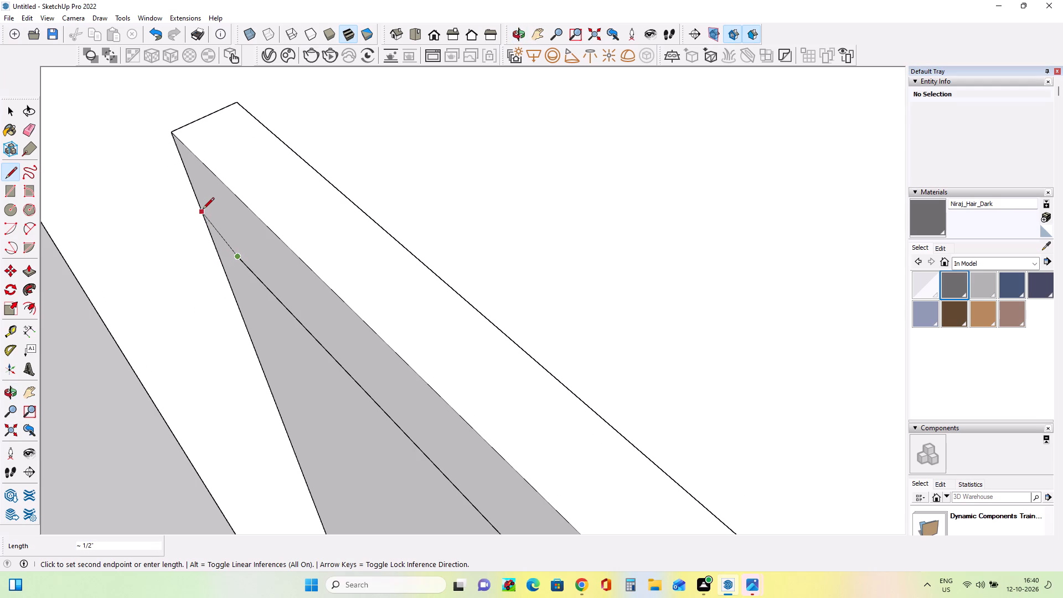
click(205, 224)
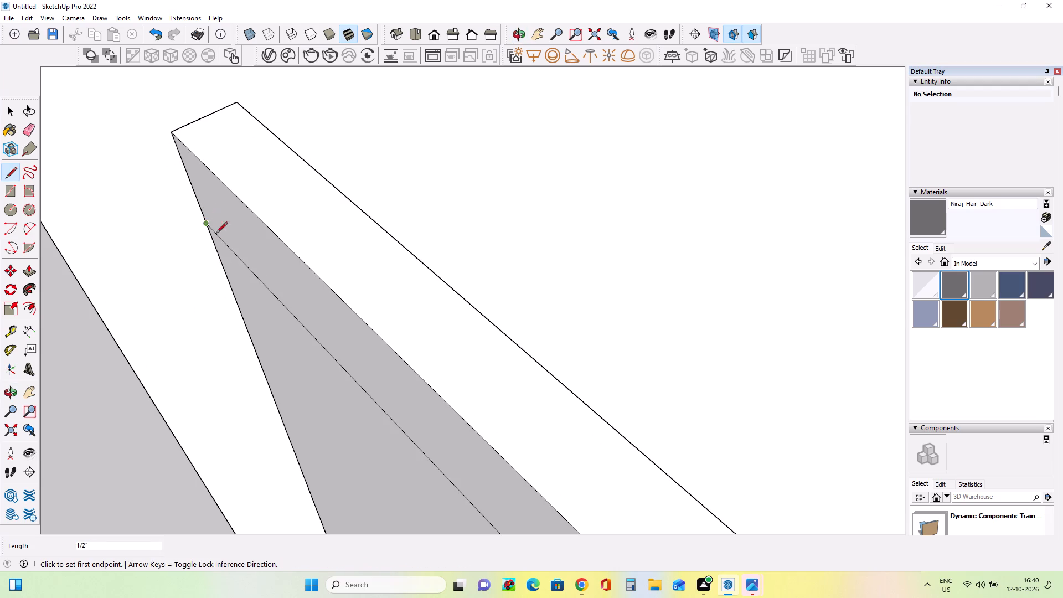
Push/Pull the narrow top strip of the highest balcony's long parapet outward about 15/16" as a coping.
middle_drag(267, 270, 290, 267)
scroll(290, 259, down, 20)
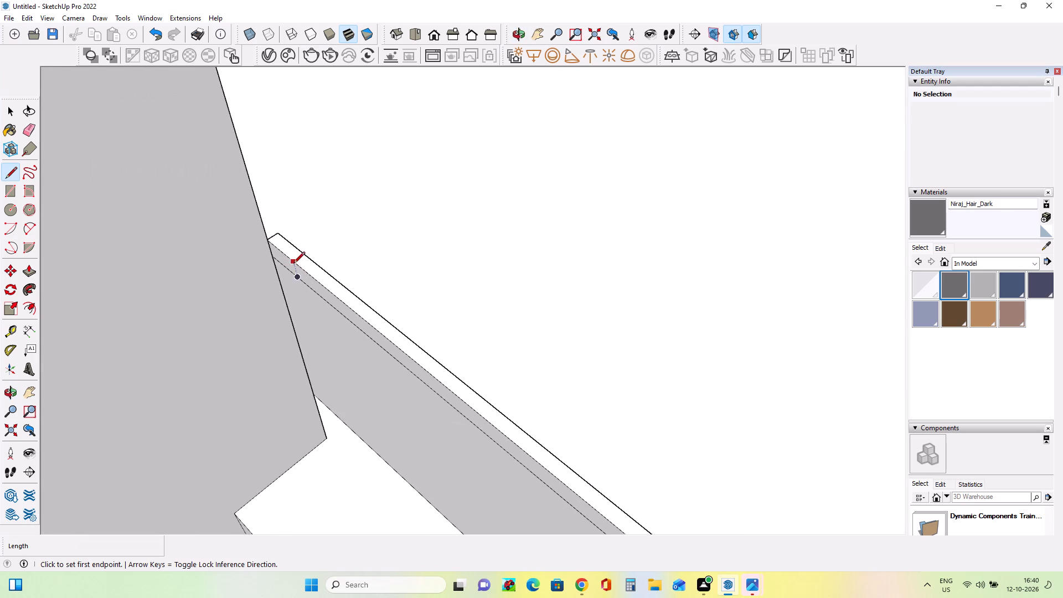
scroll(293, 264, down, 14)
middle_drag(446, 321, 508, 241)
scroll(507, 240, up, 4)
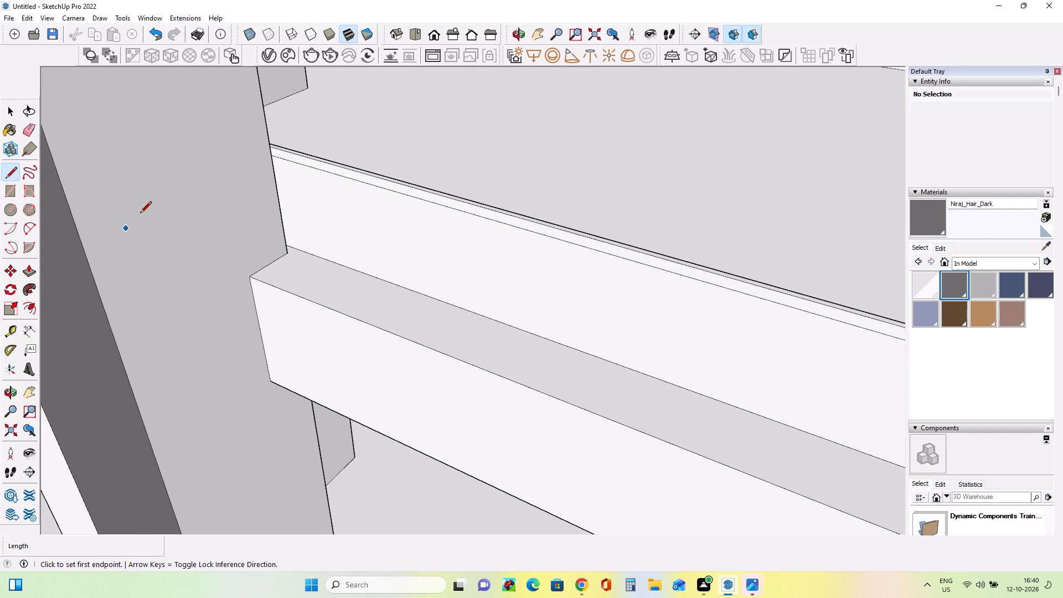
click(29, 272)
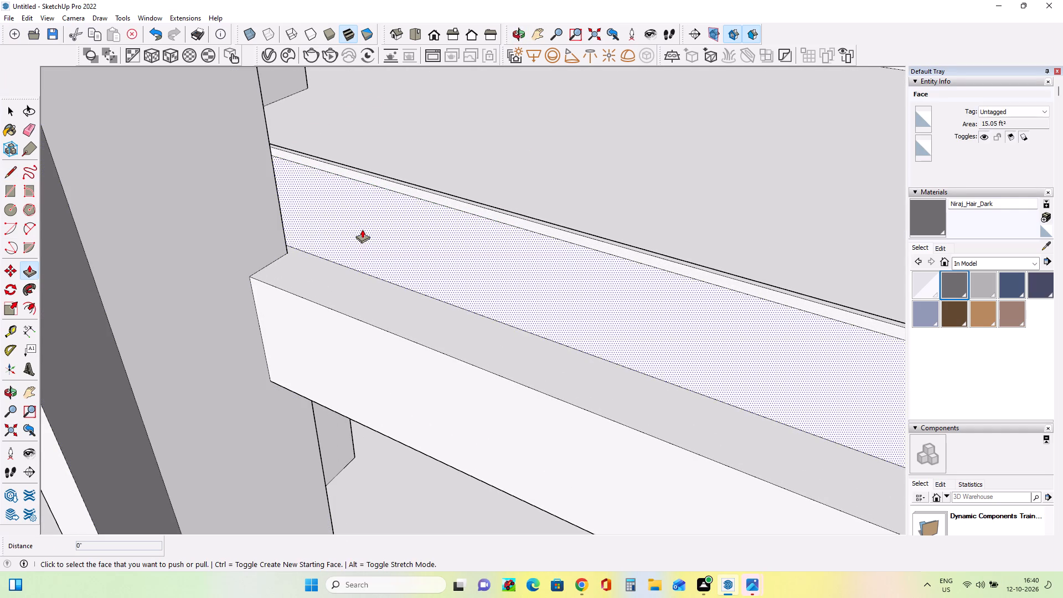
click(576, 241)
click(572, 248)
Push/Pull the underside of the highest balcony's long coping upward about 5/8" to make it thinner.
middle_drag(511, 276, 529, 228)
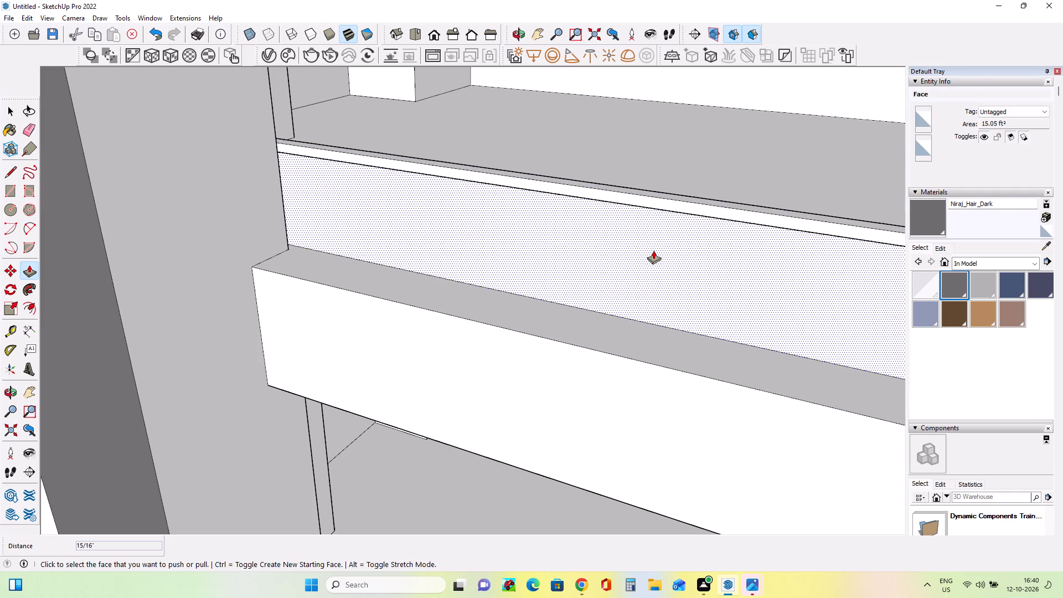
middle_drag(658, 241, 670, 92)
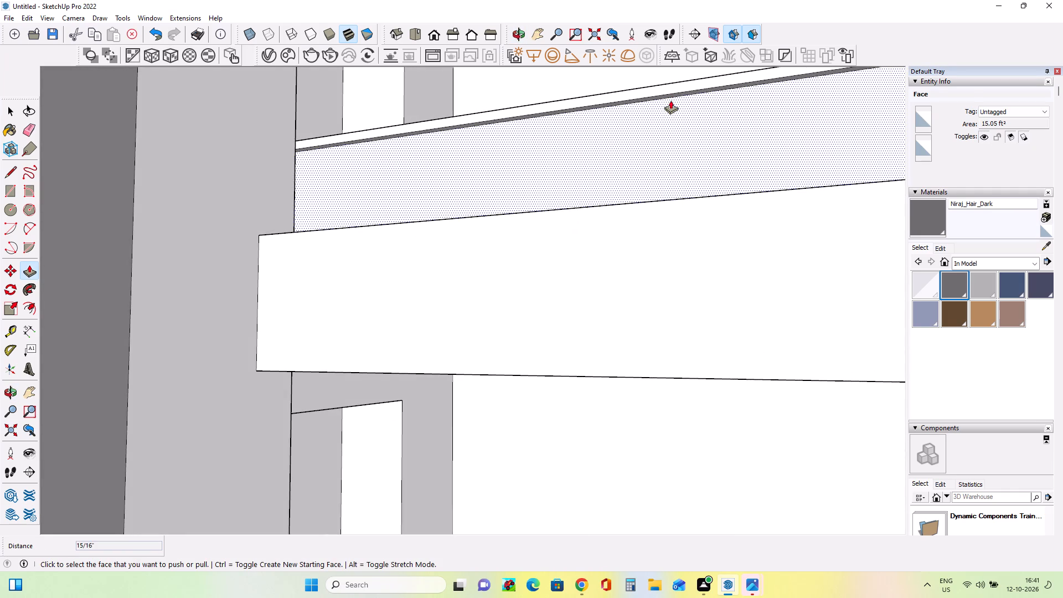
scroll(670, 98, up, 7)
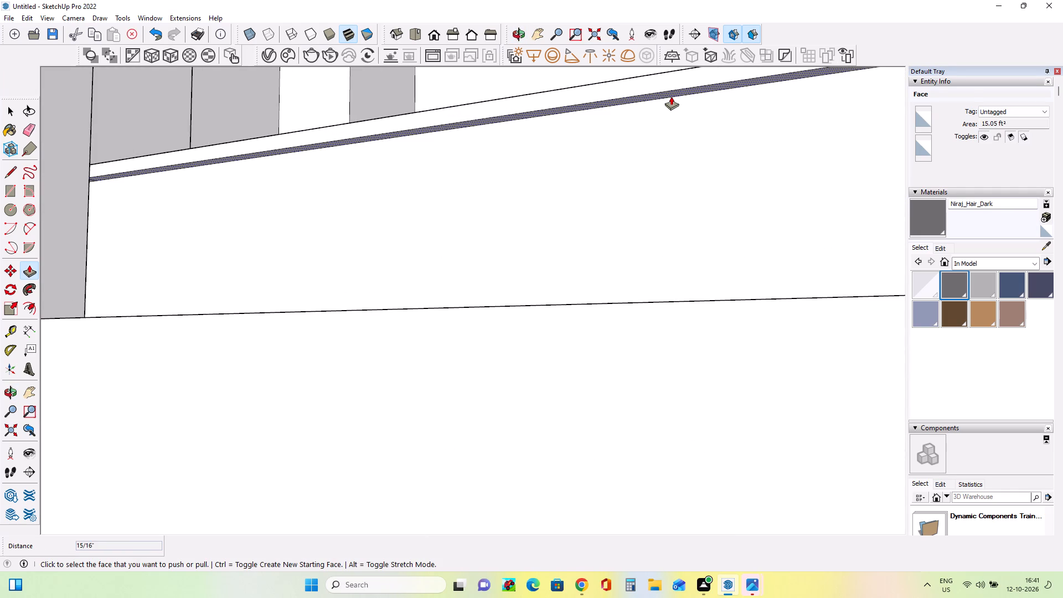
click(673, 91)
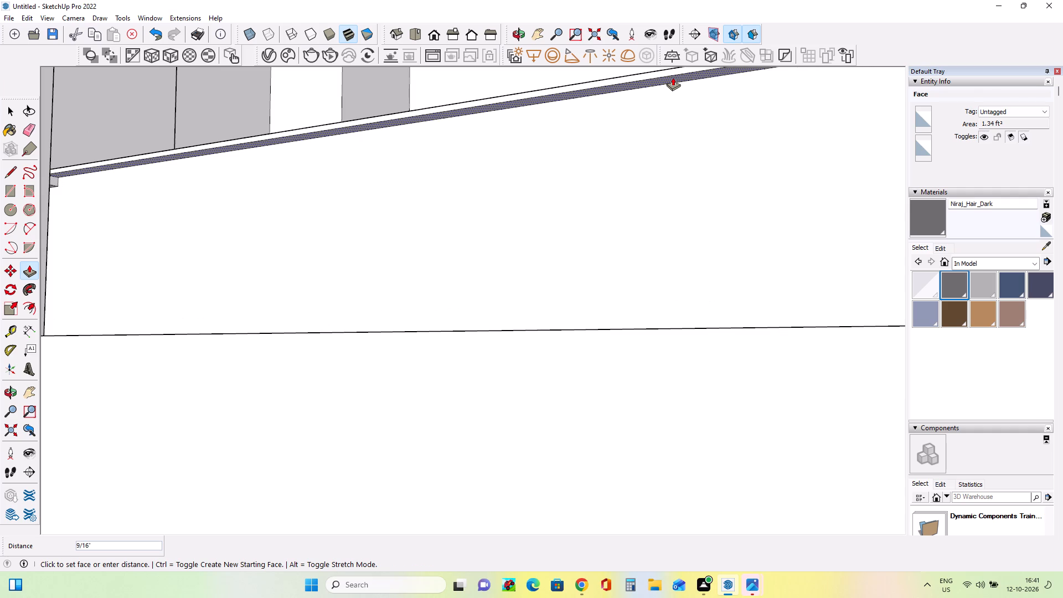
click(673, 77)
Push/Pull the narrow top strip of the highest balcony's side parapet outward about 1/4" as a coping.
middle_drag(558, 169, 515, 265)
scroll(514, 256, down, 8)
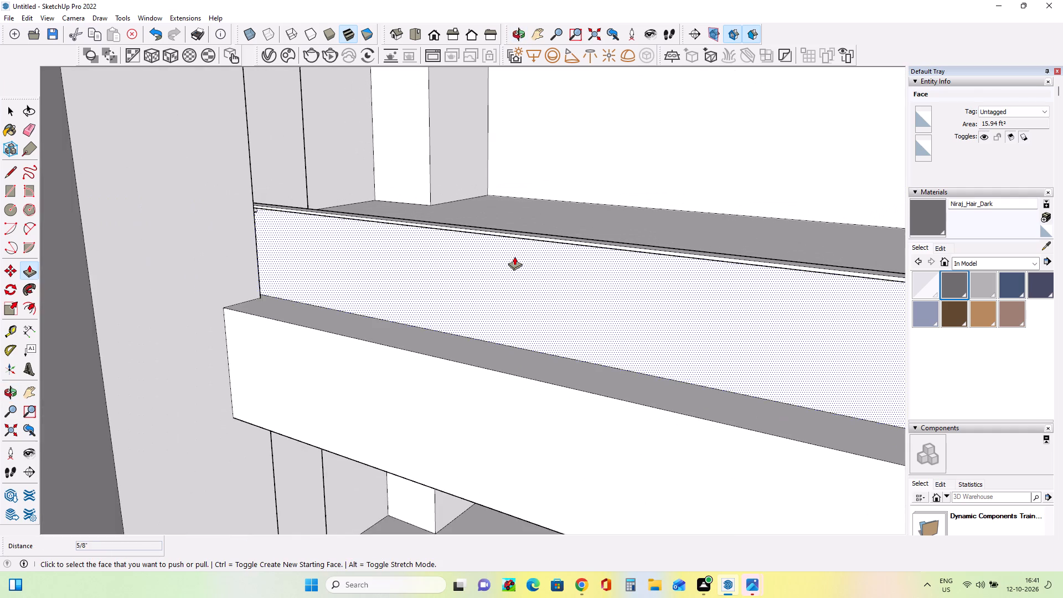
scroll(514, 256, down, 20)
scroll(514, 256, down, 2)
scroll(776, 295, up, 5)
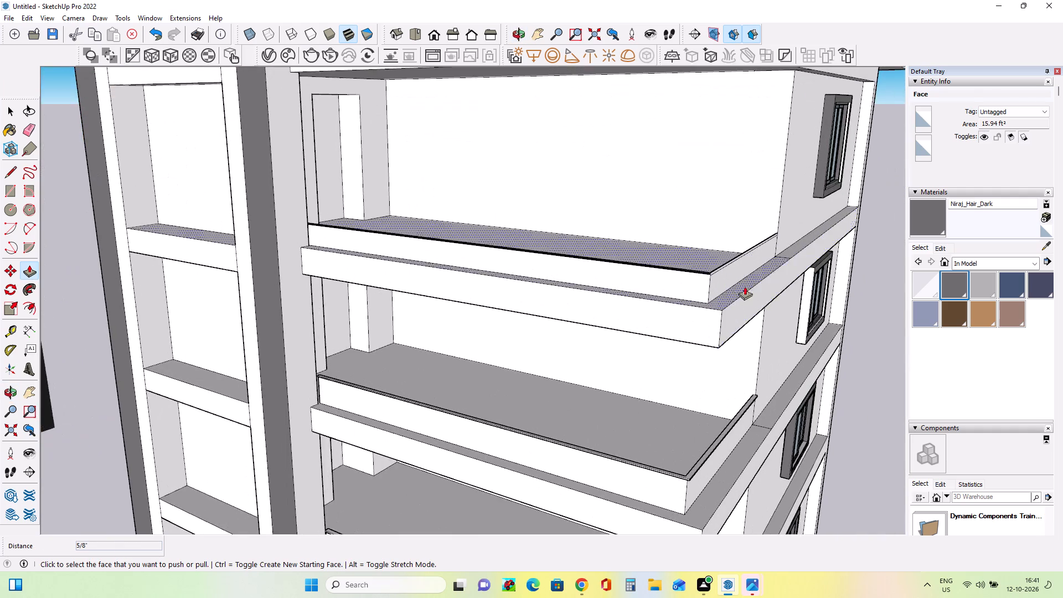
scroll(724, 281, up, 15)
middle_drag(730, 275, 623, 289)
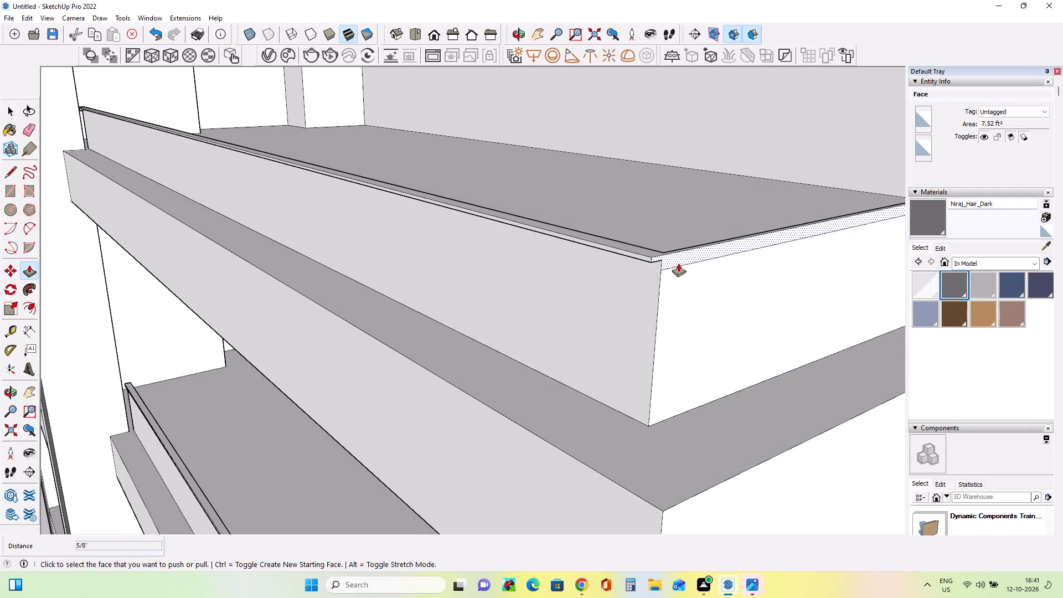
click(678, 258)
click(681, 261)
Push/Pull the side coping's underside upward about 5/8", level with the long coping's underside at the corner.
middle_drag(736, 295, 708, 247)
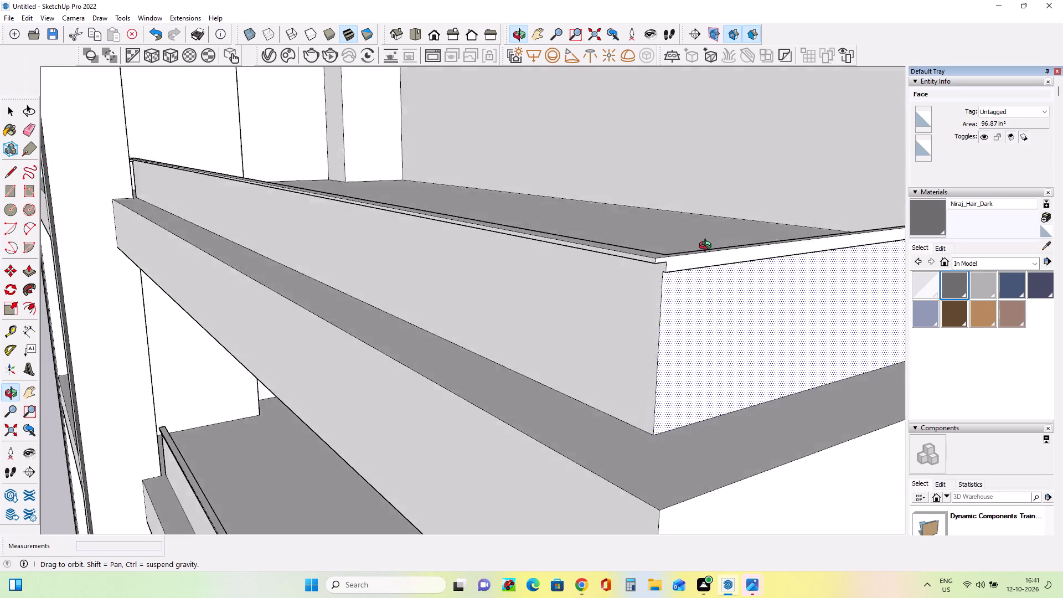
middle_drag(708, 247, 688, 177)
scroll(696, 276, up, 2)
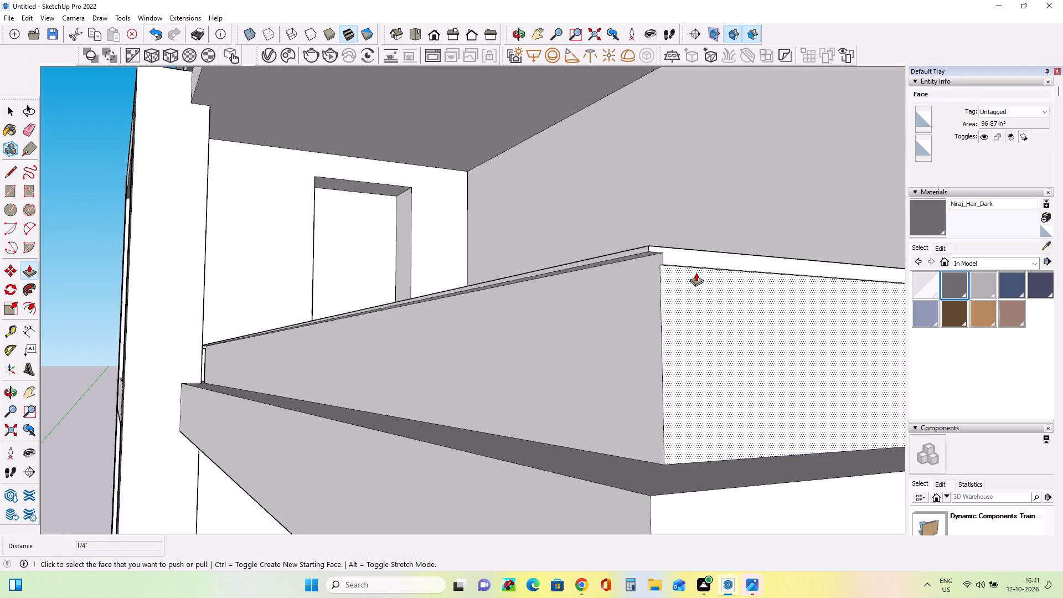
scroll(696, 272, up, 13)
click(669, 259)
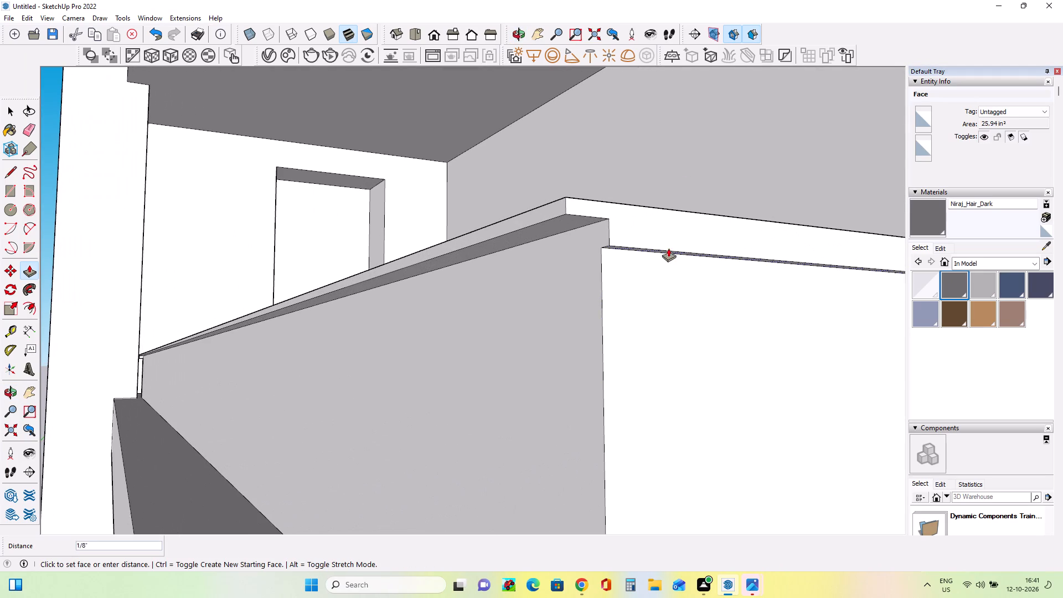
click(584, 216)
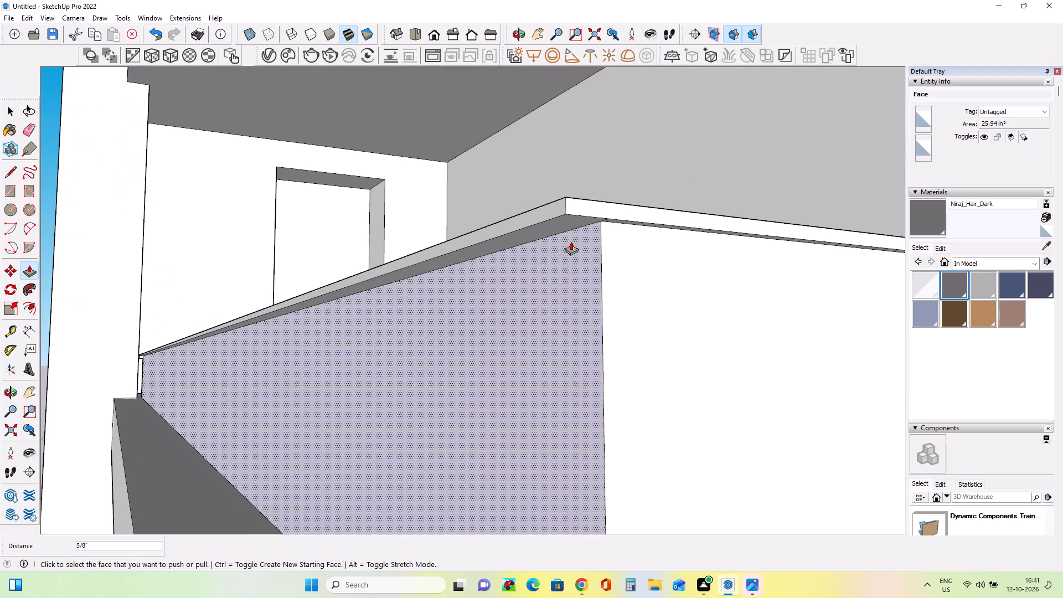
Lower the long coping's underside about 1/8" and bring the side coping's underside down to the same level.
scroll(542, 255, down, 3)
click(540, 237)
click(540, 241)
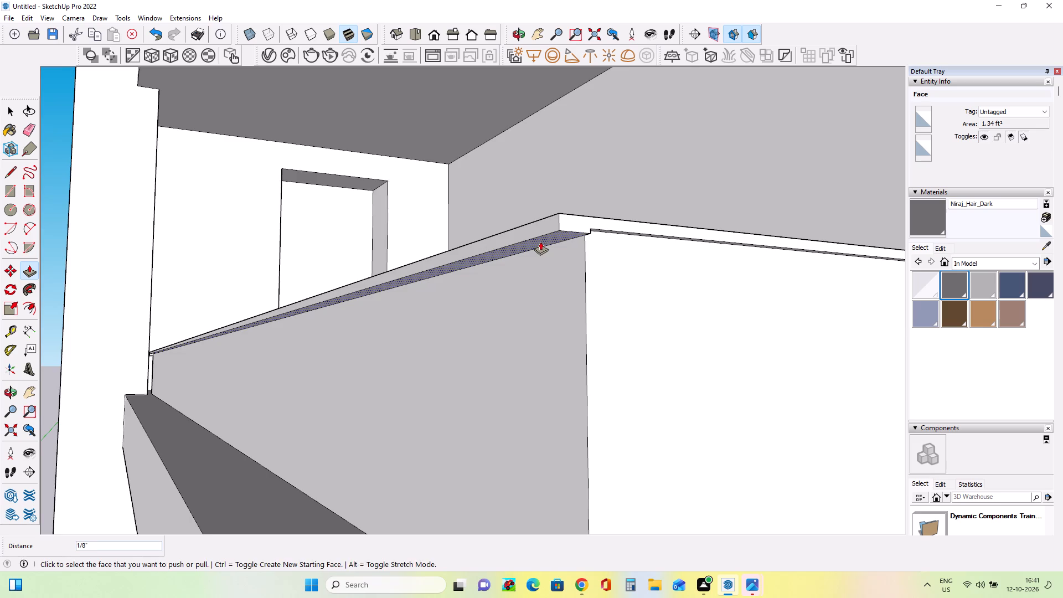
middle_drag(631, 232, 579, 259)
middle_drag(617, 223, 588, 143)
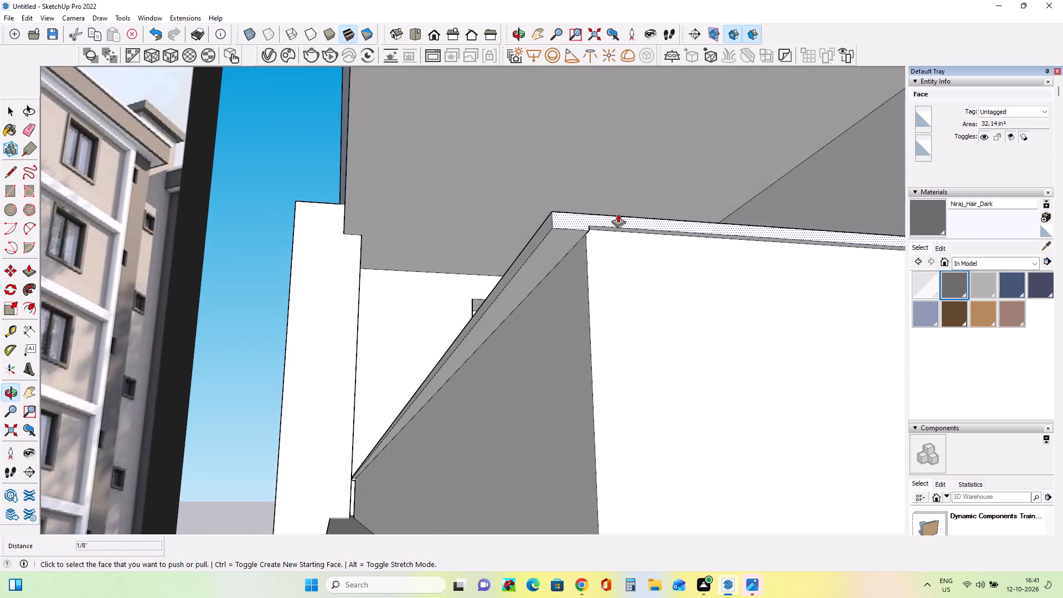
scroll(617, 221, up, 4)
click(609, 231)
click(569, 235)
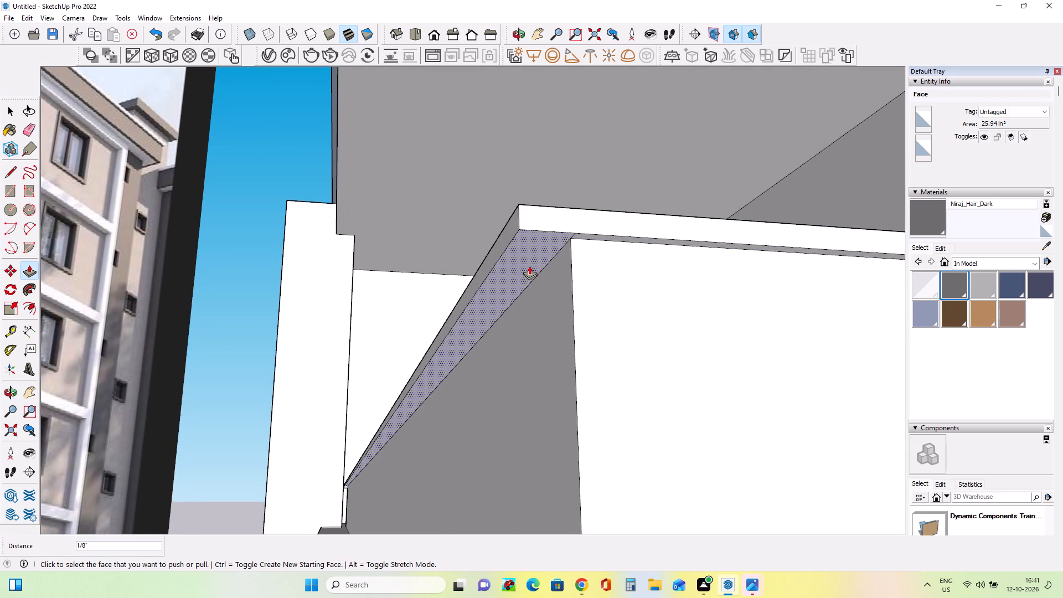
Examine the whole building from several angles and compare its balconies with the reference photo.
scroll(523, 269, down, 19)
scroll(526, 292, down, 7)
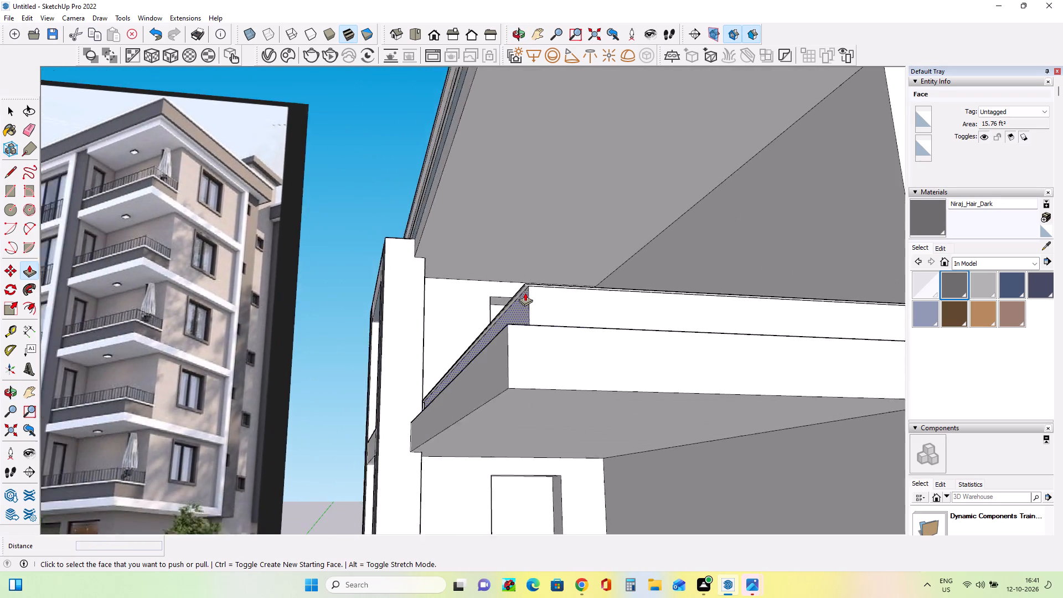
scroll(525, 292, down, 20)
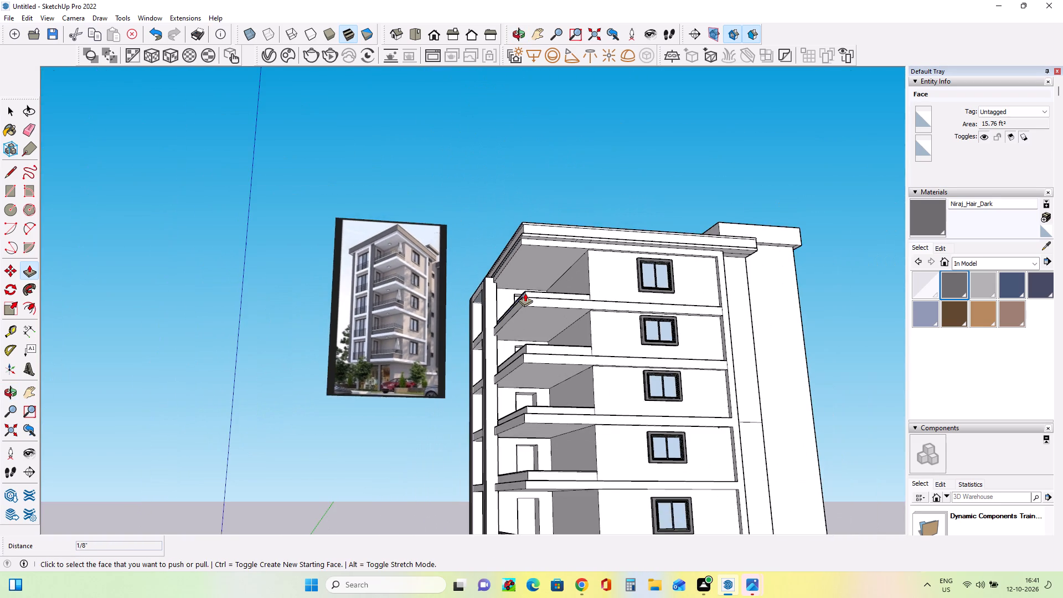
scroll(525, 293, down, 14)
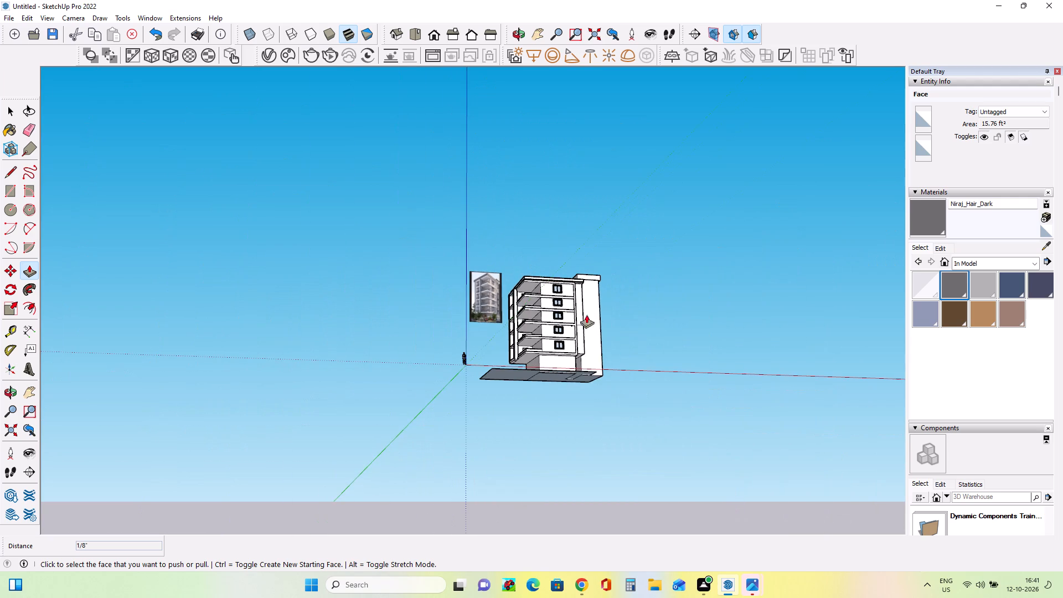
middle_drag(528, 292, 543, 359)
middle_drag(553, 394, 549, 252)
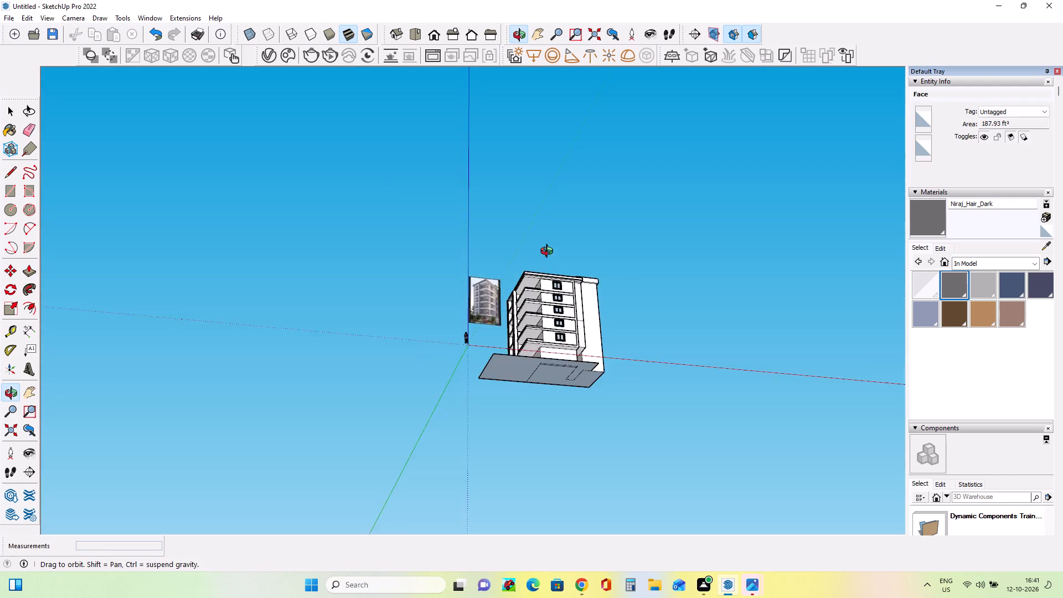
middle_drag(549, 252, 567, 457)
scroll(539, 297, up, 15)
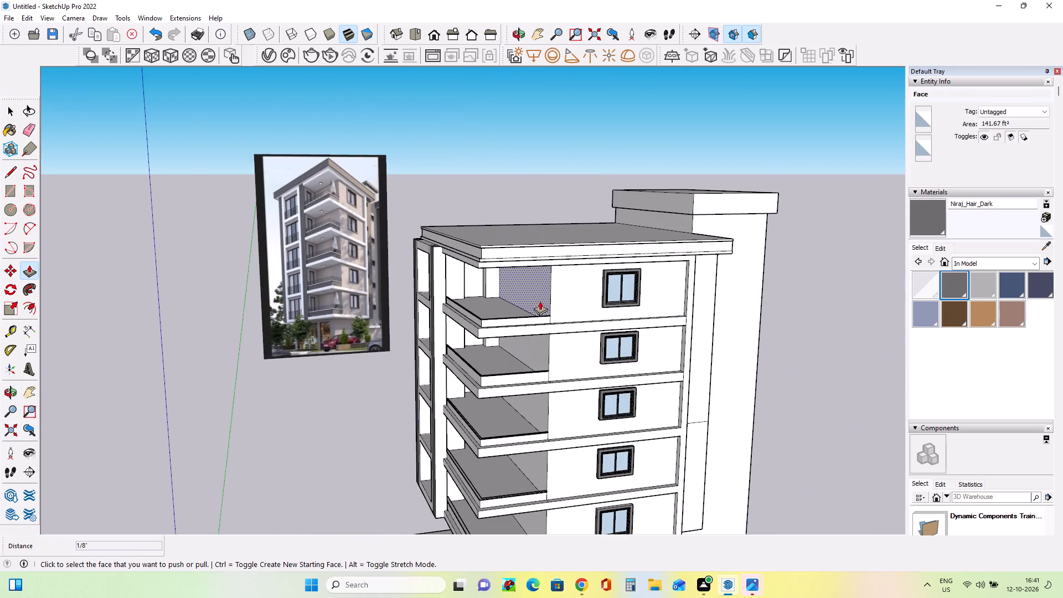
middle_drag(540, 301, 596, 300)
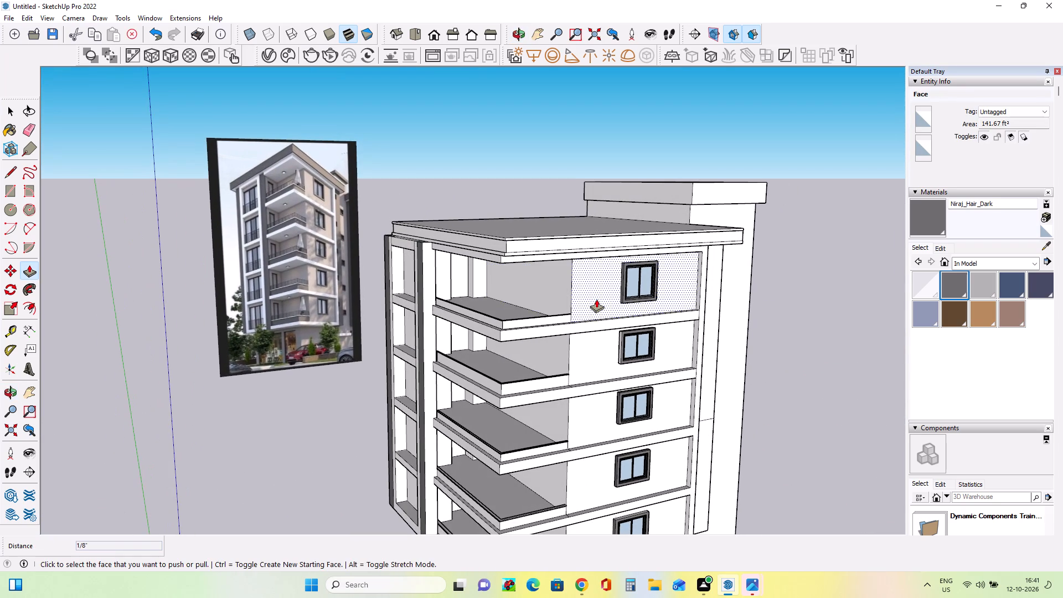
scroll(257, 260, up, 4)
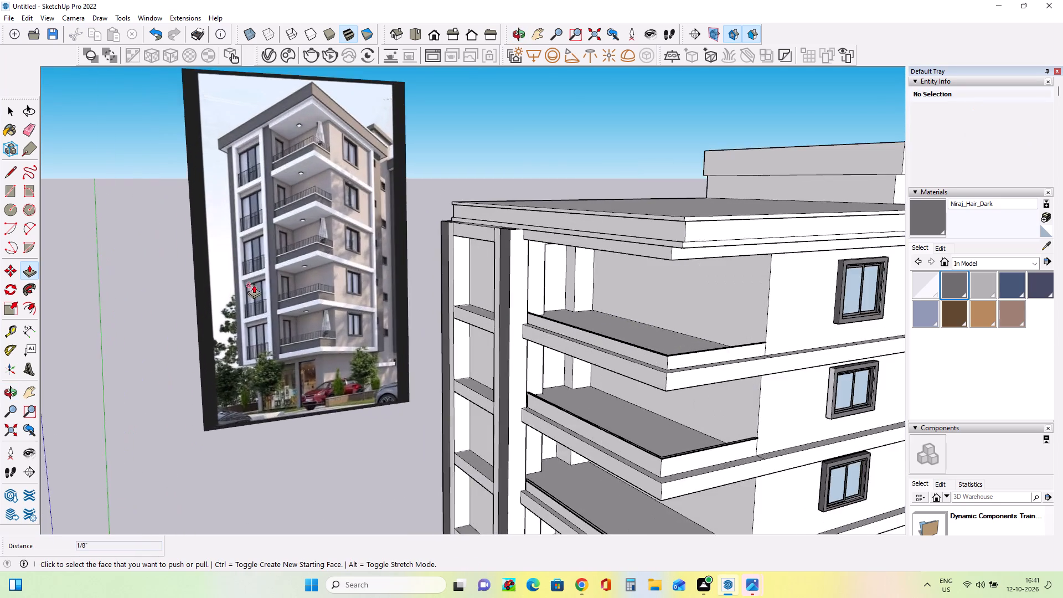
scroll(265, 292, up, 10)
scroll(278, 306, down, 14)
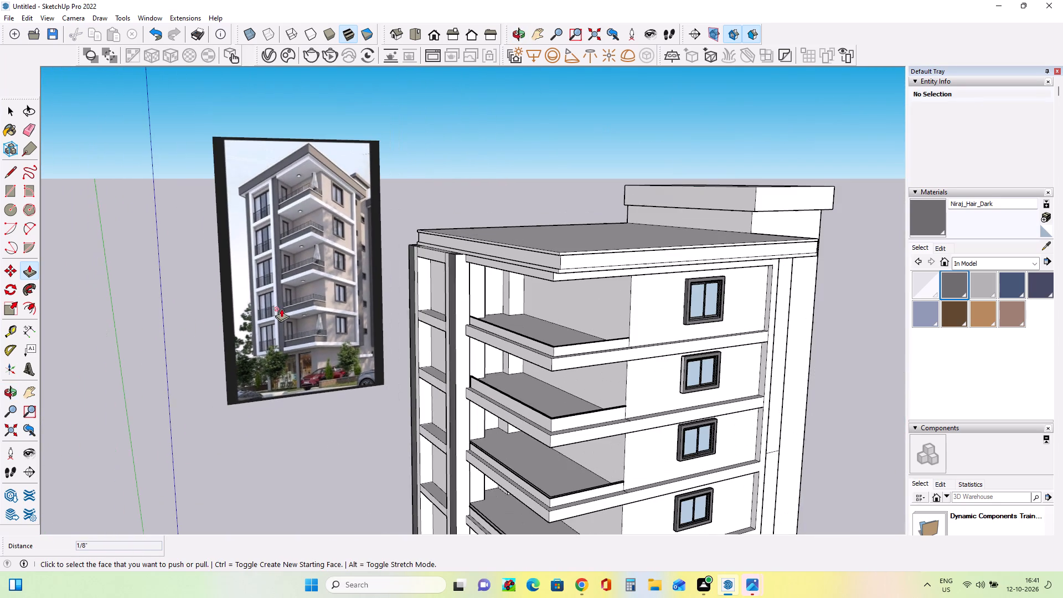
Paint the tall column between the window bays and the balconies with the Niraj_Hair_Dark material.
click(957, 287)
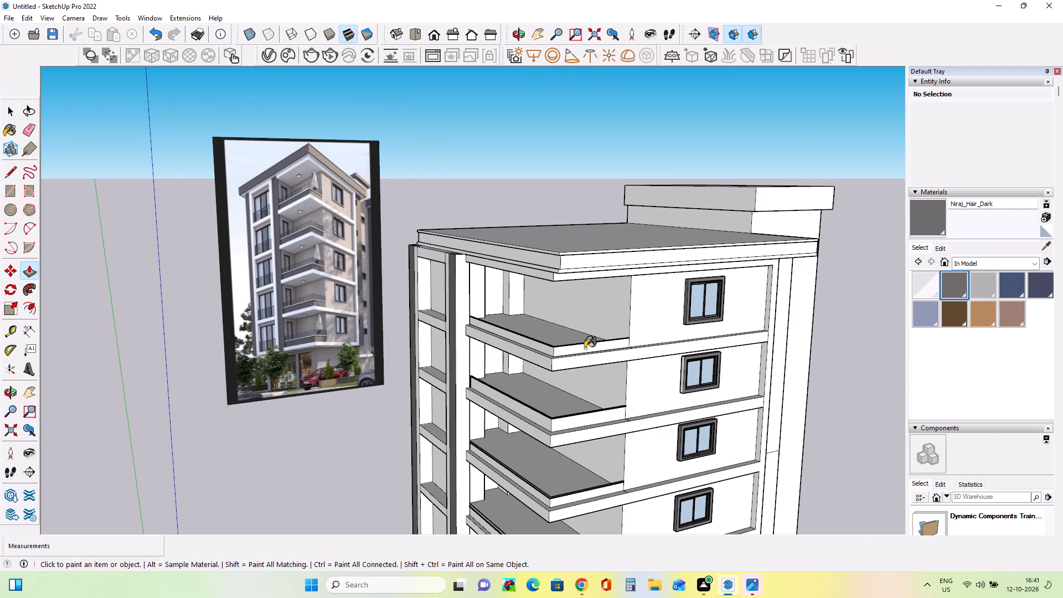
click(459, 363)
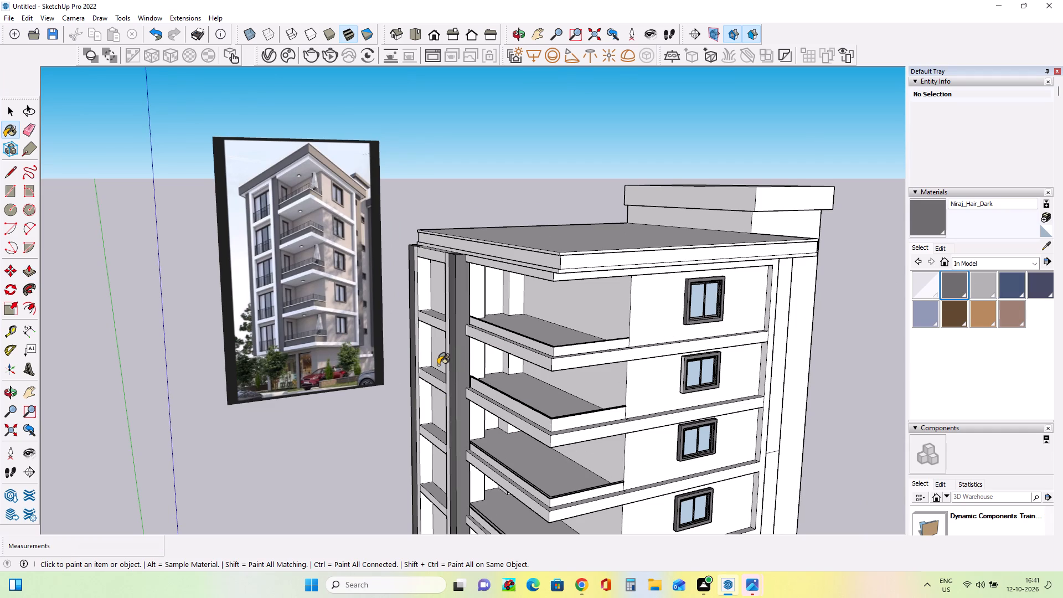
scroll(364, 373, up, 3)
scroll(367, 370, down, 5)
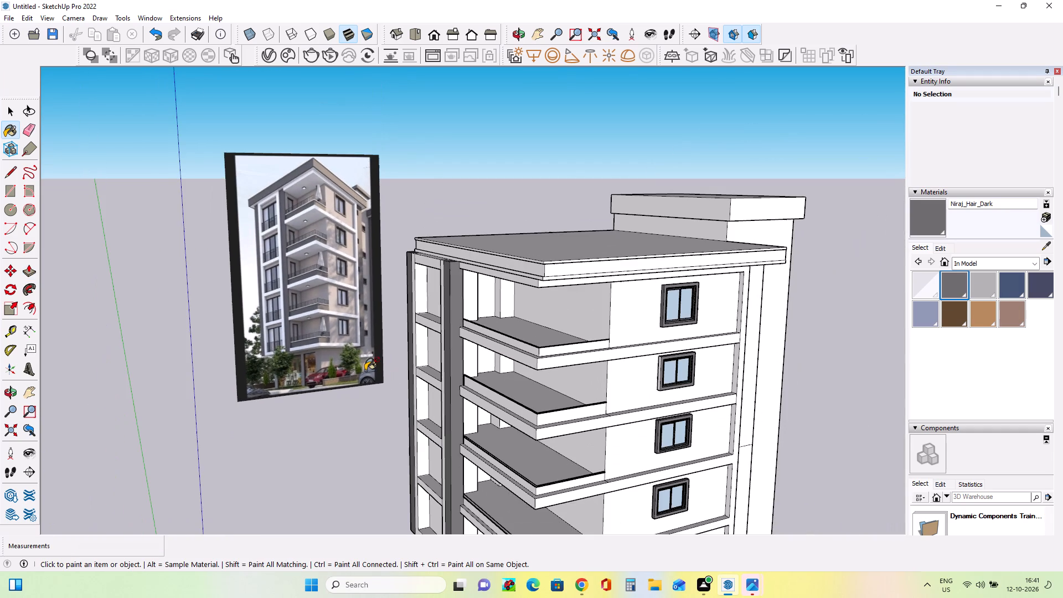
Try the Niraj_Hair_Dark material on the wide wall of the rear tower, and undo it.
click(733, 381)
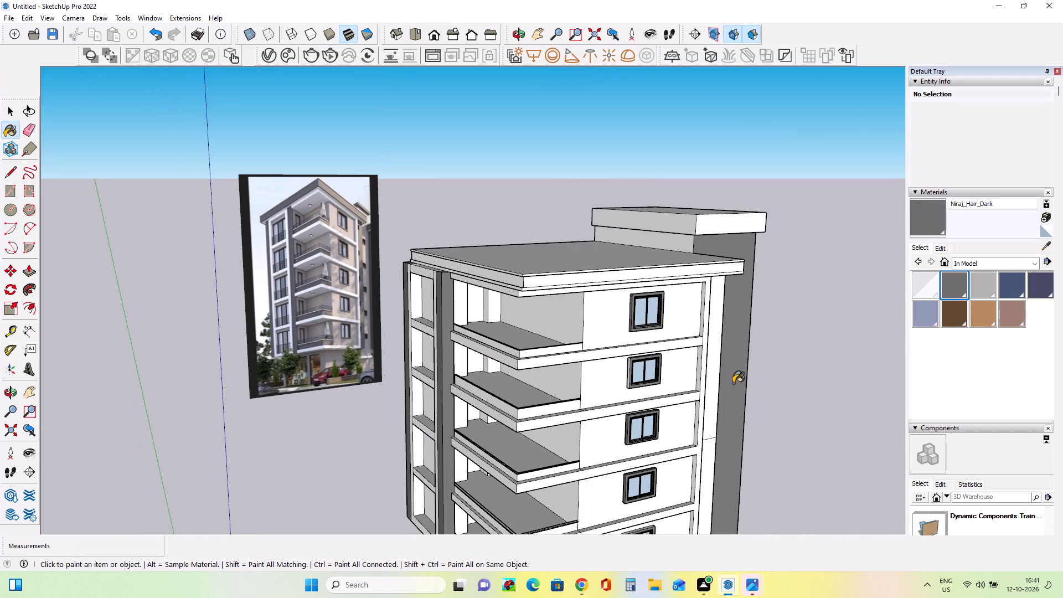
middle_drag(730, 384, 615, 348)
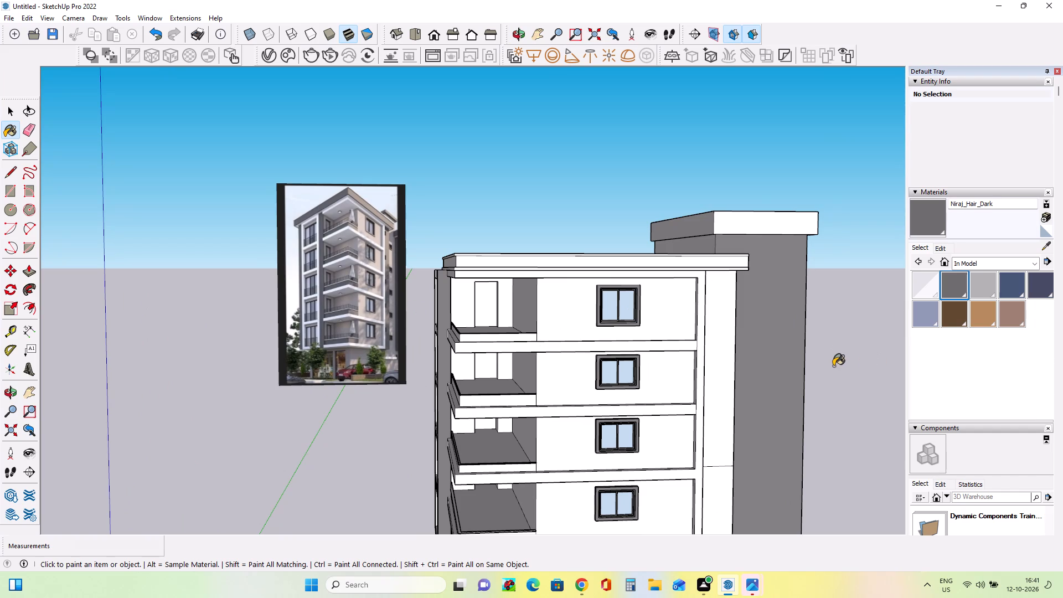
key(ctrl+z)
Paint both sections of the narrow vertical strip beside the window wall with Niraj_Hair_Dark and erase the edge dividing them.
click(721, 367)
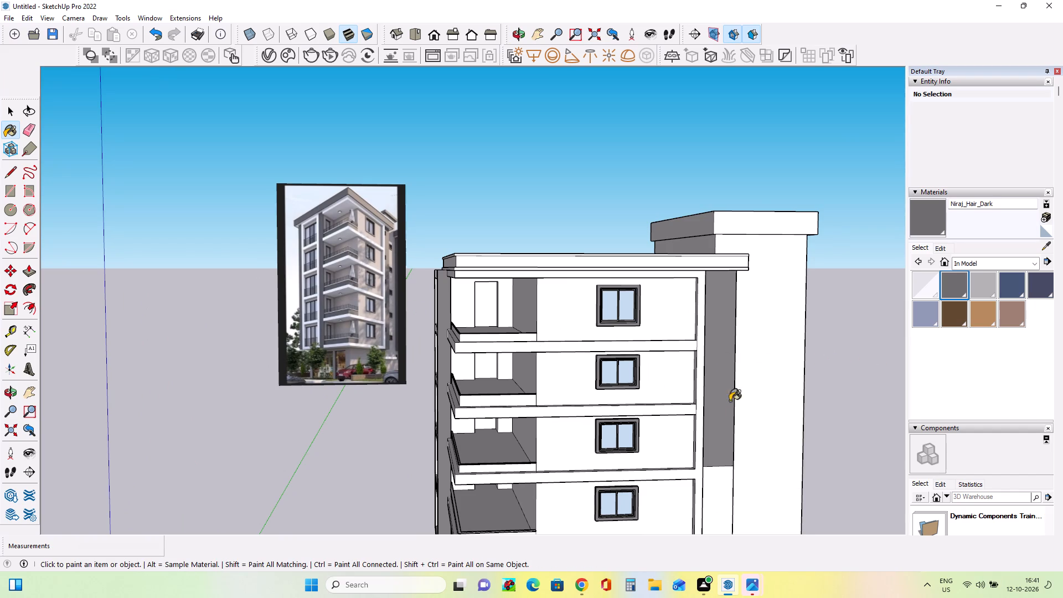
click(711, 493)
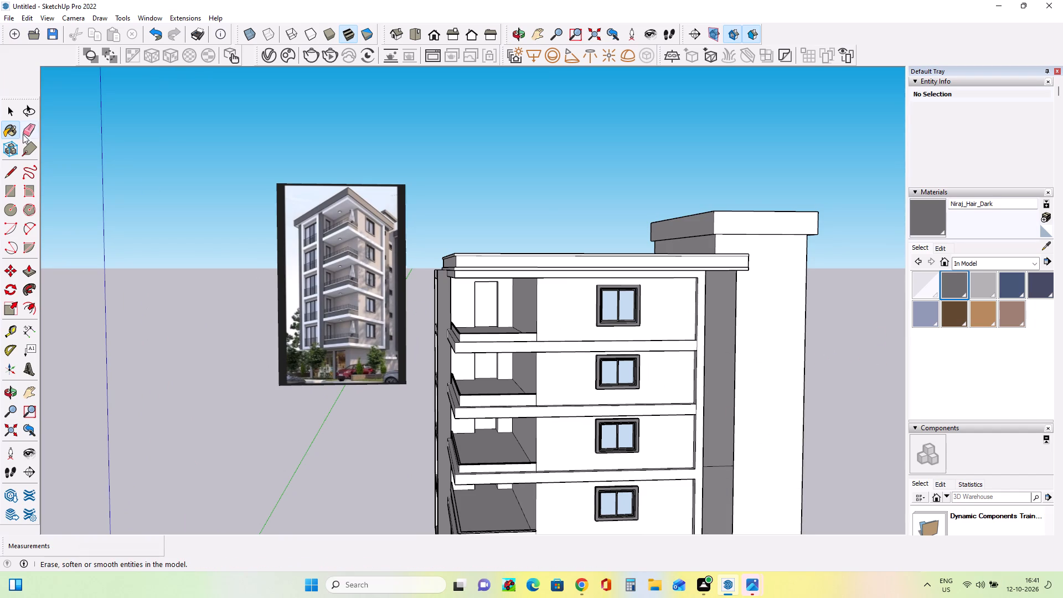
click(26, 131)
click(716, 467)
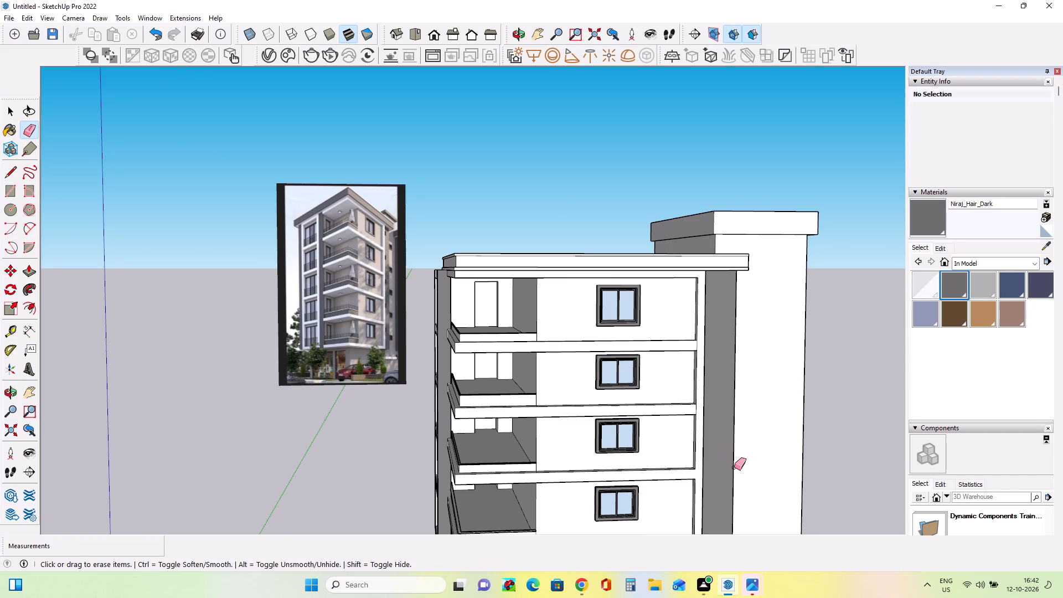
Paint the roof slab's fascia on both street-facing sides with Niraj_Hair_Dark, matching the reference photo.
middle_drag(650, 422, 699, 454)
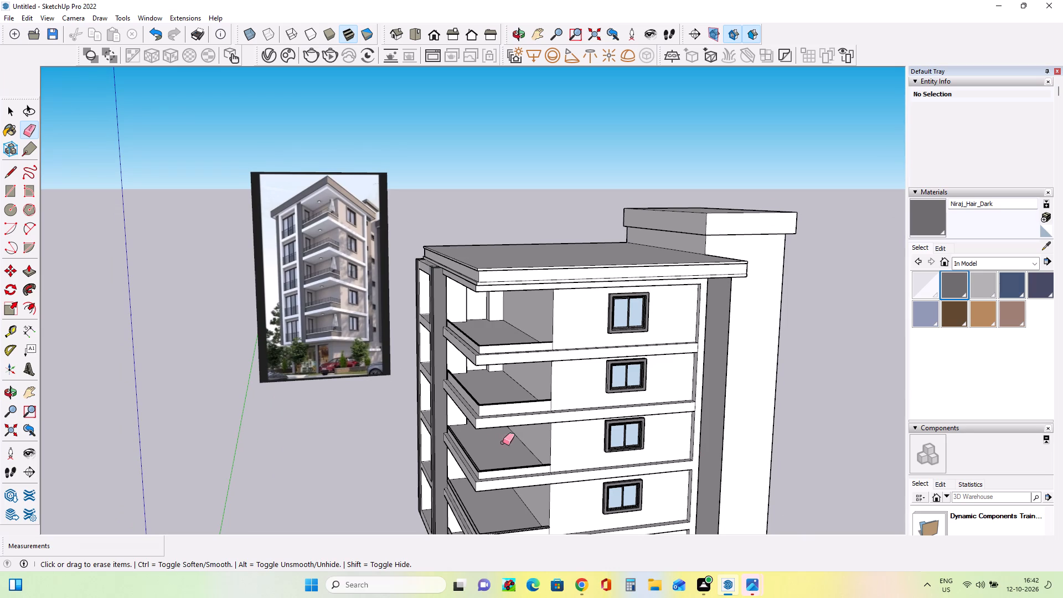
middle_drag(453, 417, 497, 416)
scroll(317, 282, up, 4)
scroll(492, 332, down, 4)
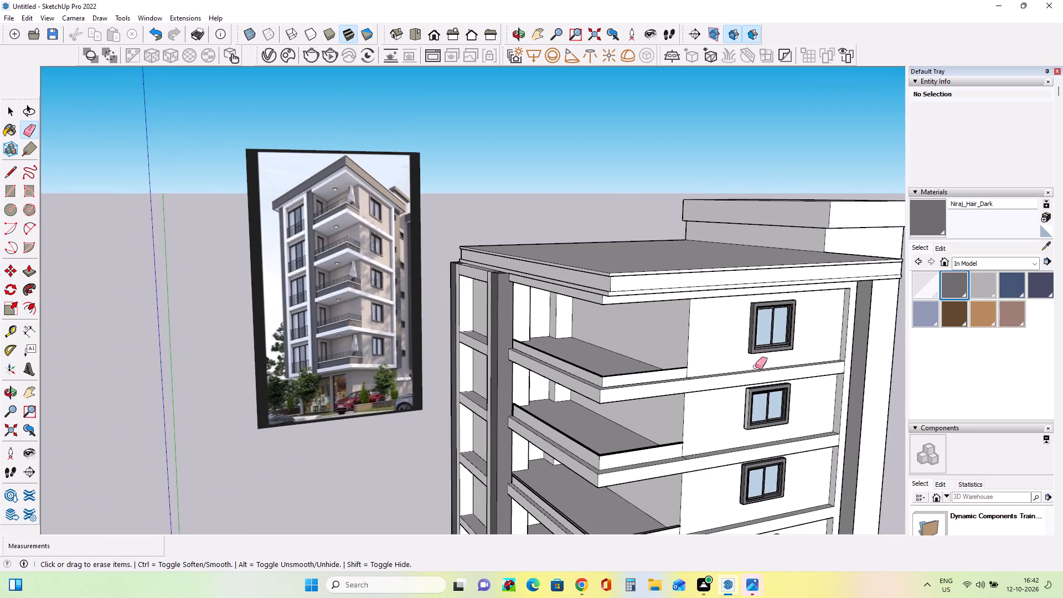
click(965, 287)
scroll(647, 376, up, 2)
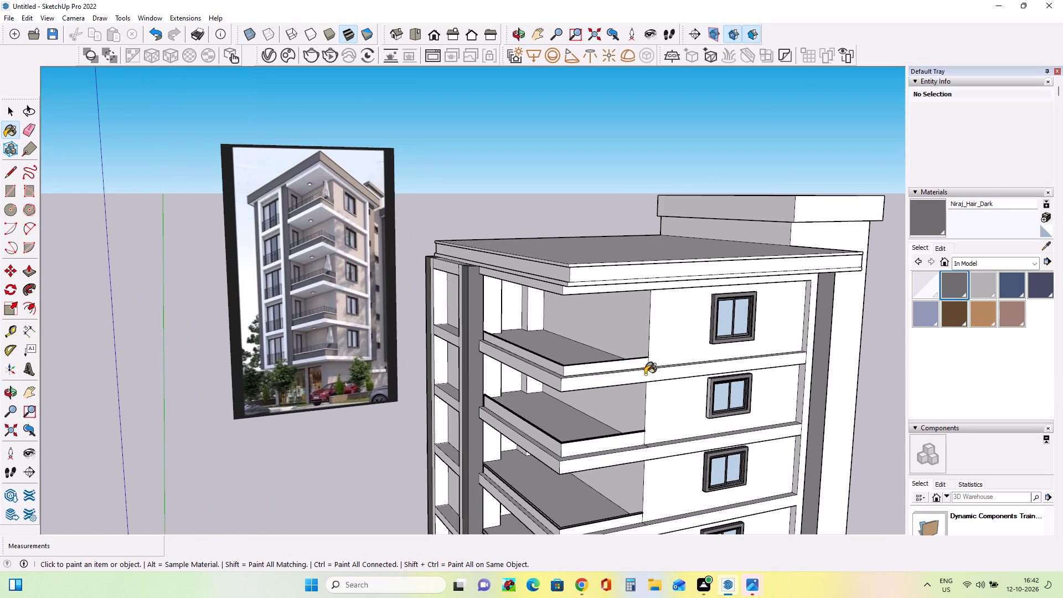
click(597, 272)
scroll(317, 183, up, 4)
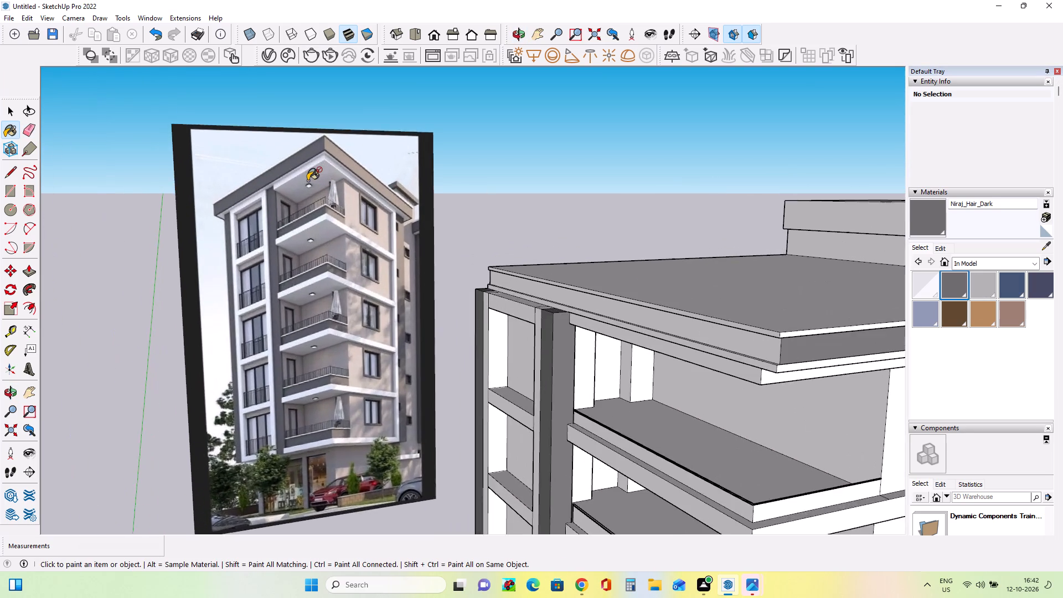
scroll(318, 177, up, 7)
scroll(318, 177, down, 9)
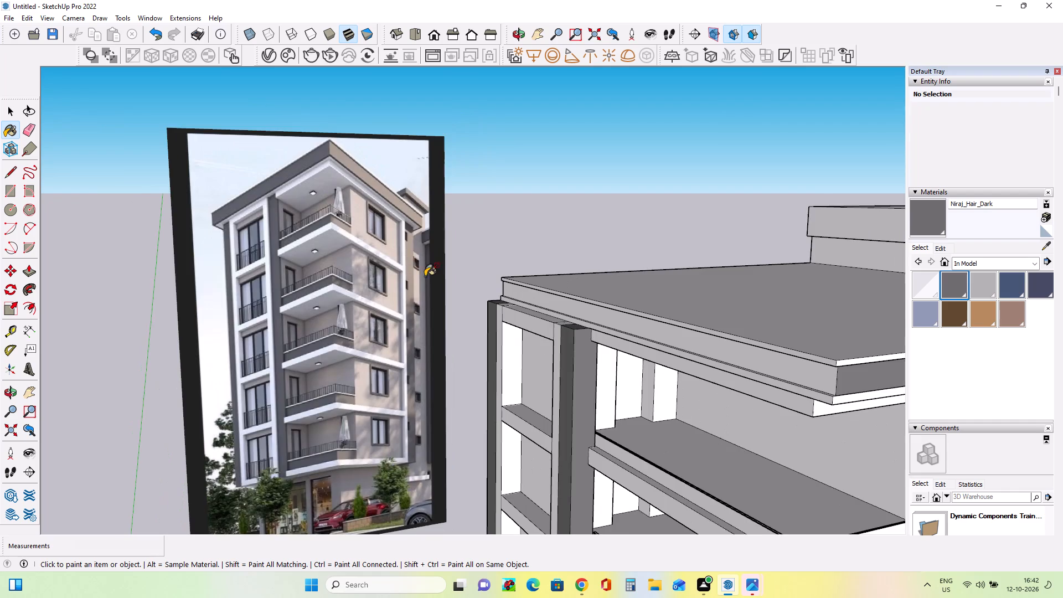
scroll(426, 276, down, 3)
click(607, 322)
Paint the front and side outer parapet faces of the two highest balconies with Niraj_Hair_Dark.
middle_drag(664, 394, 660, 371)
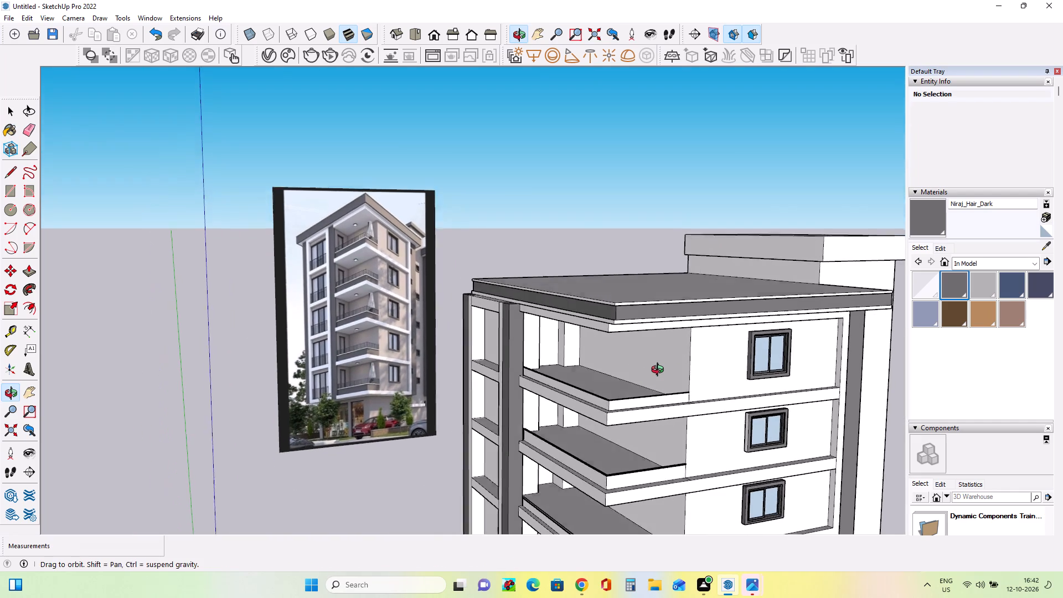
middle_drag(660, 371, 659, 365)
scroll(575, 436, up, 3)
middle_drag(575, 436, 618, 386)
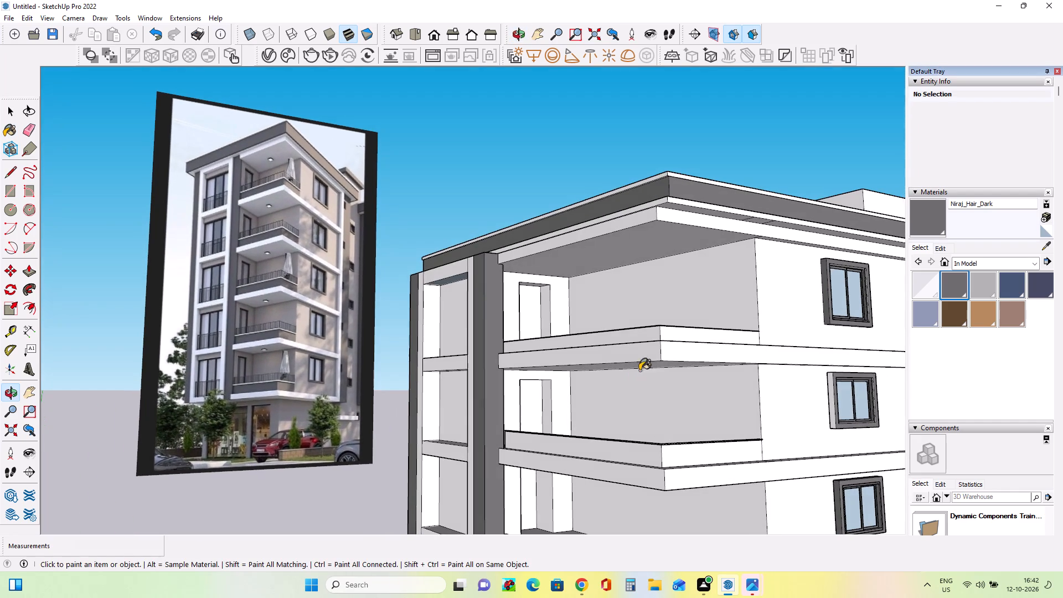
click(683, 331)
click(639, 332)
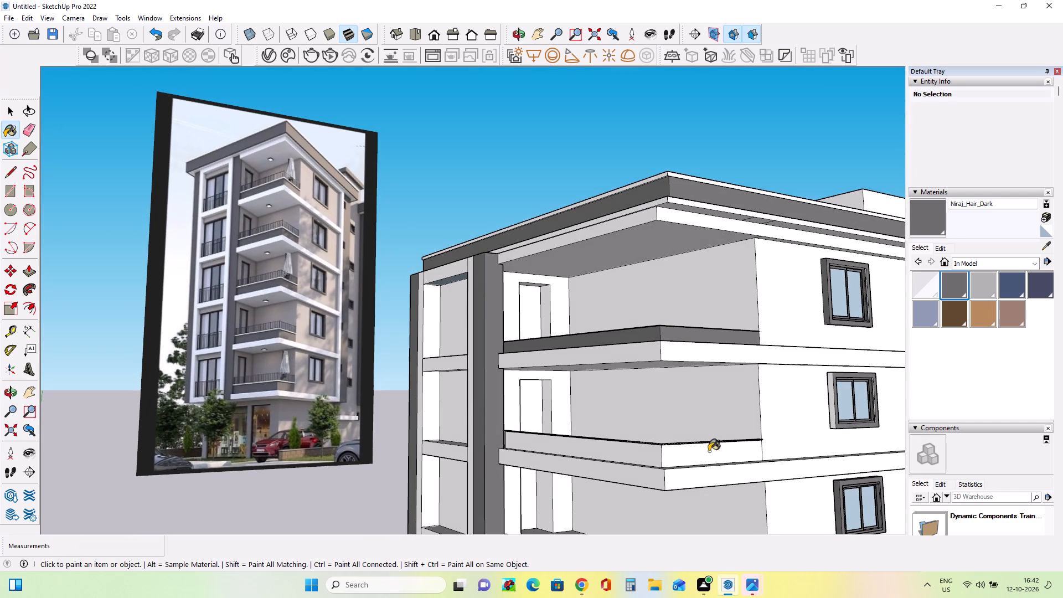
click(709, 451)
click(646, 458)
Push/Pull the top face of the highest balcony's coping upward about 15/16".
scroll(260, 312, up, 9)
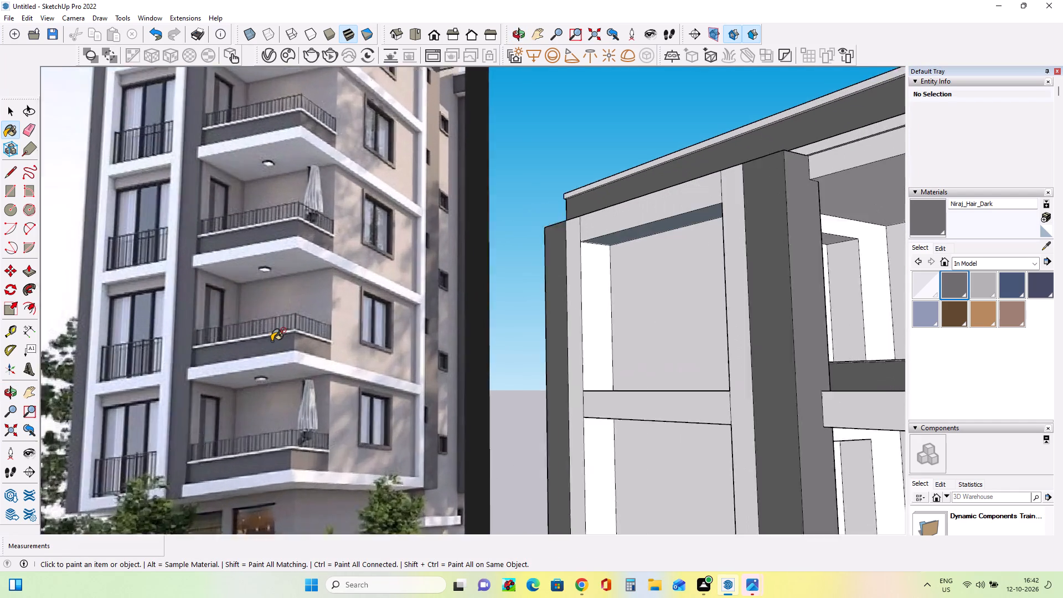
scroll(273, 341, up, 2)
scroll(275, 341, down, 13)
middle_drag(802, 436, 783, 458)
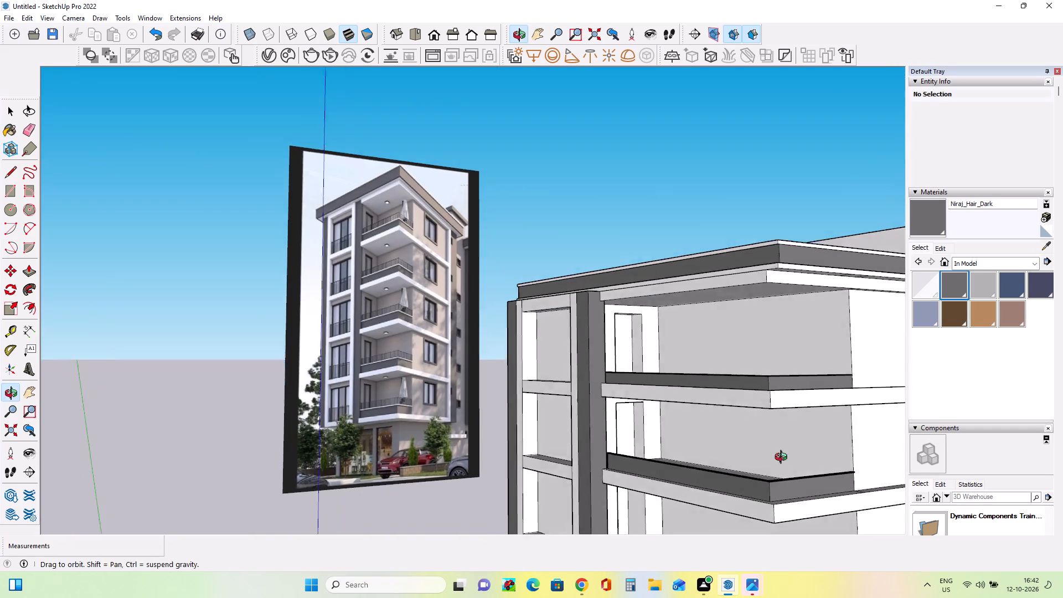
middle_drag(783, 458, 773, 464)
scroll(772, 388, up, 5)
scroll(762, 402, down, 1)
scroll(762, 402, up, 16)
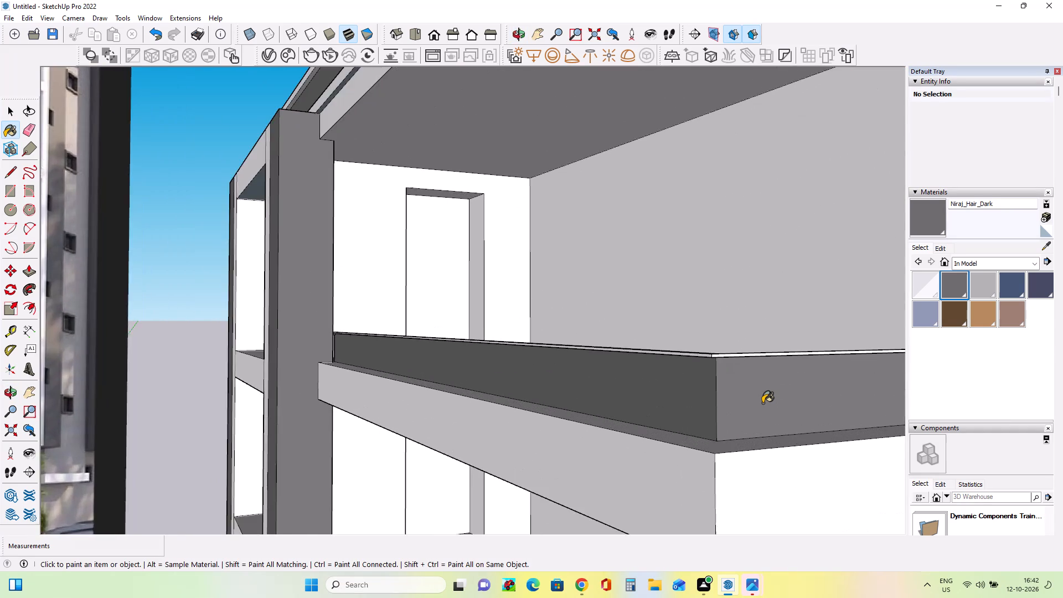
middle_drag(764, 407, 803, 523)
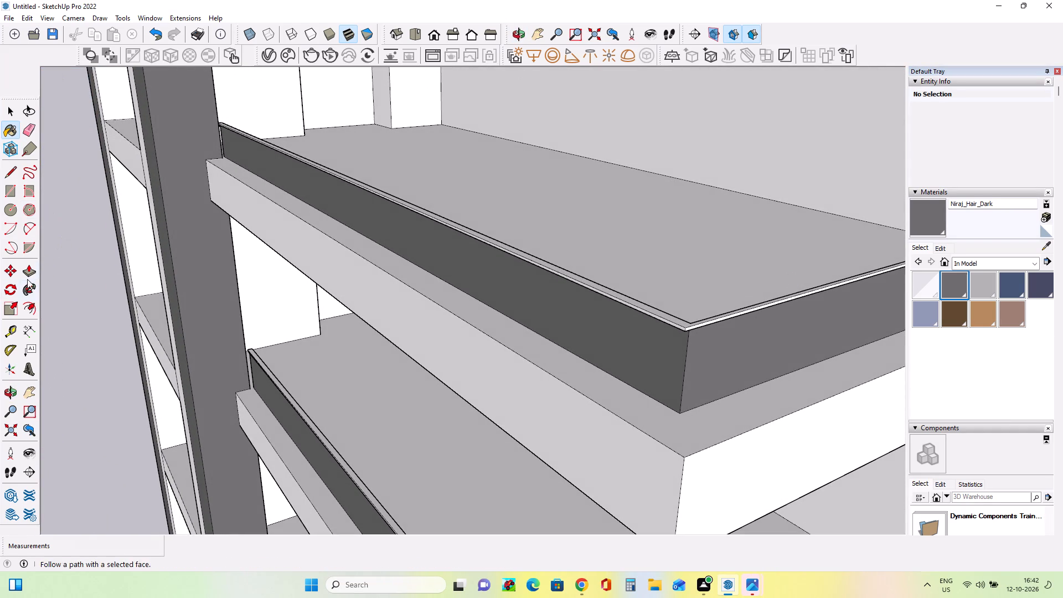
click(28, 274)
click(667, 317)
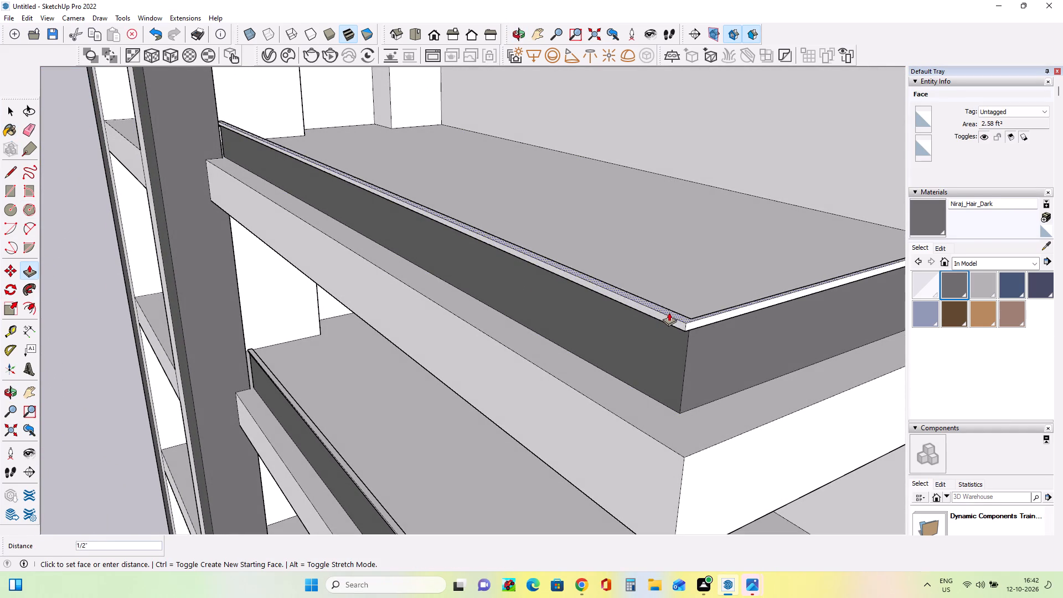
click(669, 310)
Examine the painted balconies and copings across the whole building against the reference photo.
middle_drag(634, 306, 584, 200)
scroll(584, 200, down, 9)
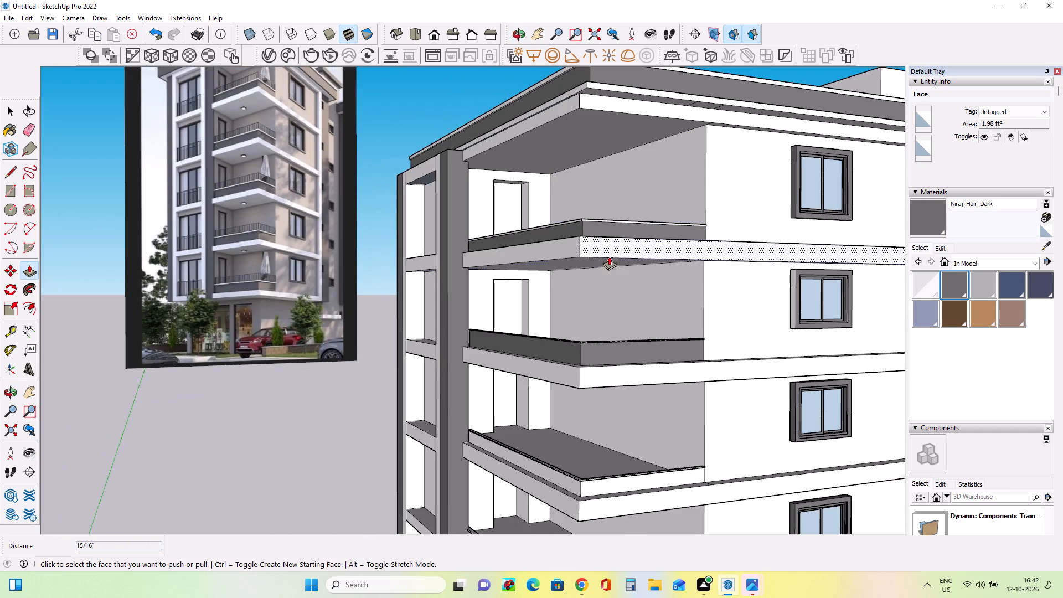
middle_drag(600, 359, 606, 387)
scroll(627, 364, down, 10)
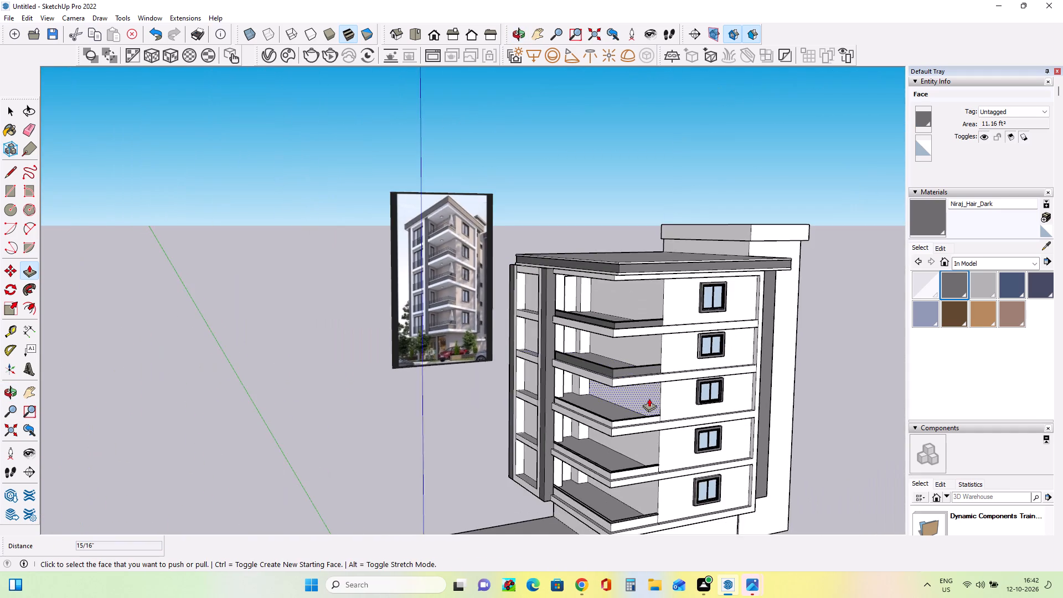
scroll(649, 398, down, 6)
click(27, 396)
drag(500, 394, 492, 376)
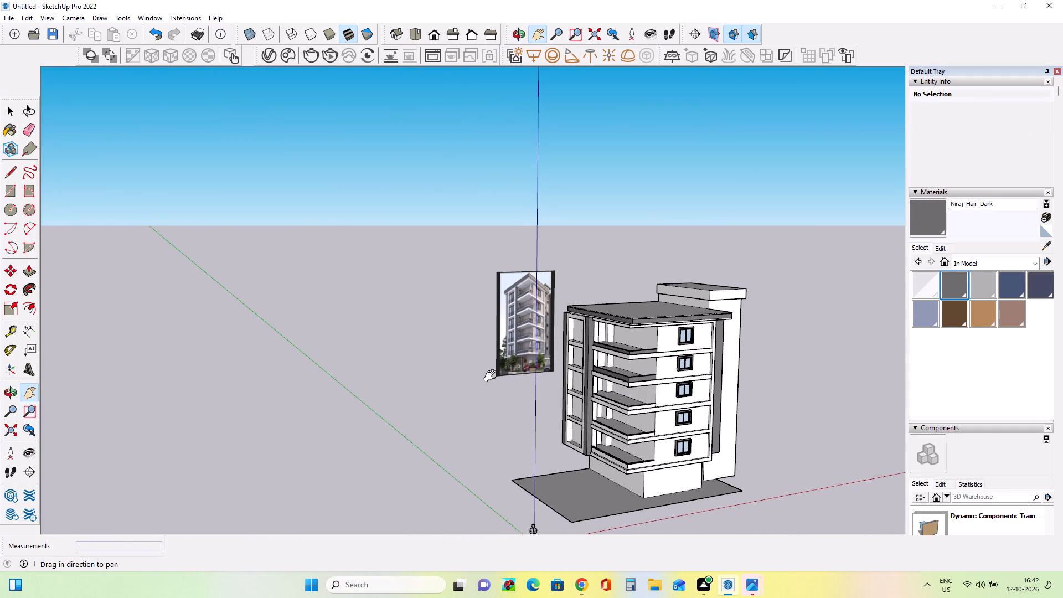
drag(492, 376, 468, 321)
scroll(601, 326, up, 9)
middle_drag(609, 340, 617, 353)
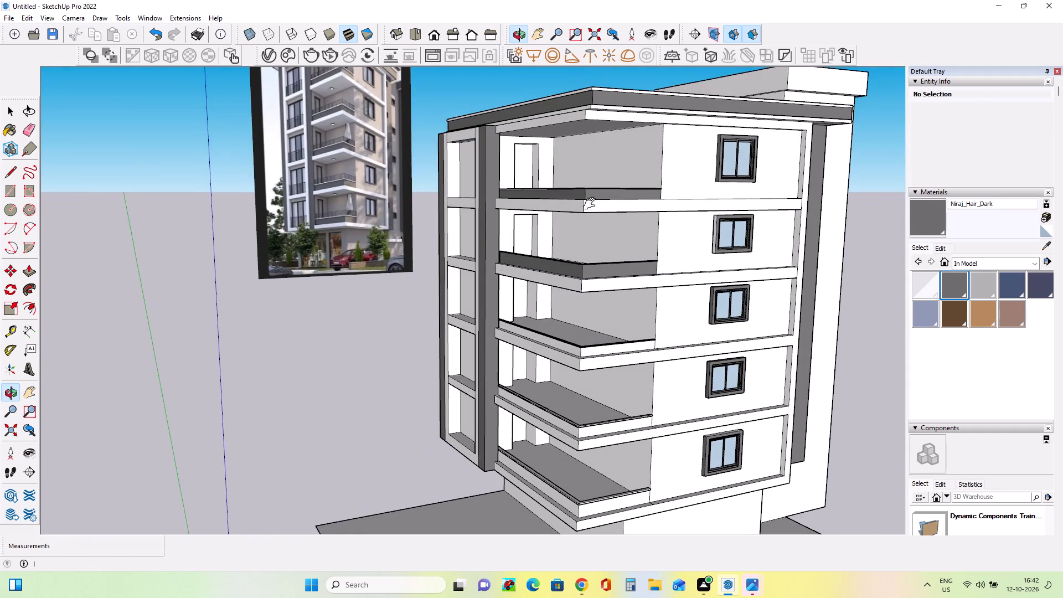
Push/Pull the top face of the highest balcony's coping upward about another 1 1/2".
scroll(592, 171, up, 8)
middle_drag(596, 189, 609, 233)
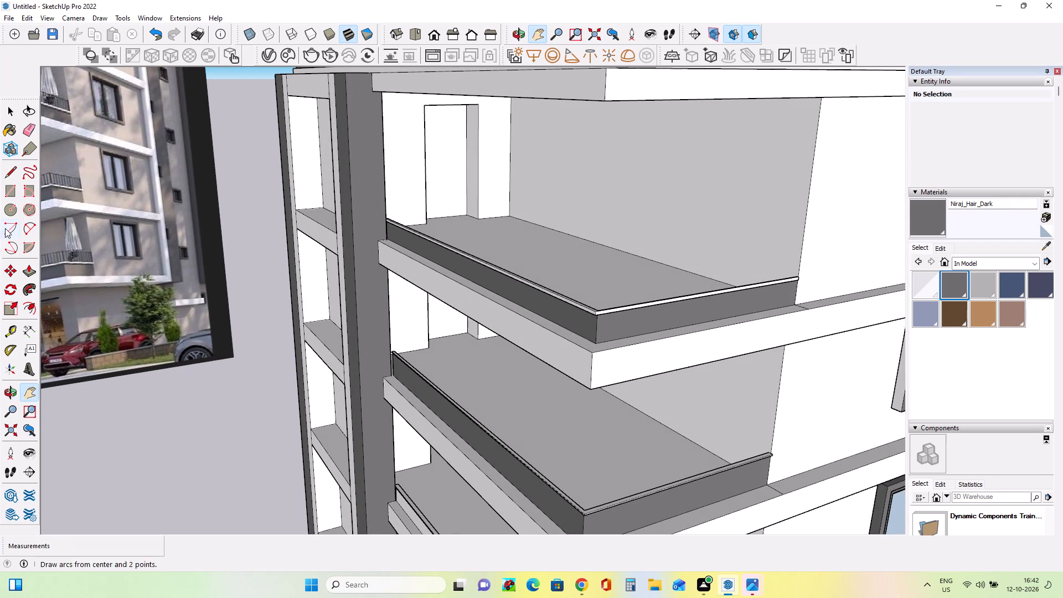
click(29, 279)
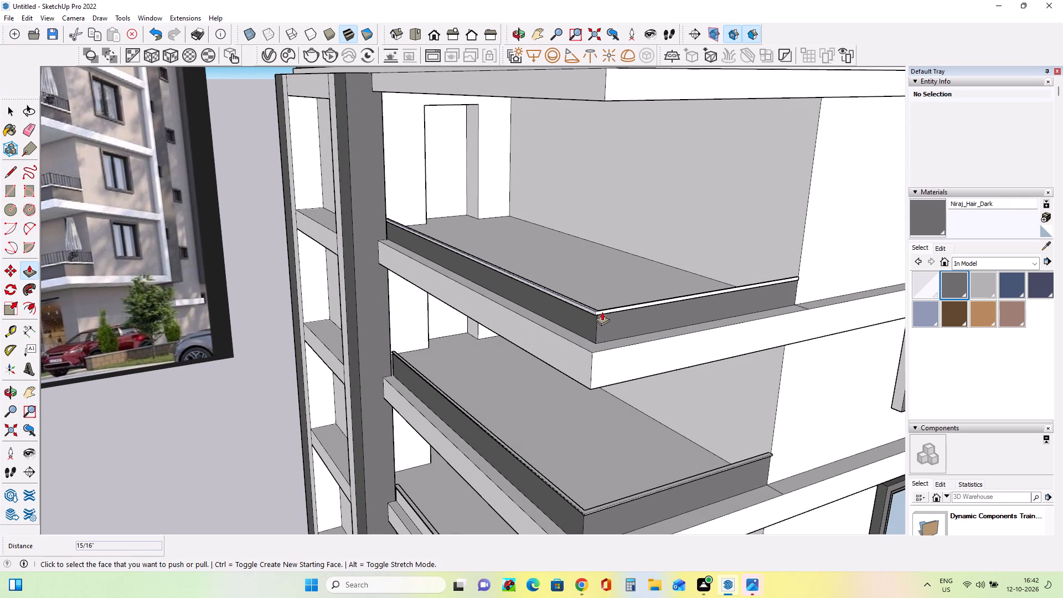
scroll(602, 307, up, 1)
middle_drag(602, 307, 611, 389)
scroll(580, 442, up, 5)
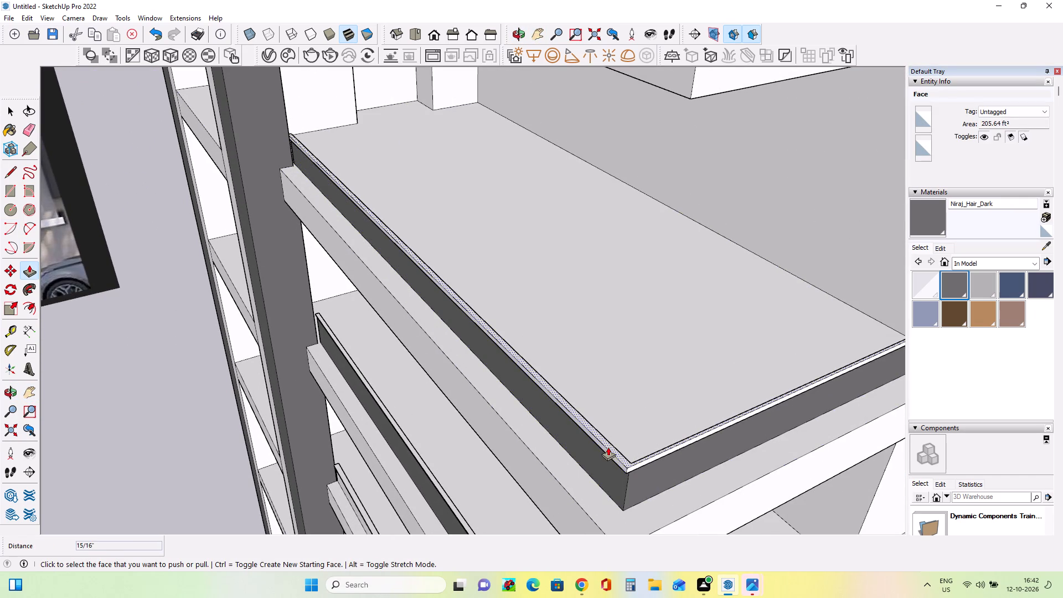
click(609, 446)
click(611, 440)
Push/Pull the top face of the second-highest balcony's coping upward about 2 1/2".
middle_drag(596, 443, 595, 414)
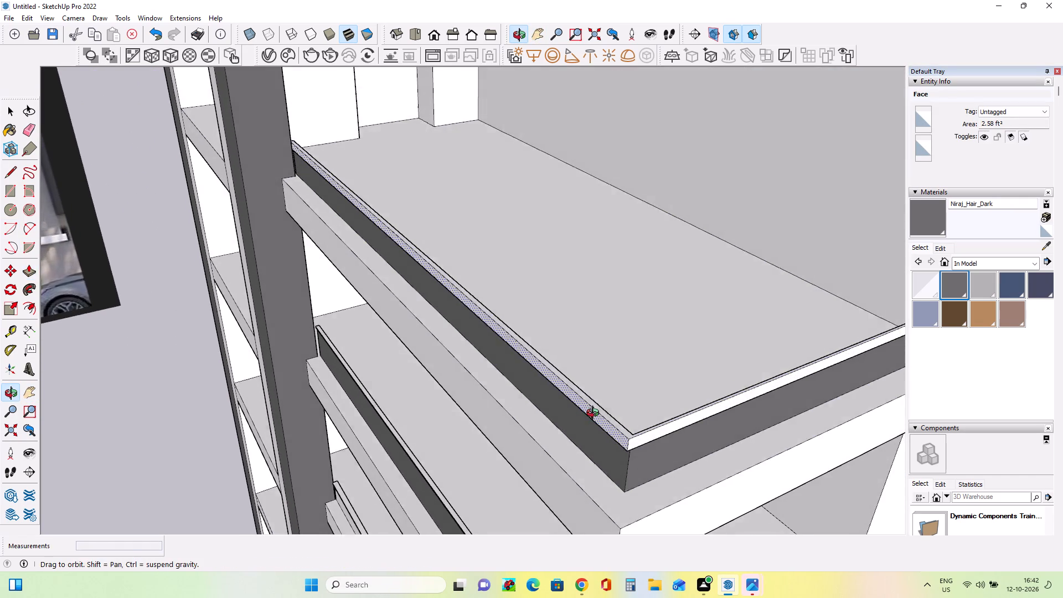
middle_drag(595, 414, 596, 411)
scroll(595, 406, down, 11)
scroll(572, 291, down, 5)
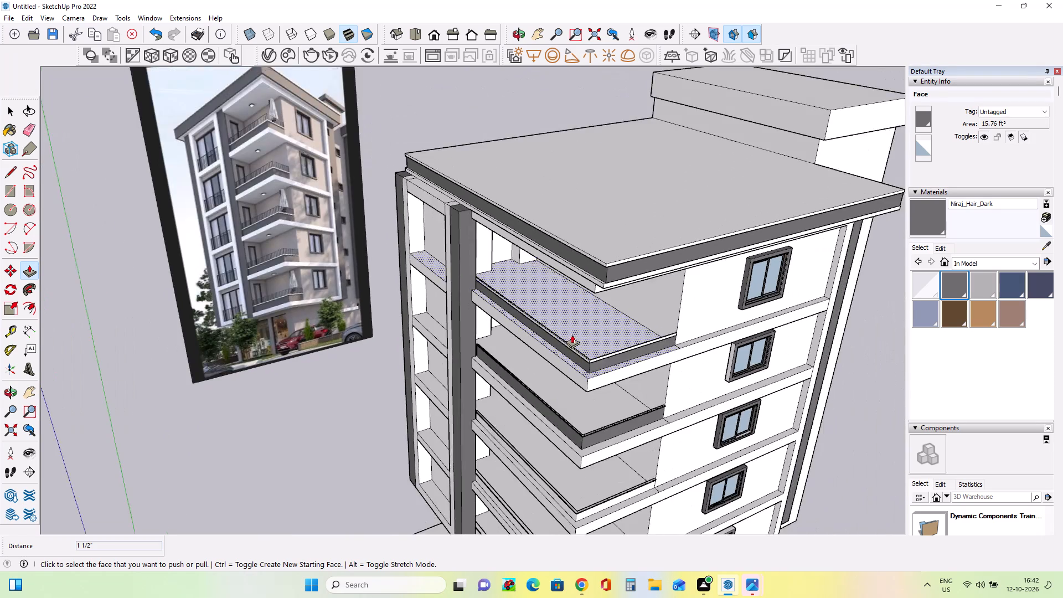
scroll(570, 421, up, 14)
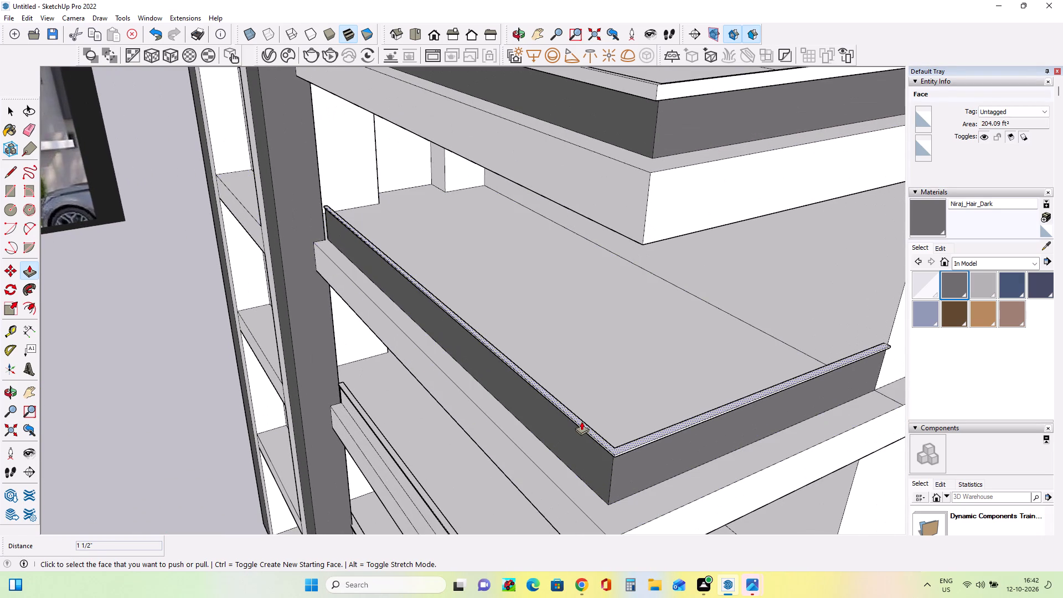
click(581, 421)
click(582, 413)
Paint the side and front outer parapet faces of the third-highest balcony with Niraj_Hair_Dark.
scroll(550, 407, down, 9)
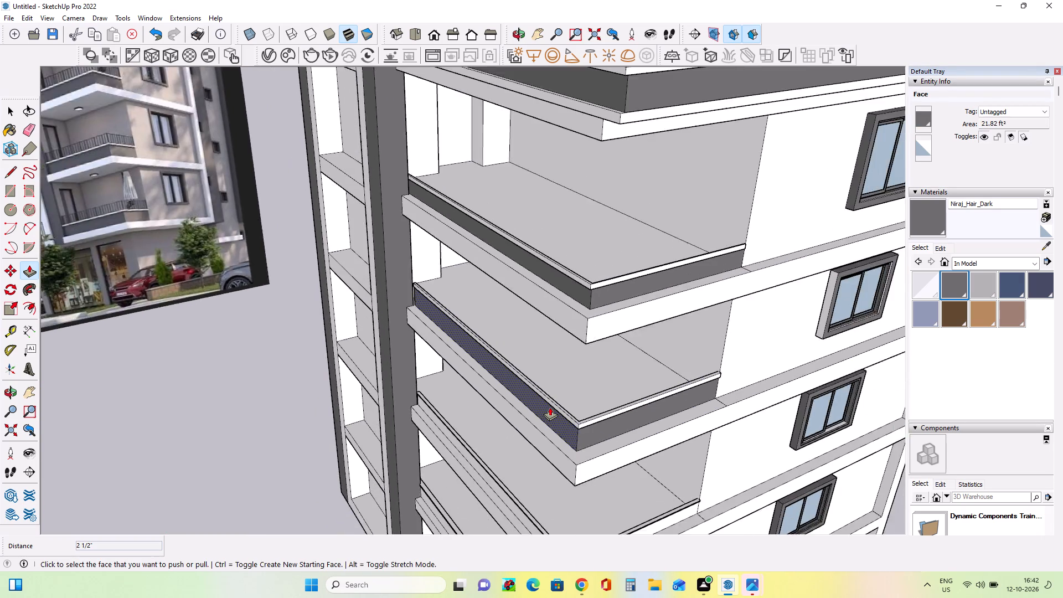
scroll(550, 407, down, 3)
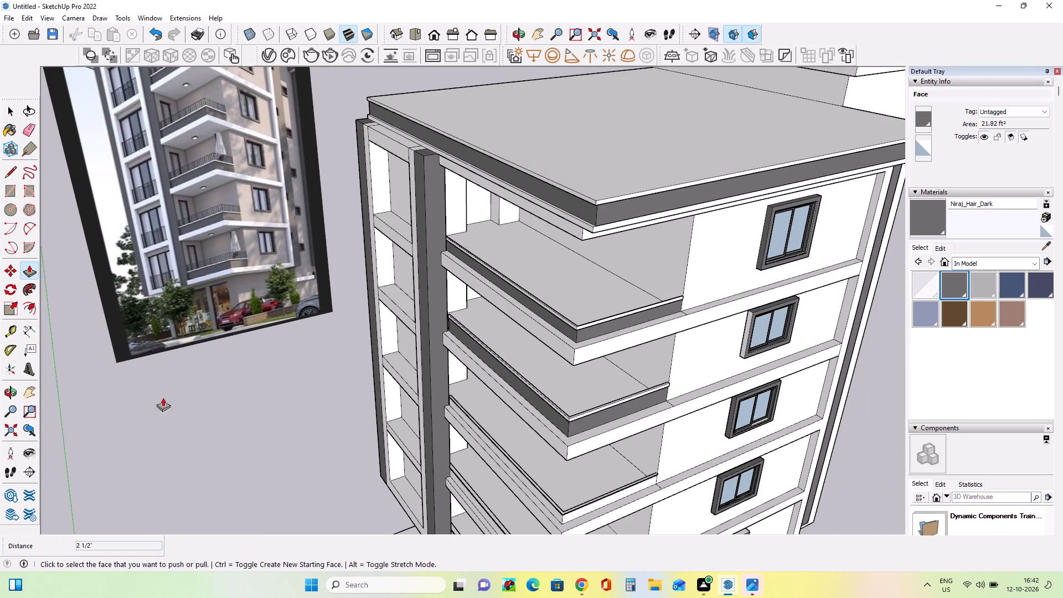
click(23, 390)
drag(625, 498, 606, 377)
scroll(502, 415, up, 8)
click(947, 293)
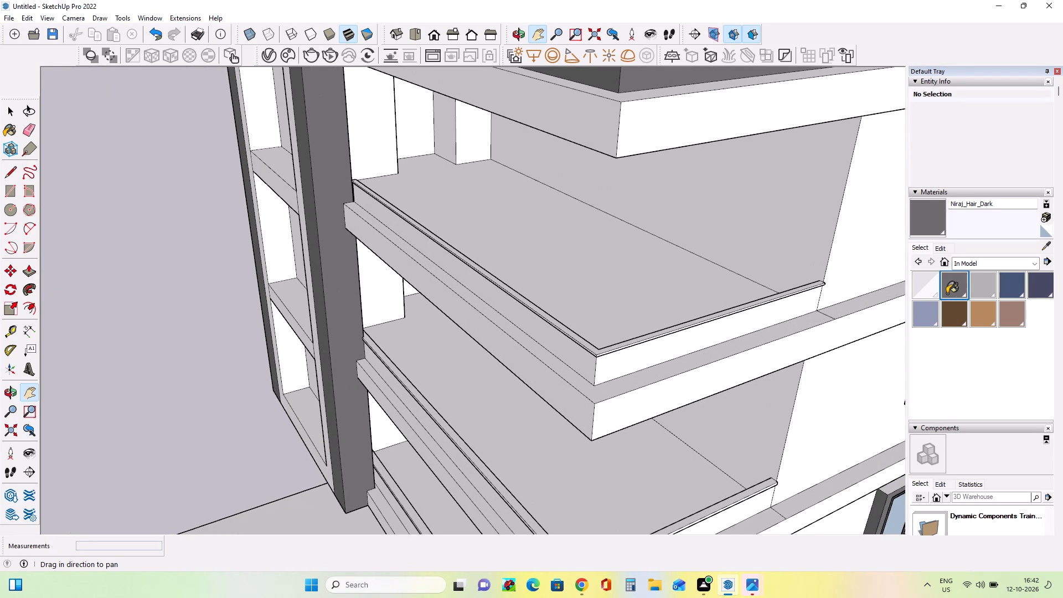
click(680, 350)
click(580, 364)
Push/Pull the top face of the third-highest balcony's coping upward about 2 5/16".
scroll(595, 363, up, 7)
click(29, 272)
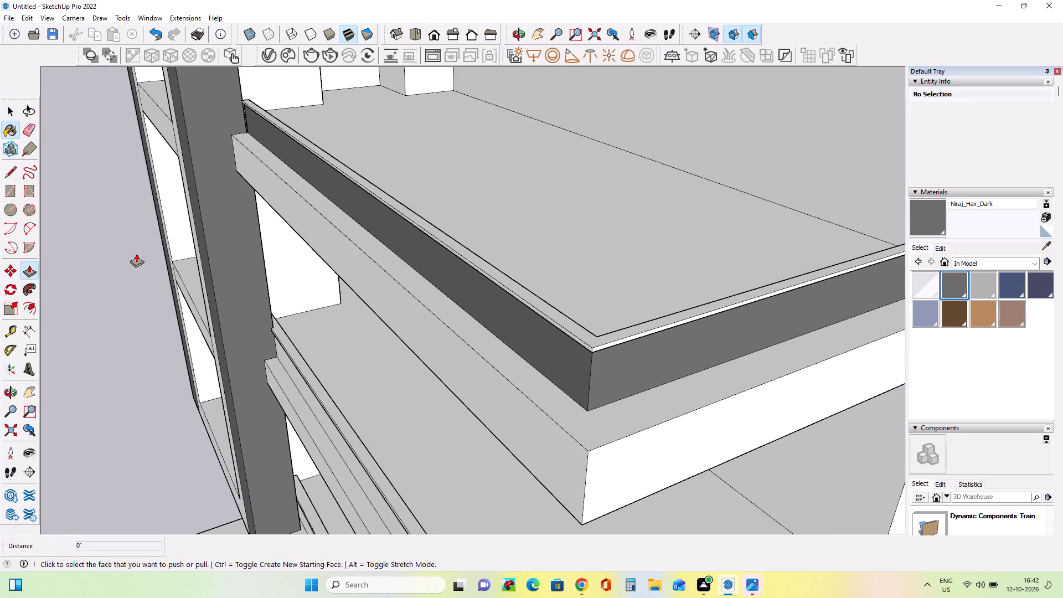
click(592, 339)
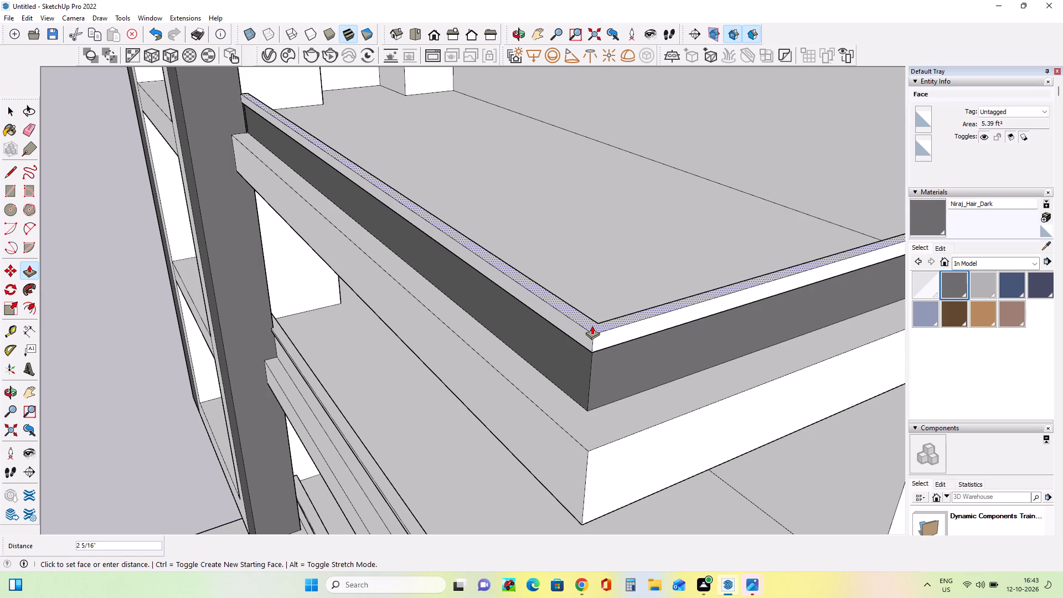
click(592, 326)
Push/Pull the top face of the fourth-highest balcony's coping upward about 2 15/16".
scroll(477, 378, down, 16)
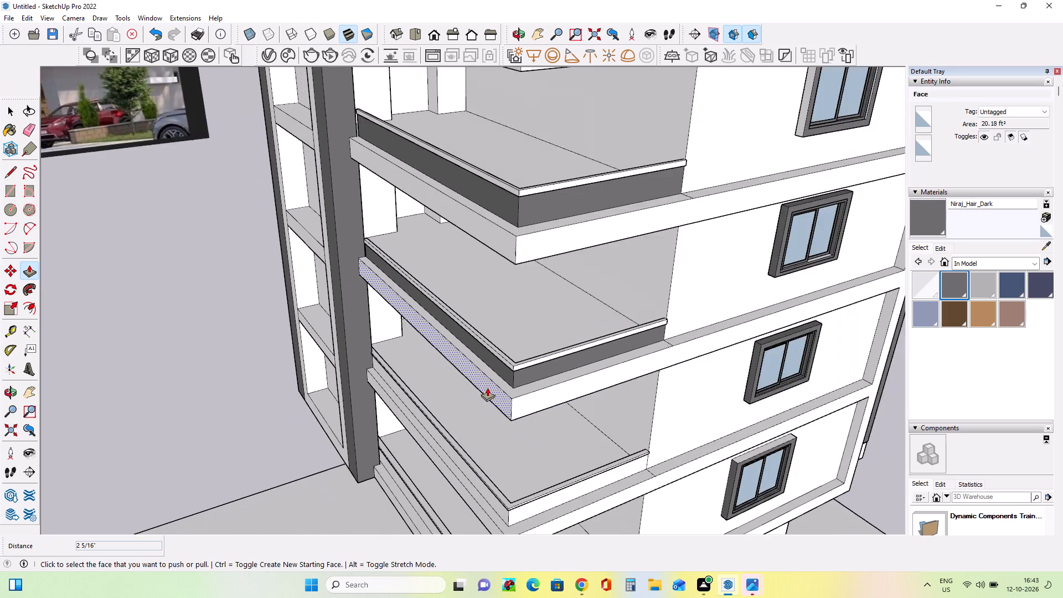
scroll(487, 388, down, 4)
scroll(496, 478, up, 20)
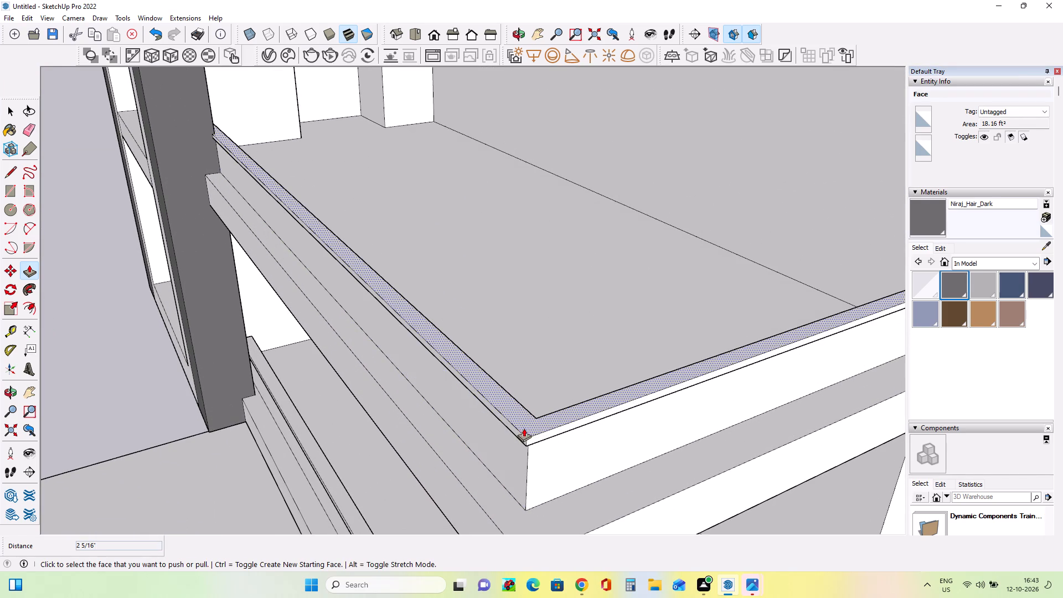
click(524, 428)
click(529, 411)
Paint the front and side outer parapet faces of the fourth-highest balcony with Niraj_Hair_Dark.
middle_drag(556, 467, 555, 459)
scroll(555, 459, down, 6)
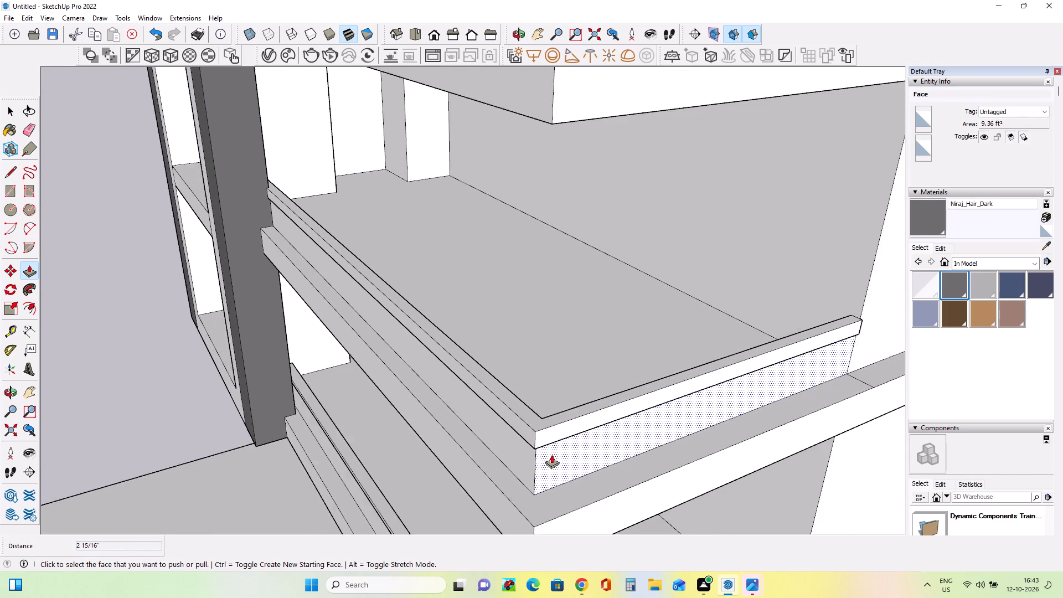
scroll(551, 455, down, 4)
click(944, 282)
click(640, 426)
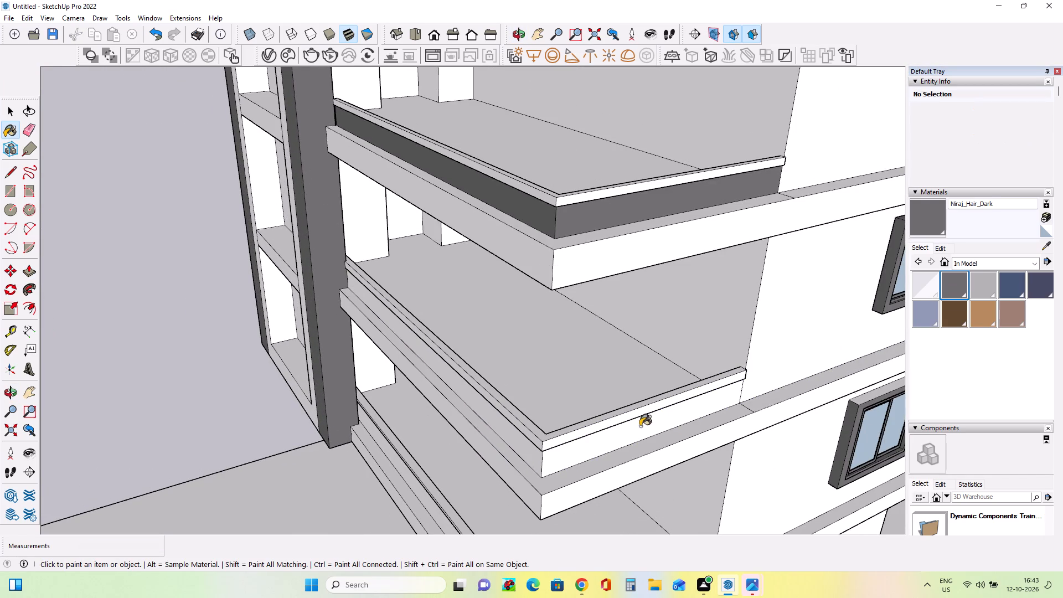
click(535, 459)
Paint the front and side outer parapet faces of the lowest balcony with Niraj_Hair_Dark.
scroll(560, 442, down, 7)
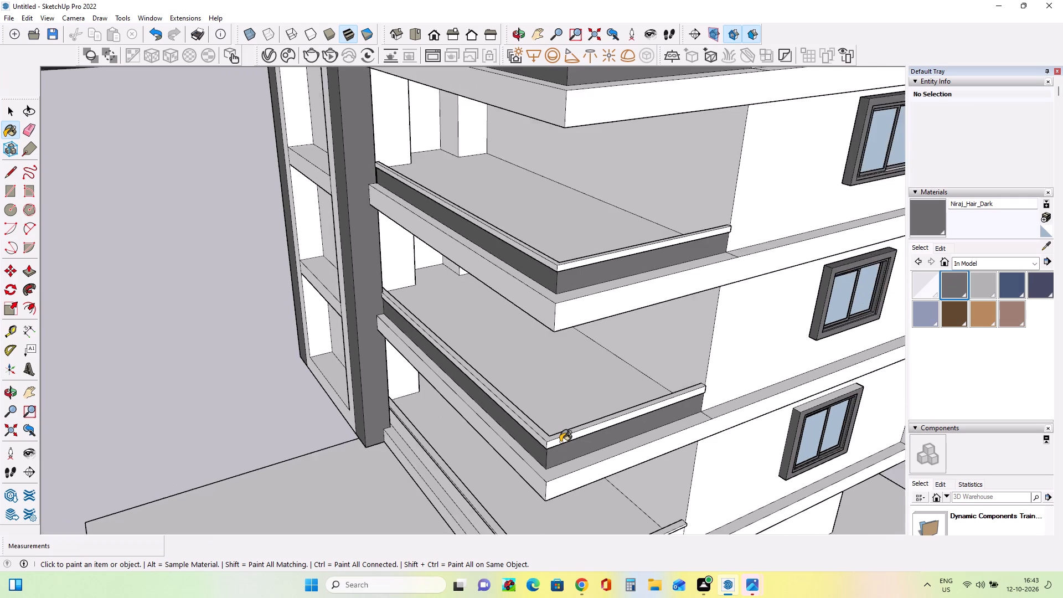
scroll(560, 442, down, 3)
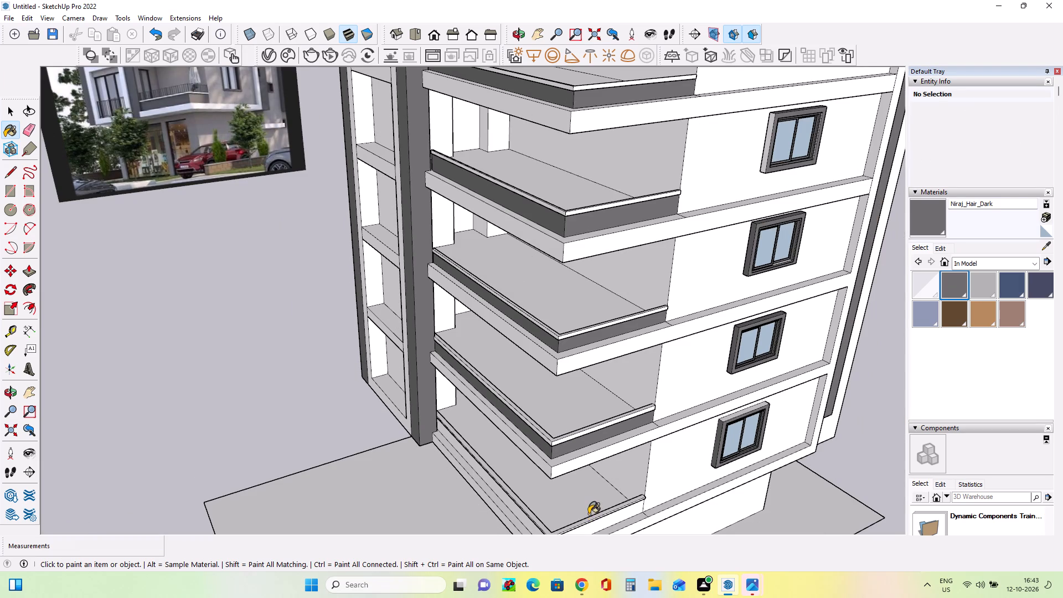
click(589, 514)
click(544, 524)
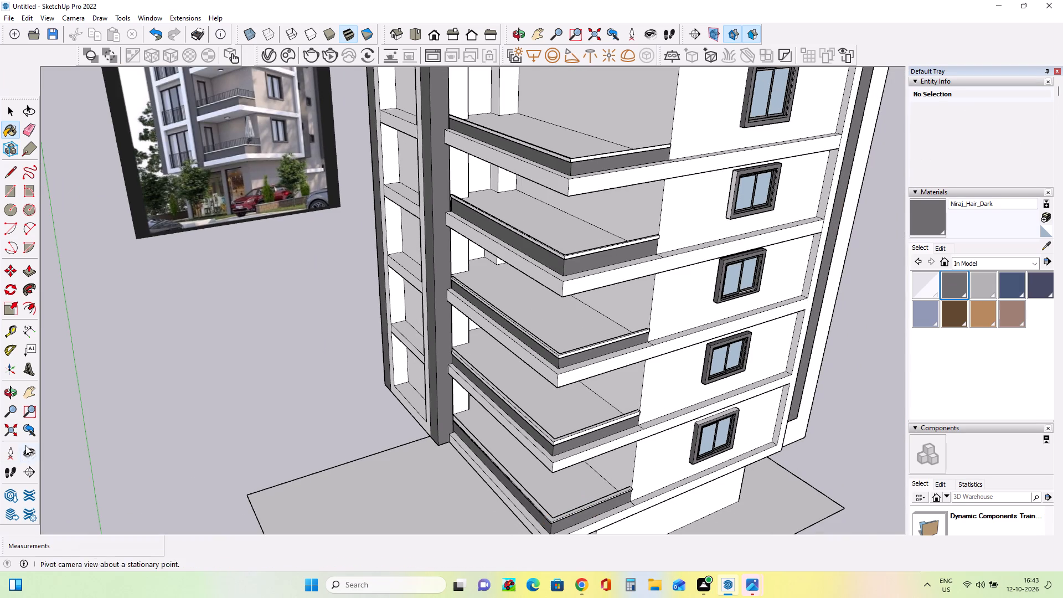
Examine the painted balconies, columns and roof fascia across the whole building.
click(28, 386)
drag(463, 426, 449, 360)
middle_drag(575, 373, 587, 373)
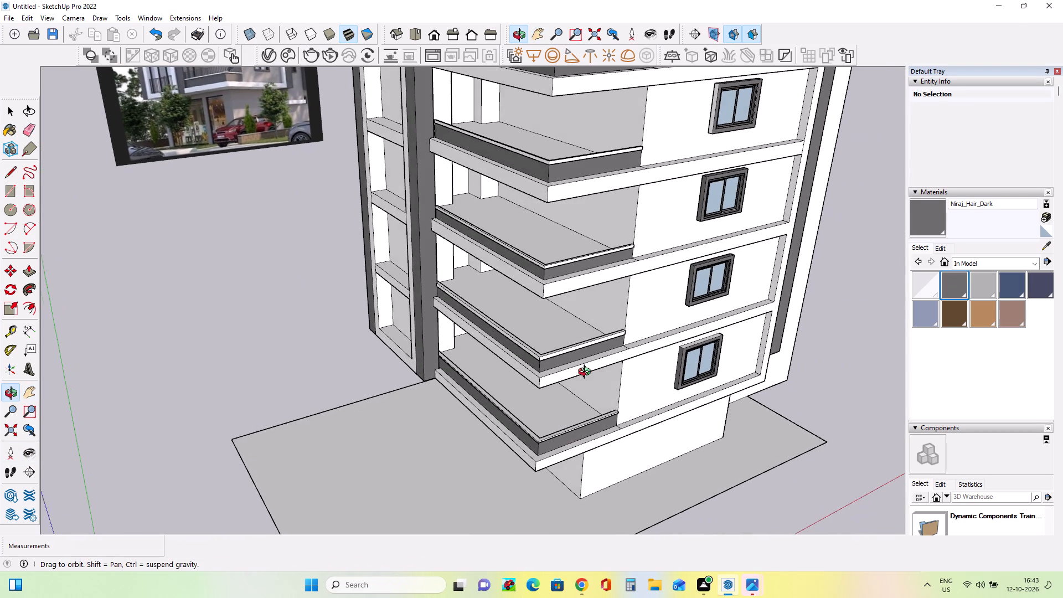
middle_drag(587, 373, 589, 373)
scroll(588, 373, down, 3)
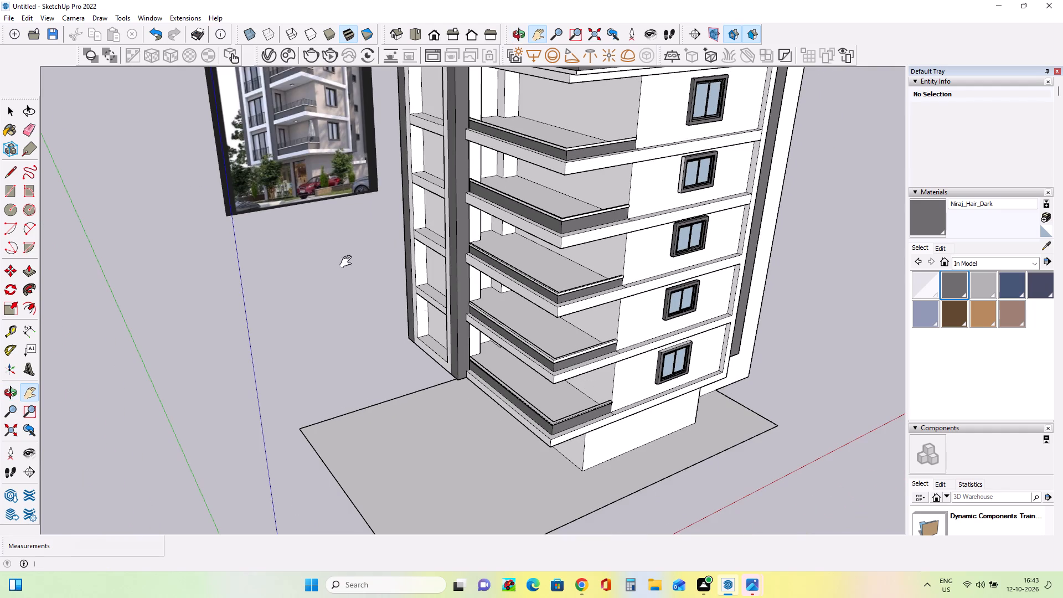
scroll(327, 122, down, 2)
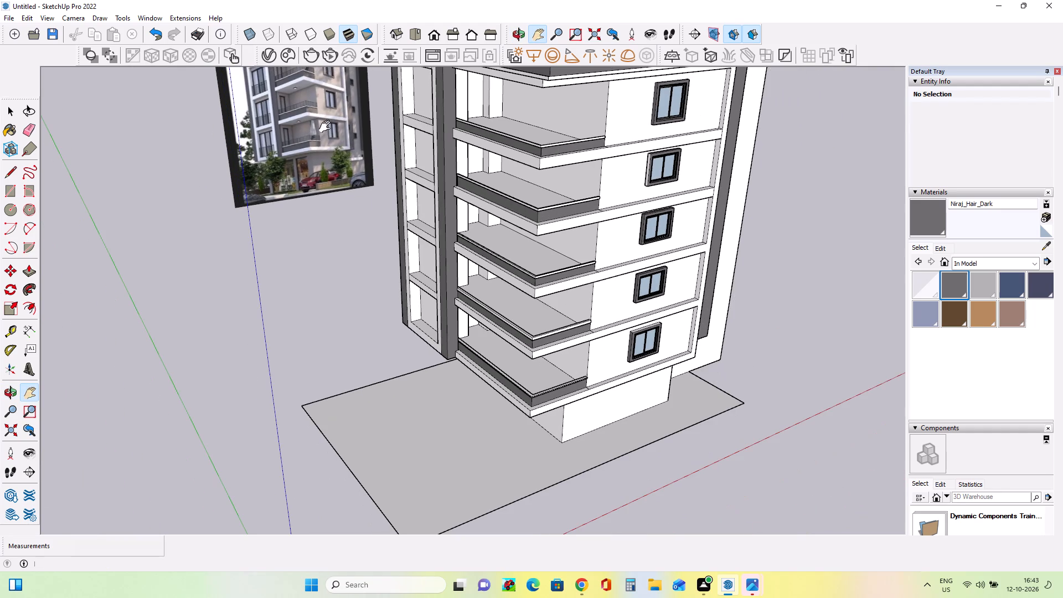
scroll(359, 460, down, 2)
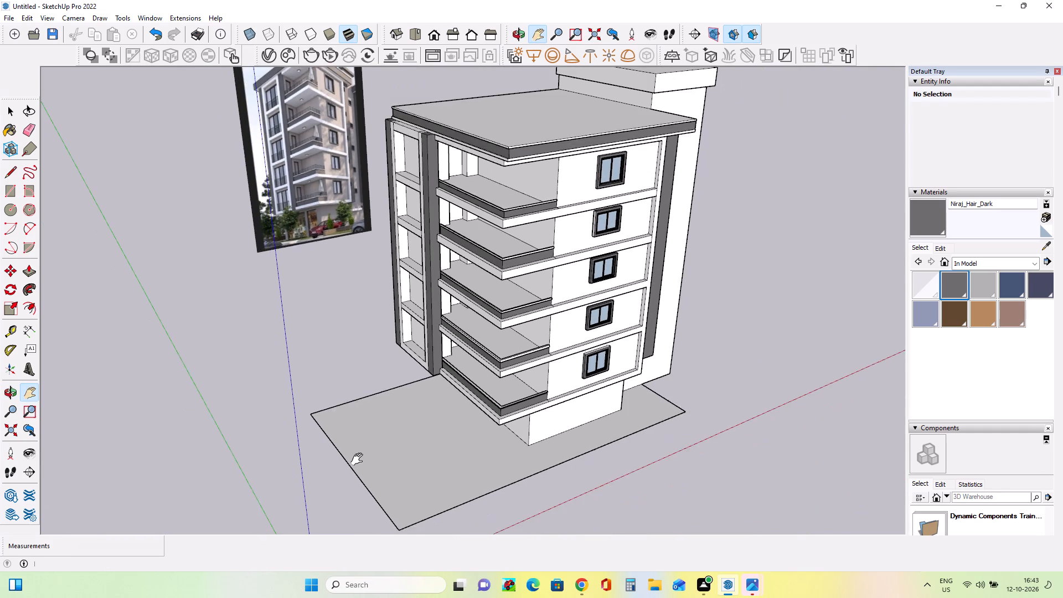
scroll(359, 460, down, 4)
middle_drag(546, 445, 509, 370)
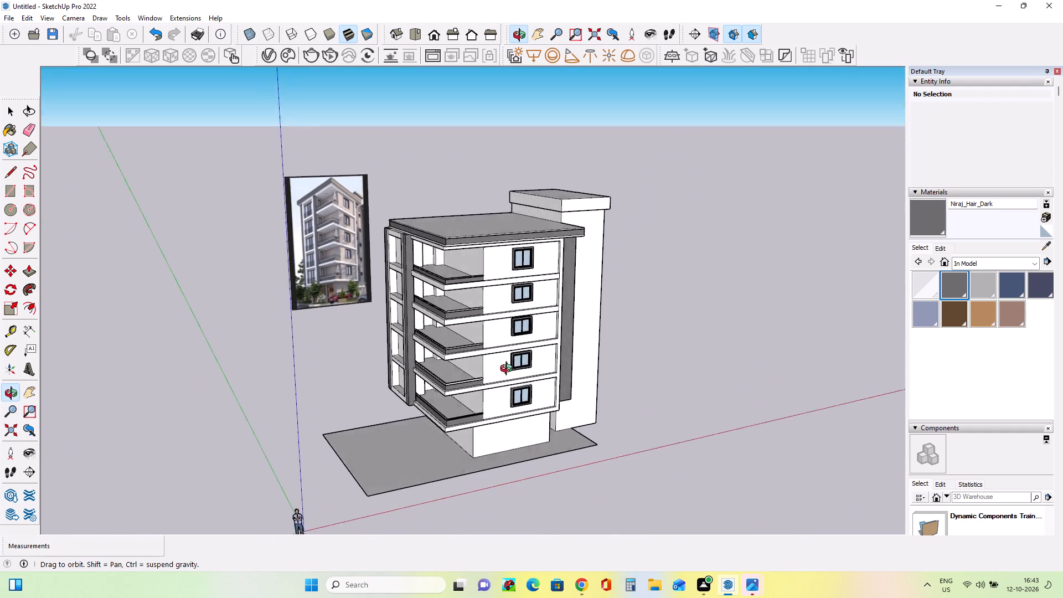
middle_drag(509, 370, 503, 356)
middle_drag(499, 350, 416, 336)
middle_drag(498, 437, 644, 409)
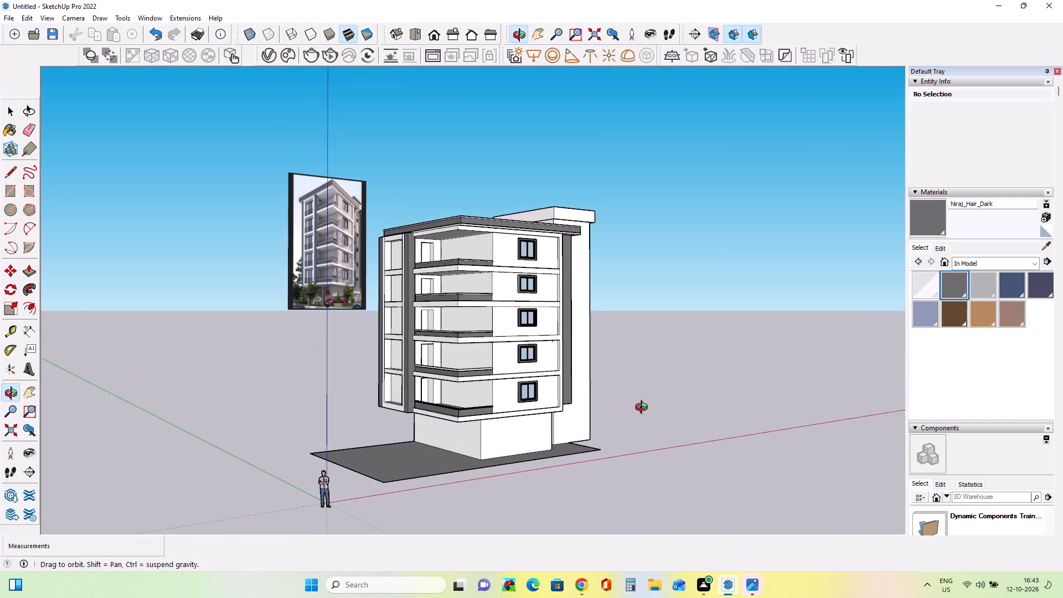
middle_drag(644, 409, 645, 410)
middle_drag(576, 444, 578, 457)
Examine the reference photo's window facade and the dark strip with small windows beside it, comparing them with the model.
scroll(284, 207, up, 4)
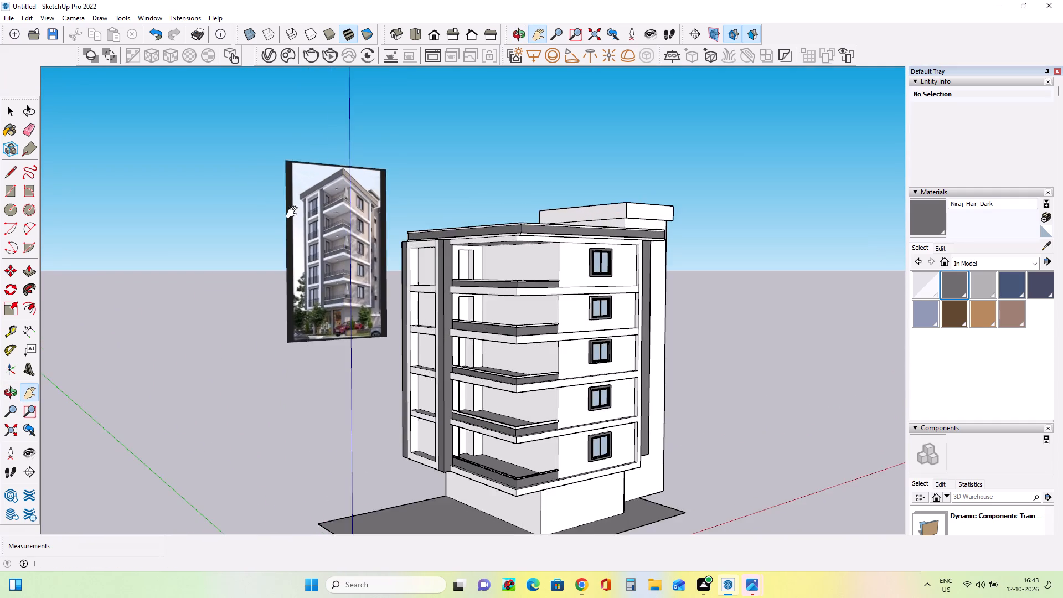
scroll(375, 267, up, 14)
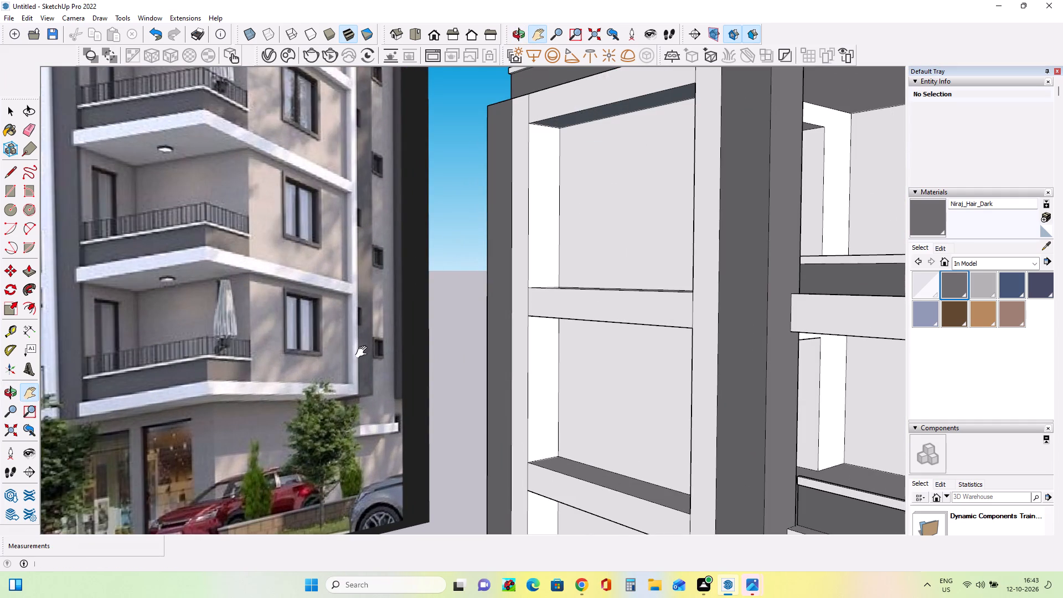
scroll(284, 347, down, 4)
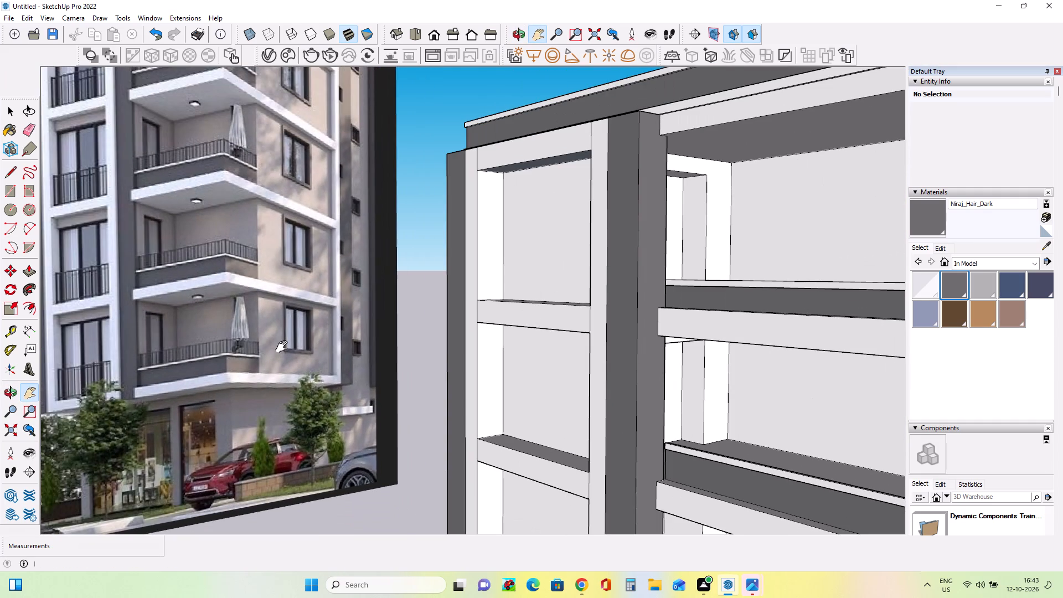
scroll(285, 331, up, 8)
scroll(354, 336, up, 3)
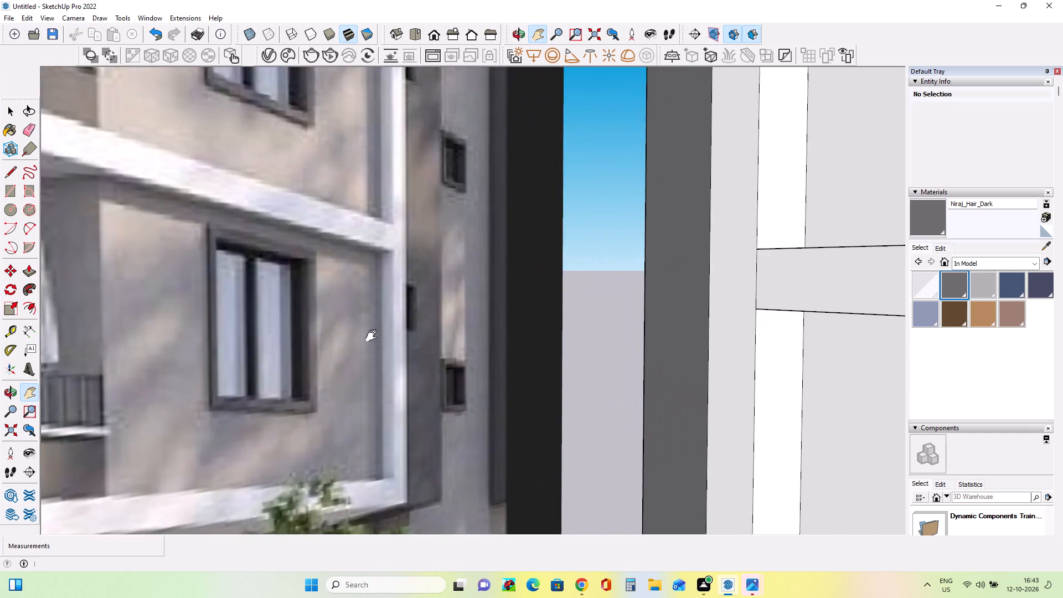
scroll(374, 336, up, 5)
scroll(381, 340, down, 3)
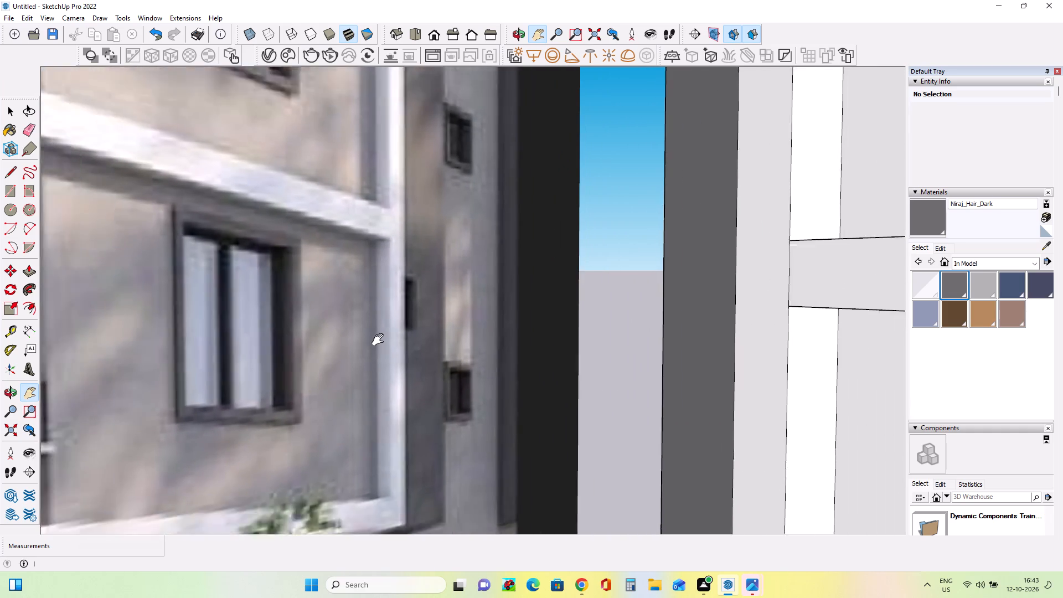
scroll(380, 340, down, 2)
scroll(336, 349, down, 20)
scroll(336, 349, down, 2)
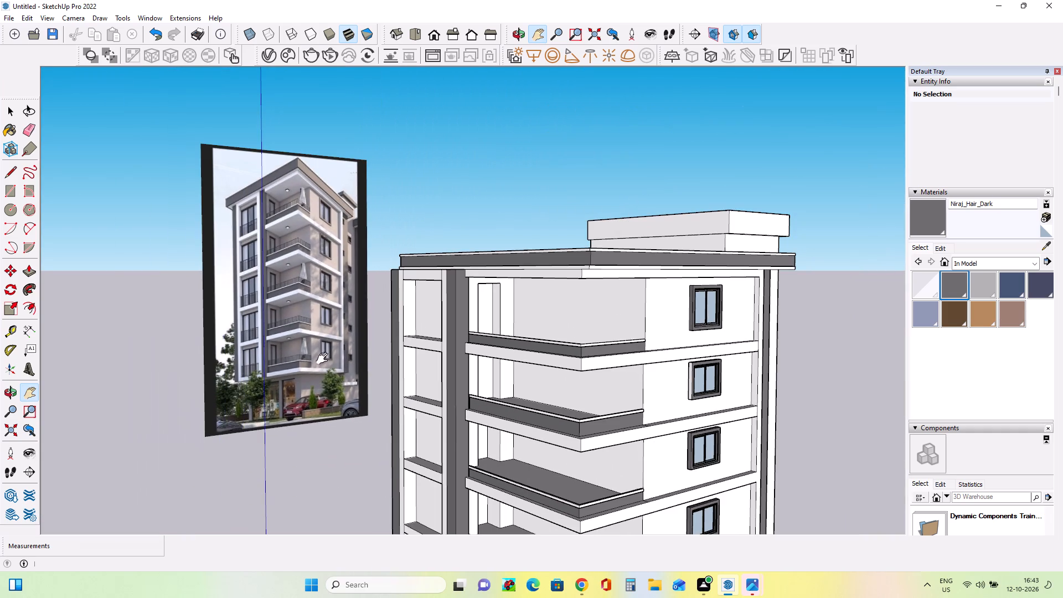
scroll(368, 357, up, 4)
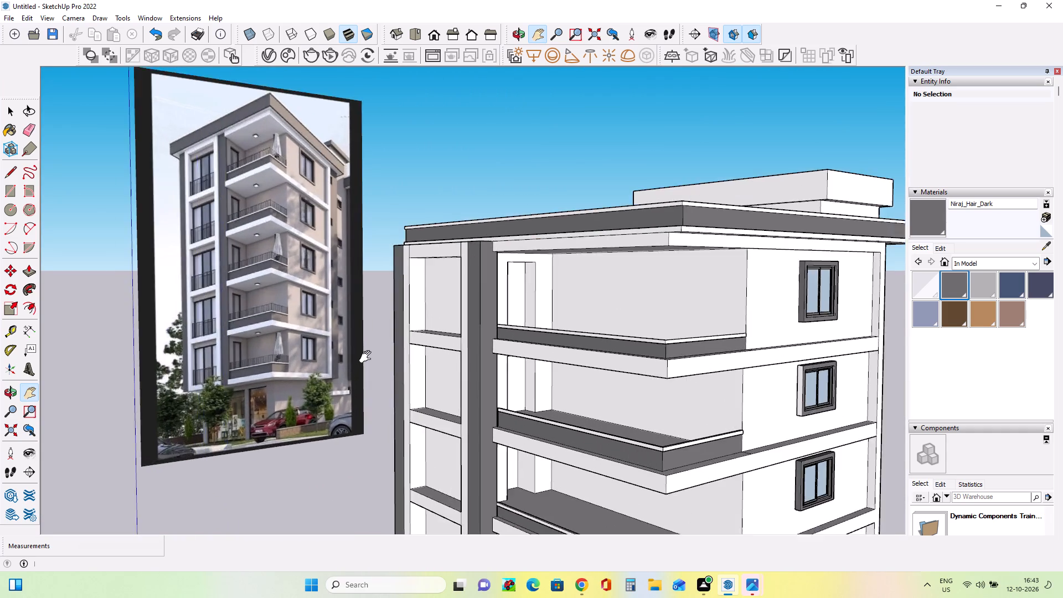
scroll(368, 357, up, 9)
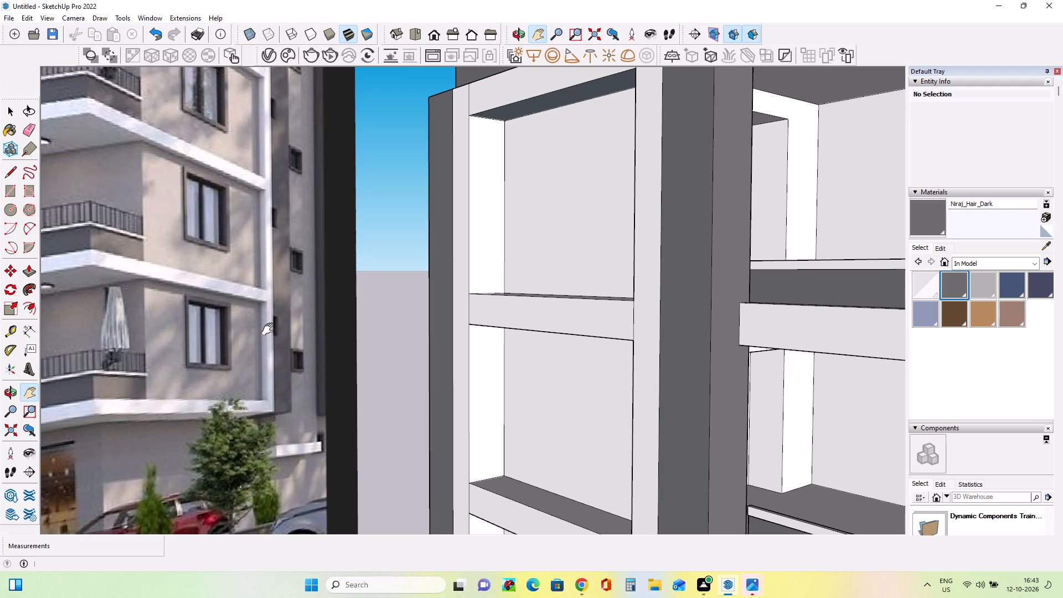
scroll(202, 324, down, 14)
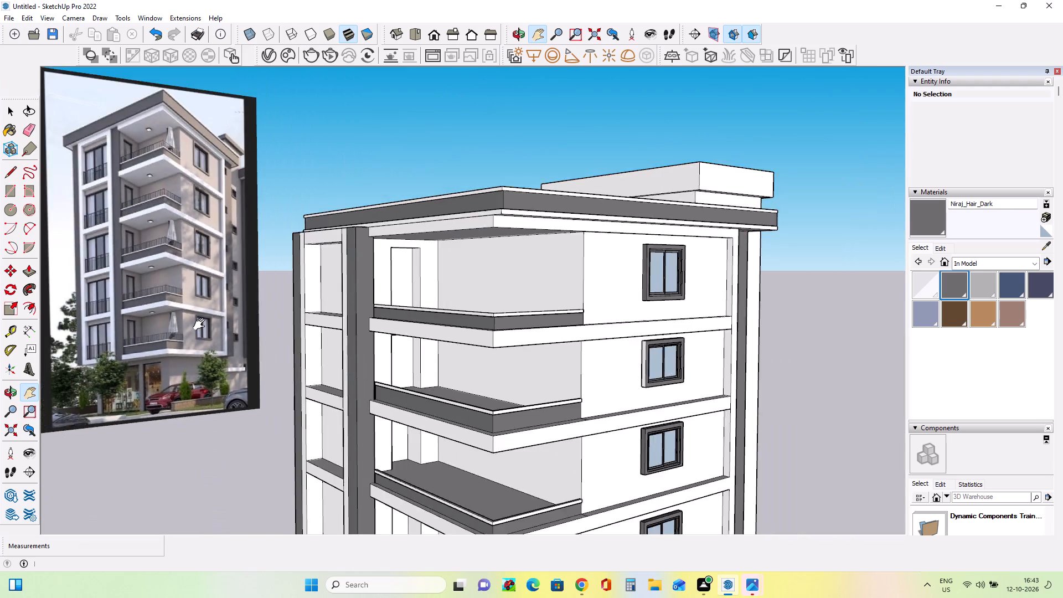
scroll(202, 324, down, 5)
click(32, 399)
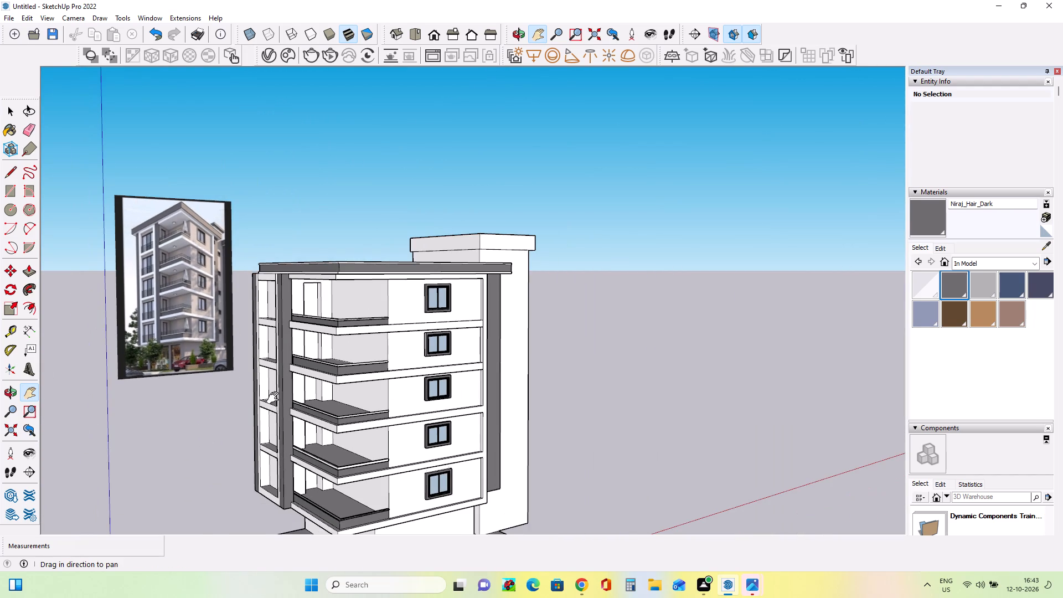
drag(419, 443, 384, 383)
scroll(460, 420, up, 7)
middle_drag(487, 440, 487, 459)
scroll(488, 460, down, 9)
scroll(239, 343, up, 13)
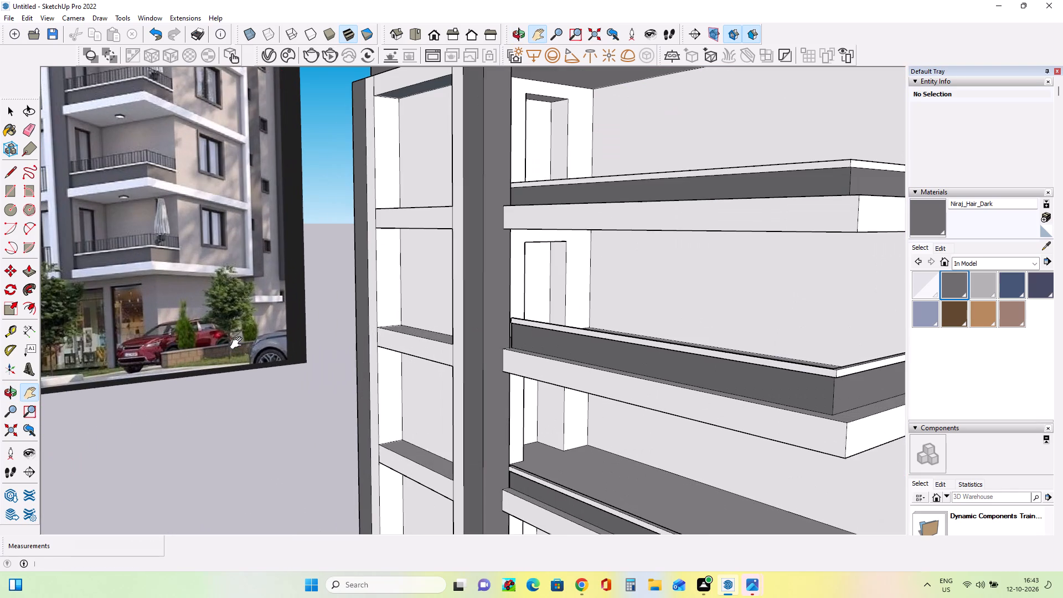
scroll(239, 343, up, 1)
scroll(239, 343, down, 14)
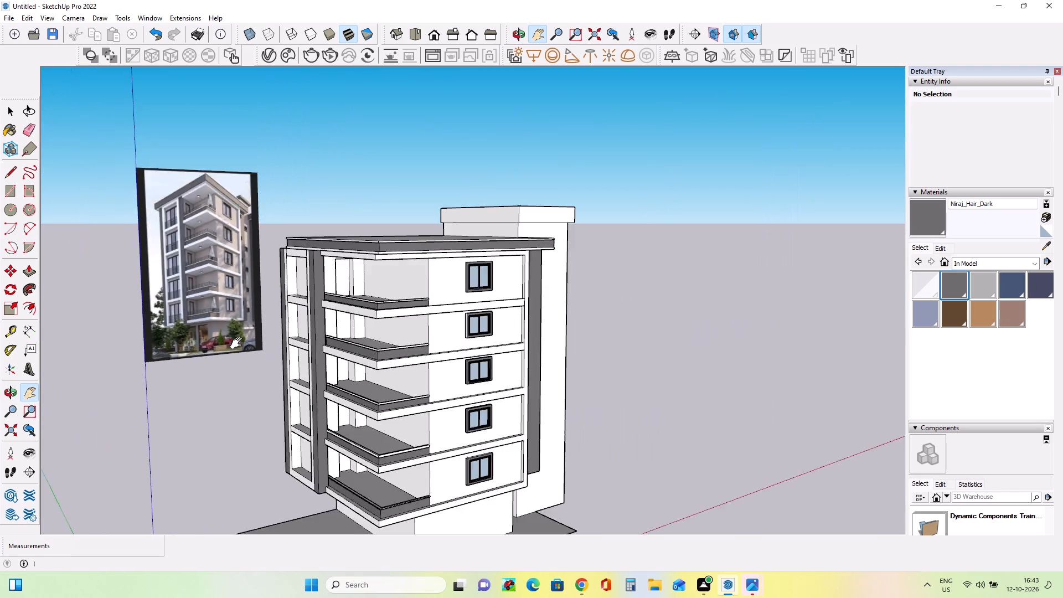
scroll(239, 343, down, 5)
Draw a square about 2' 1 3/4" per side on the dark grey wall strip beside the lowest floor's window, starting at its inner edge.
scroll(414, 447, up, 13)
middle_drag(462, 406, 442, 419)
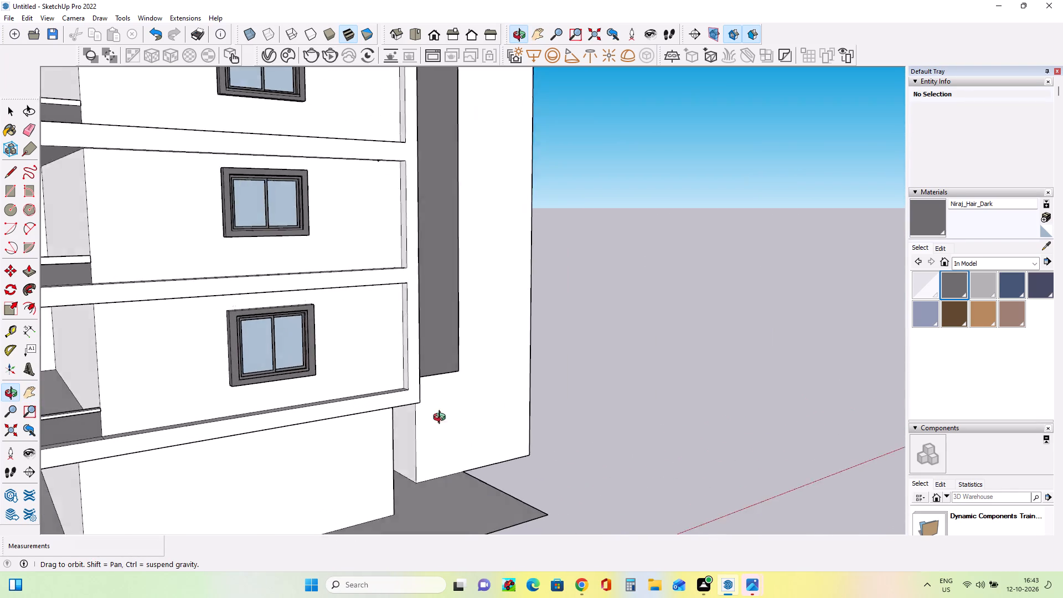
middle_drag(442, 419, 371, 416)
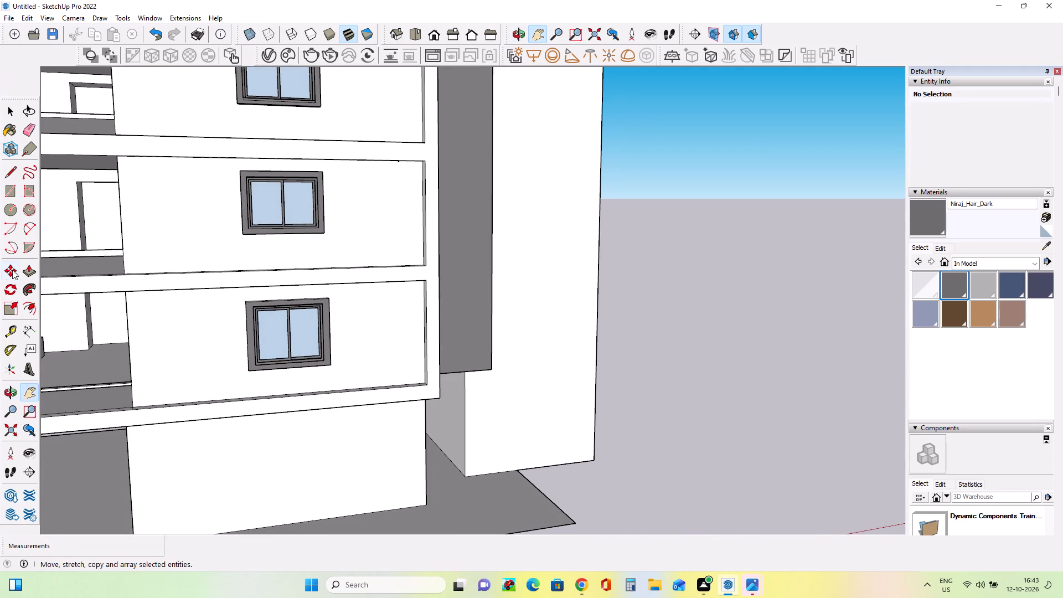
click(8, 189)
middle_drag(543, 383, 430, 386)
click(417, 297)
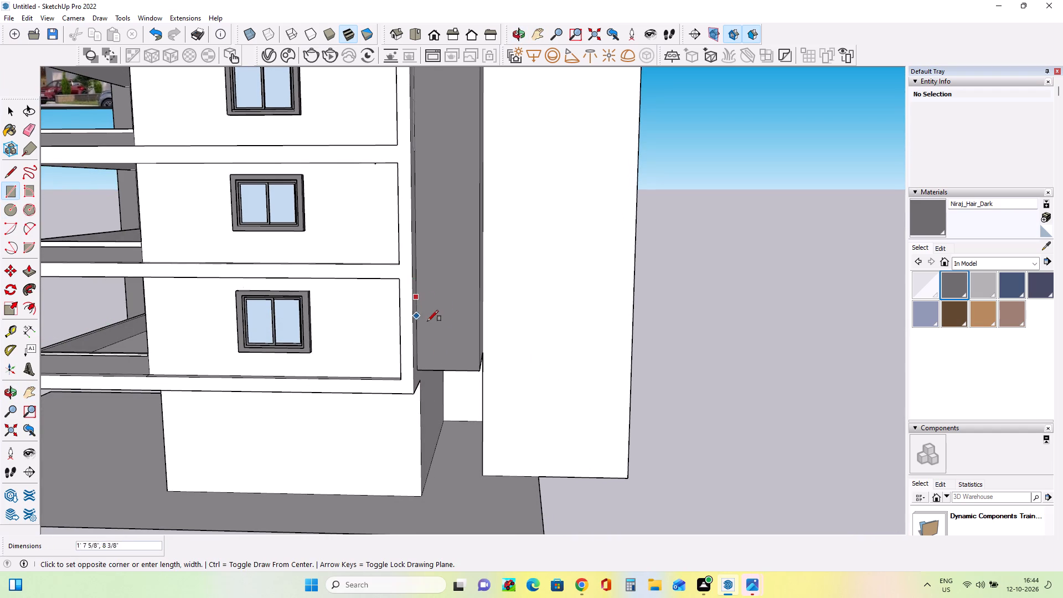
click(445, 327)
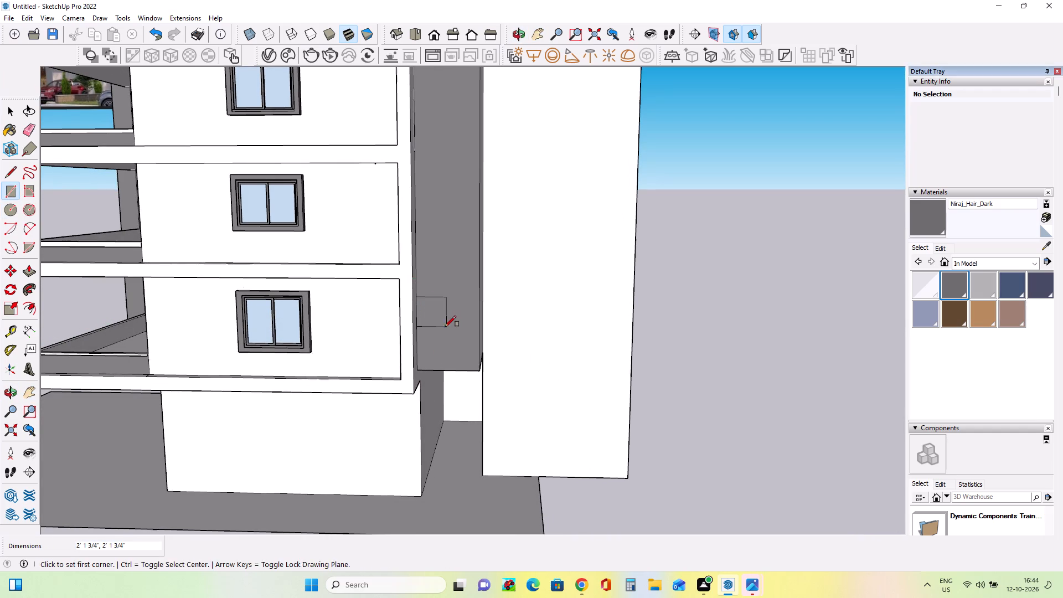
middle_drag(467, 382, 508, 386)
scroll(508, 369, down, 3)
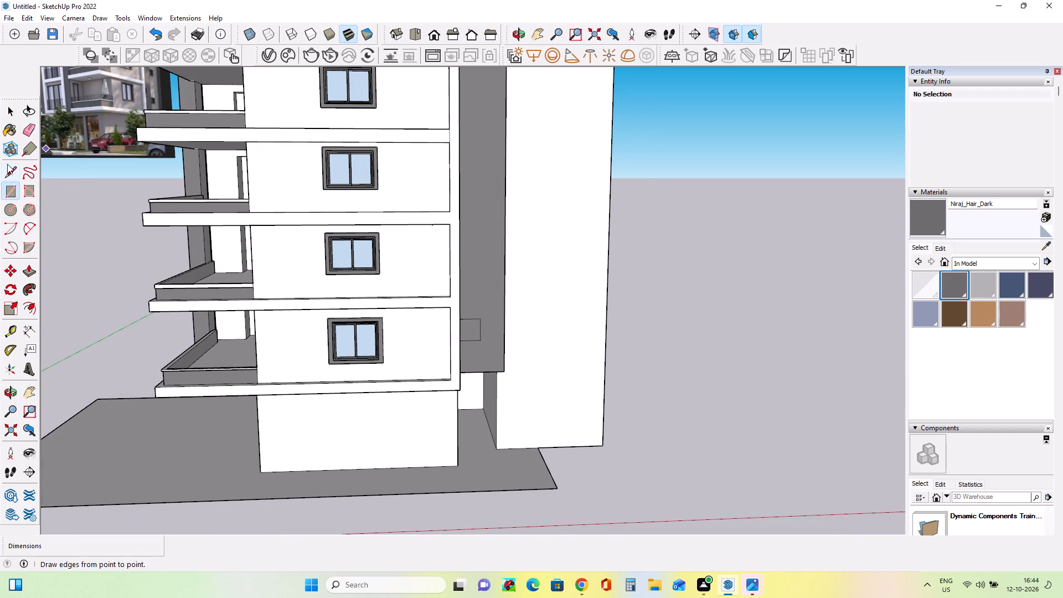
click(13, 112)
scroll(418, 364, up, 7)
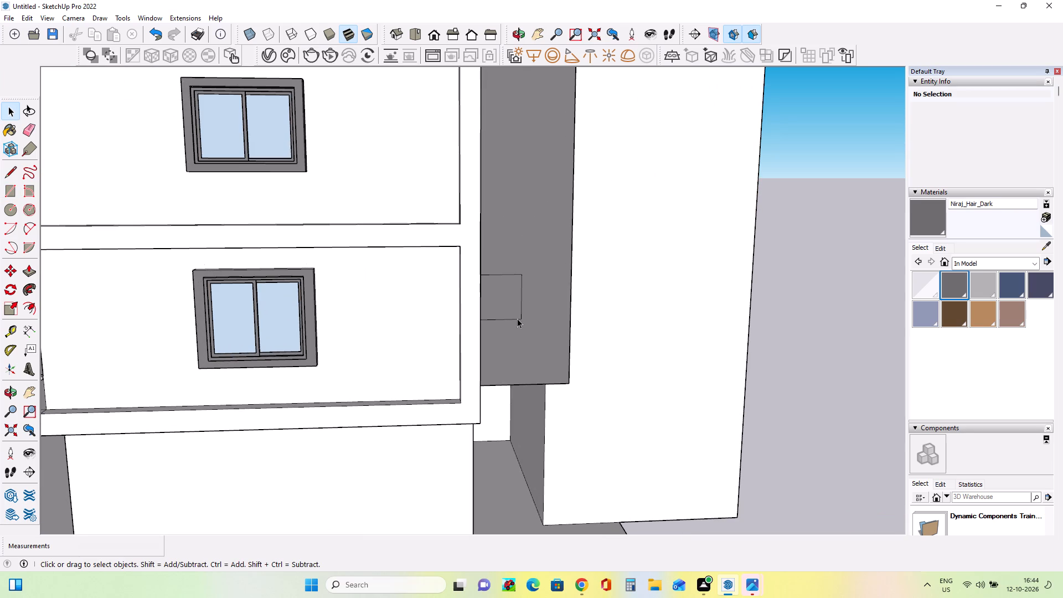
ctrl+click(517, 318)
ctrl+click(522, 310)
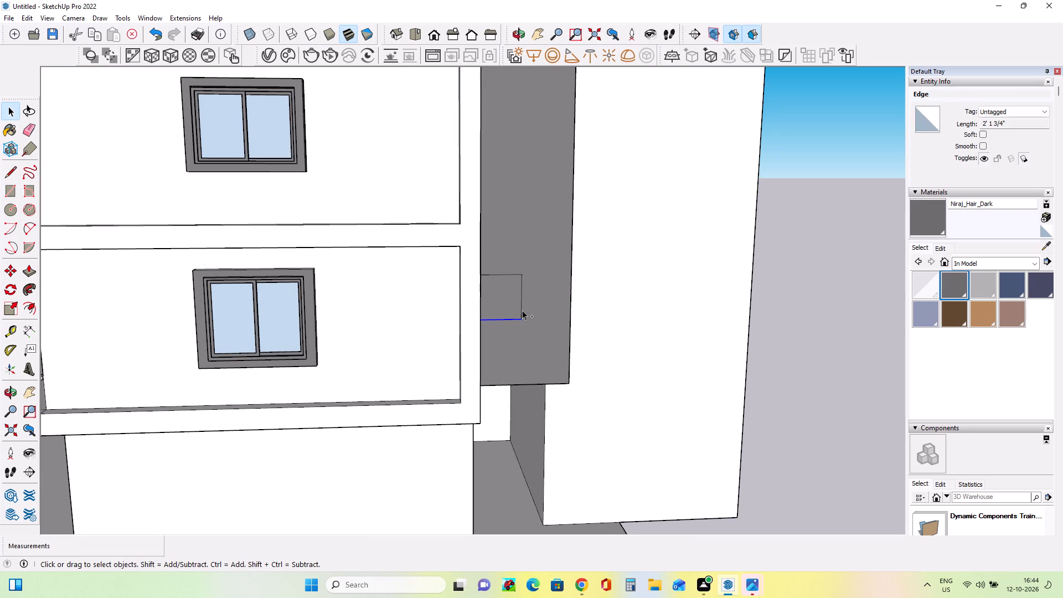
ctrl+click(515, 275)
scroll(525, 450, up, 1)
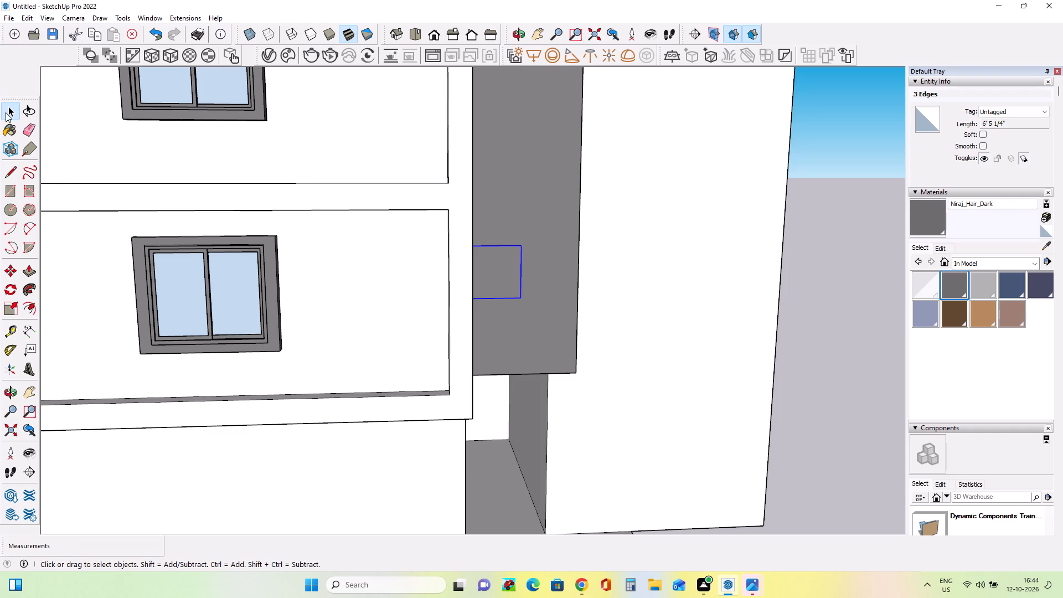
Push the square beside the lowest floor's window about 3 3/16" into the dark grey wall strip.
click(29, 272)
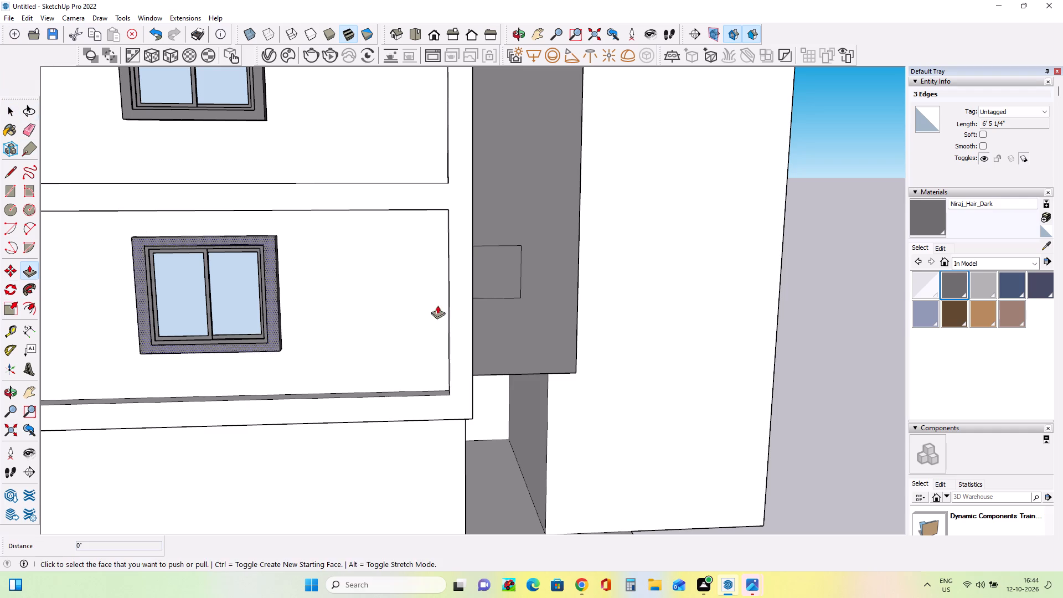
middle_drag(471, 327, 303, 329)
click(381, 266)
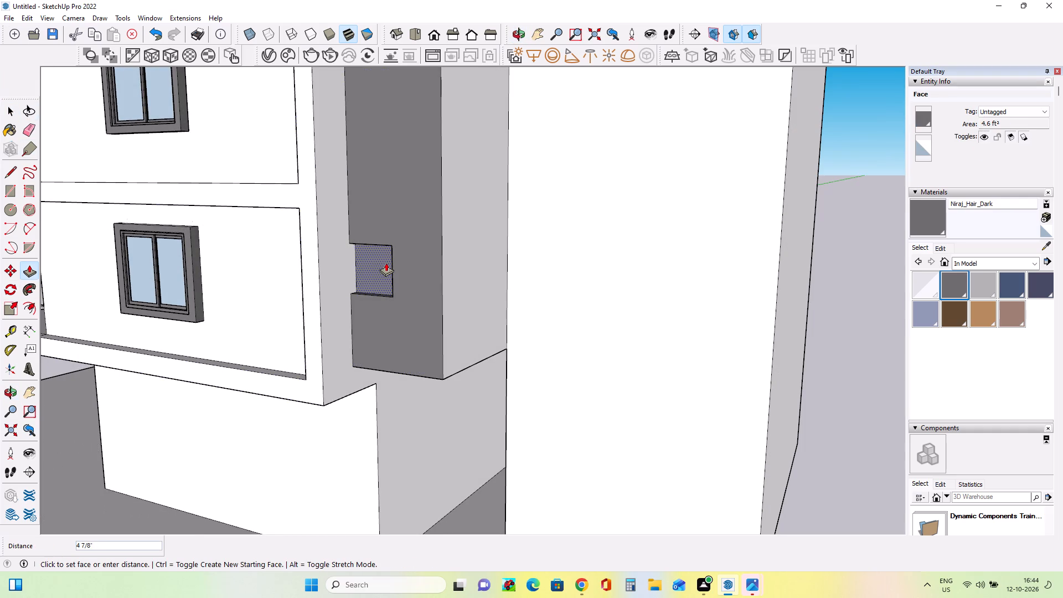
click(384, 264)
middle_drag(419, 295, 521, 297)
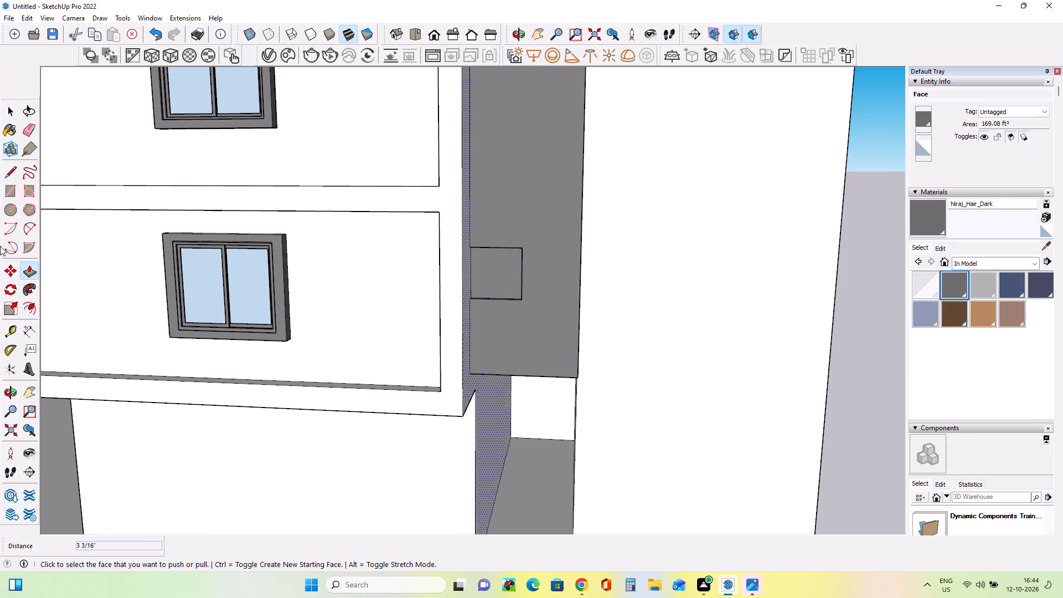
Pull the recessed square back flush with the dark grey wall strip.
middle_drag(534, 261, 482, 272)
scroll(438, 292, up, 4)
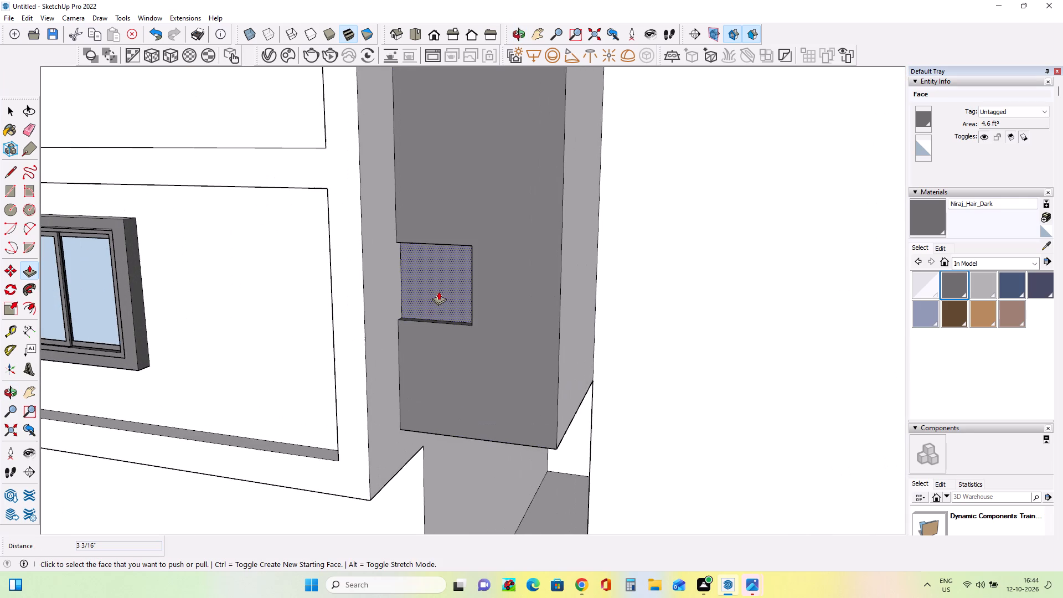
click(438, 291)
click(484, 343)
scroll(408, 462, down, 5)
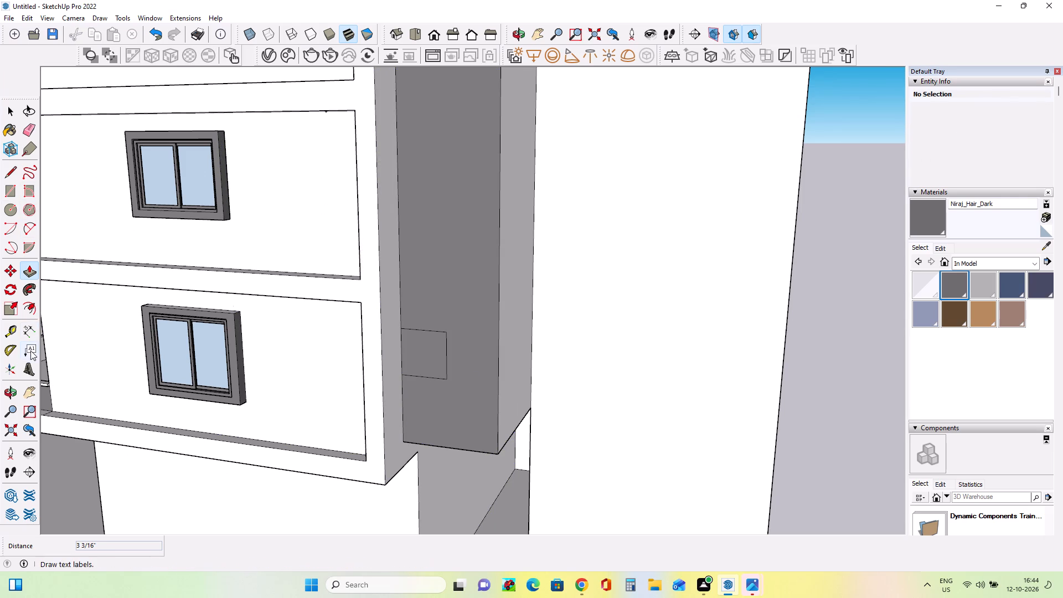
Offset the square's outline inward by about 1 5/16" to form a thin frame around the small opening.
click(33, 307)
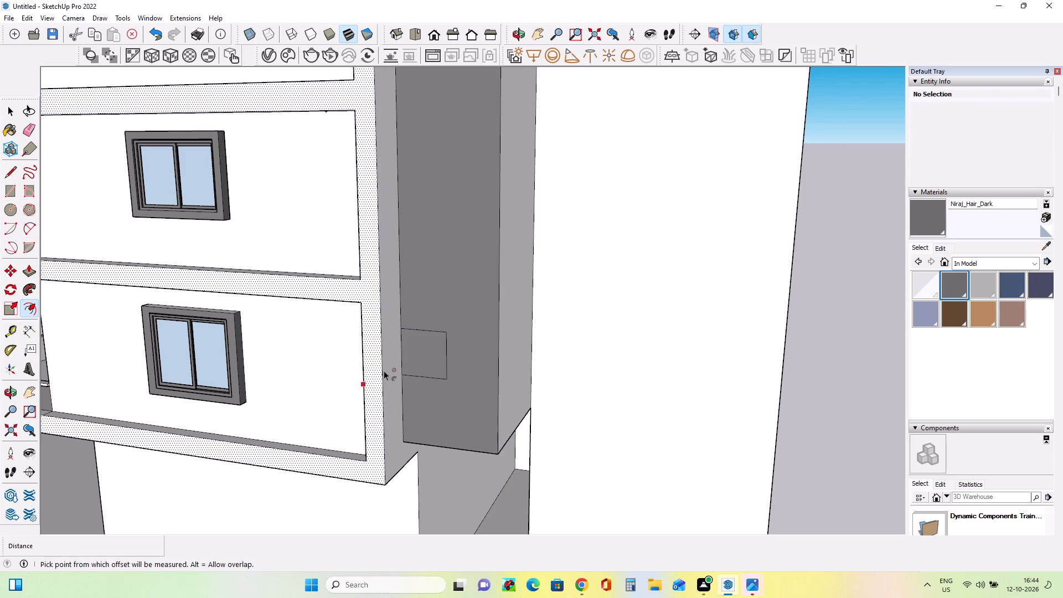
click(410, 355)
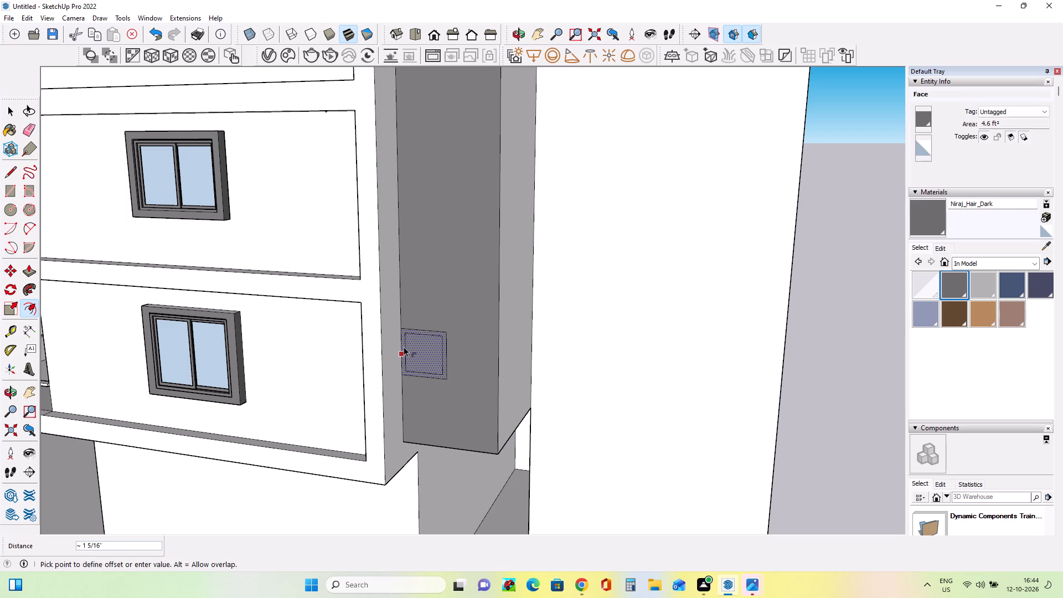
click(404, 347)
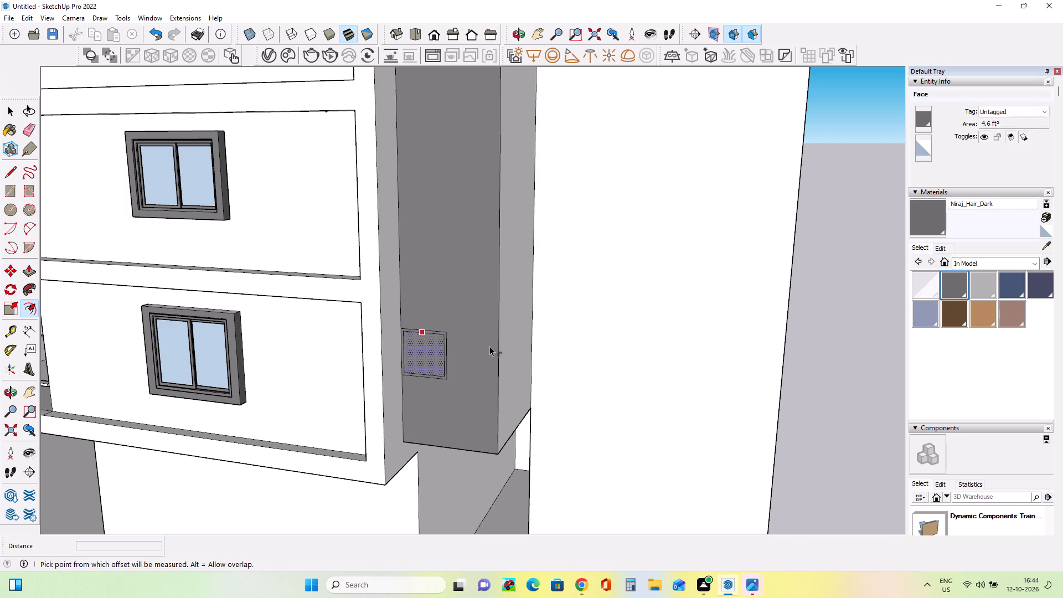
scroll(462, 357, up, 1)
middle_drag(463, 357, 487, 361)
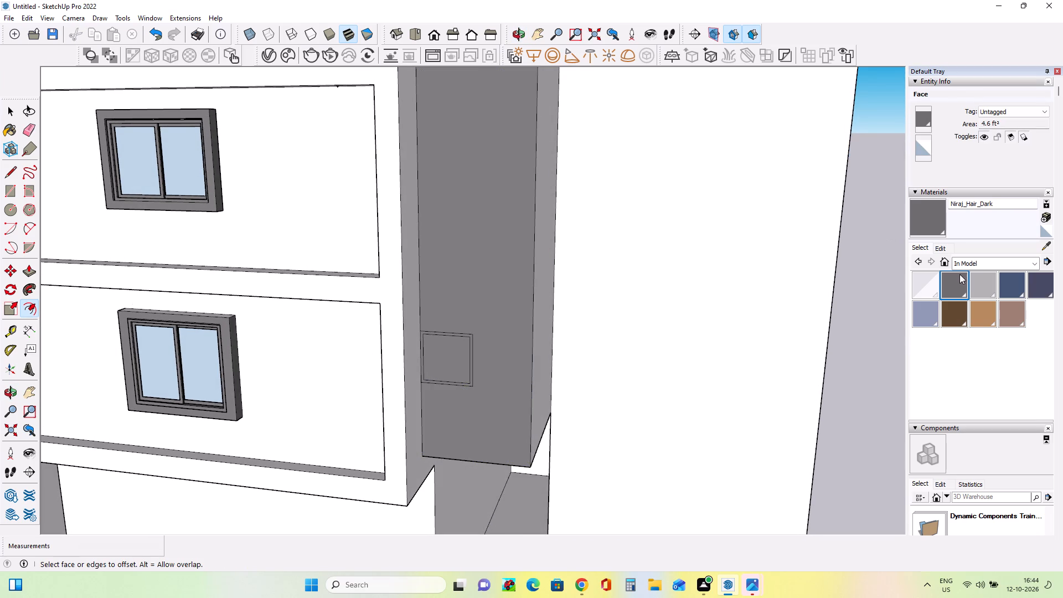
Paint the square's inner face with the CoolGray4 material and check it from several angles.
click(927, 286)
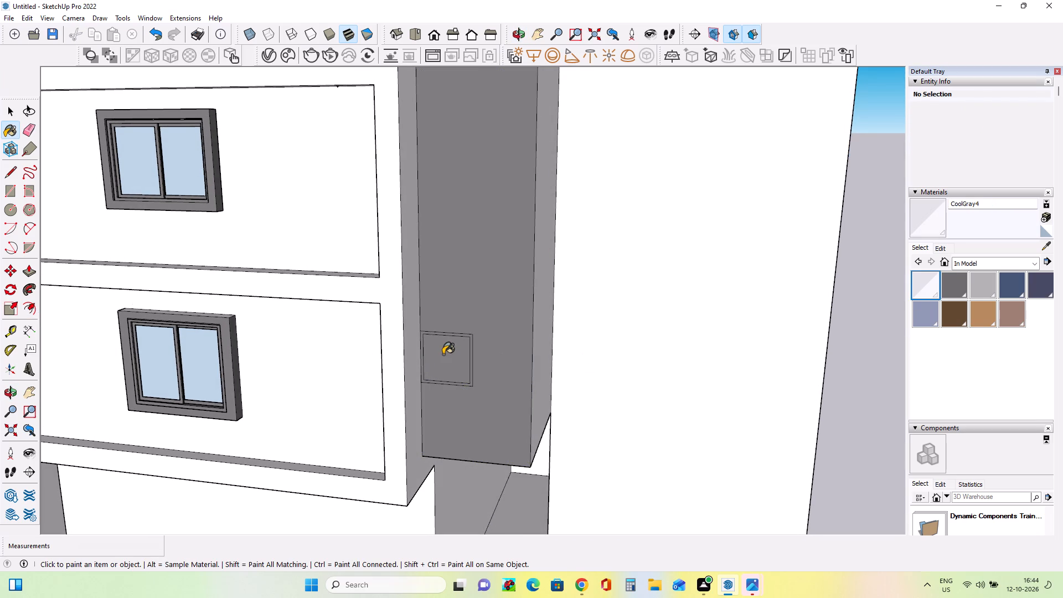
click(443, 354)
middle_drag(470, 375, 555, 324)
middle_drag(566, 312, 569, 353)
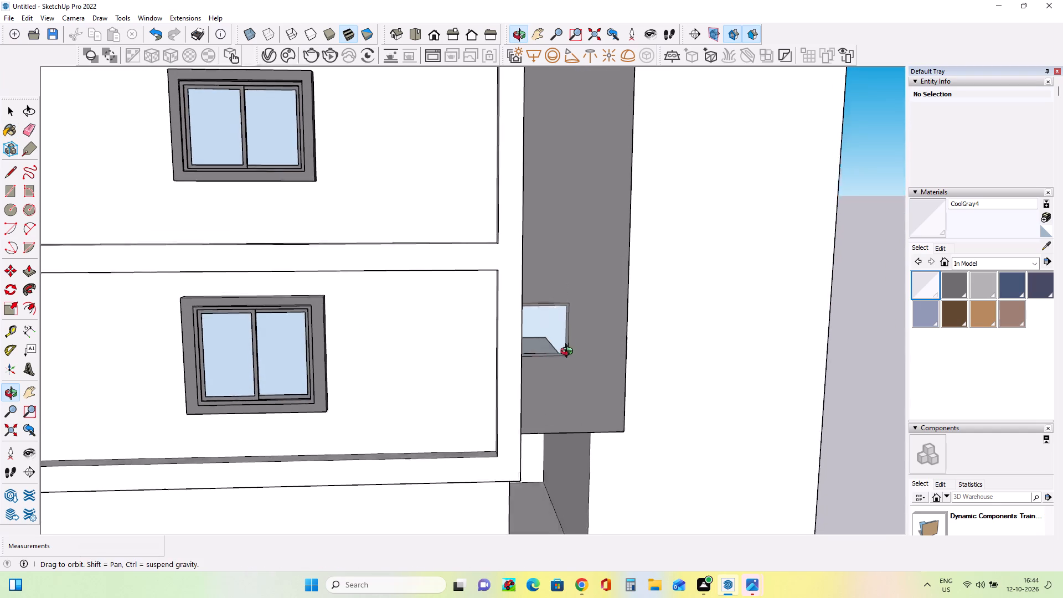
middle_drag(569, 353, 569, 354)
middle_drag(549, 355, 500, 353)
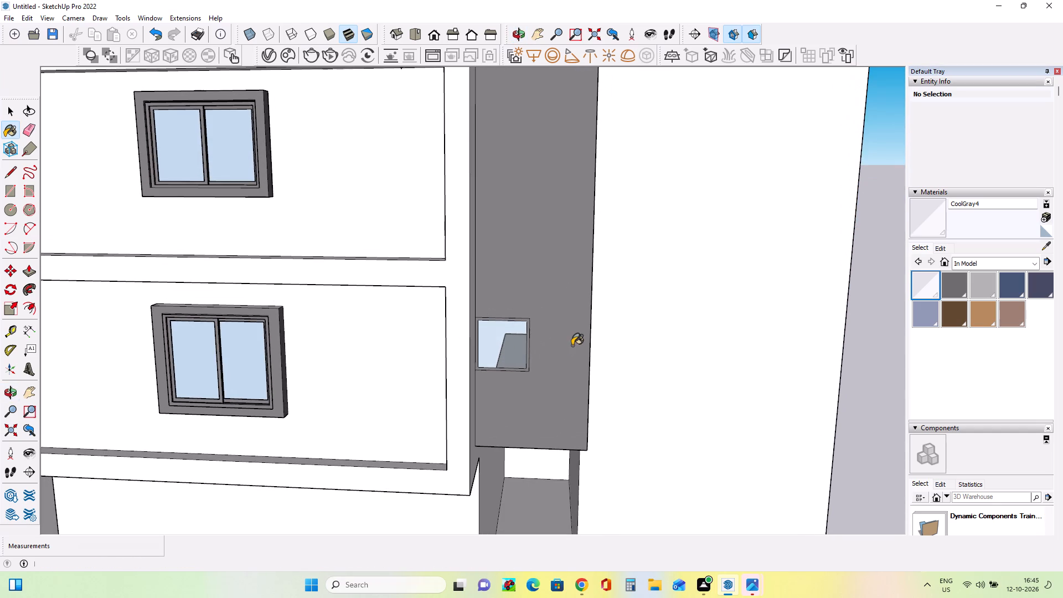
middle_drag(572, 346, 605, 368)
middle_drag(571, 356, 517, 367)
middle_drag(439, 359, 445, 347)
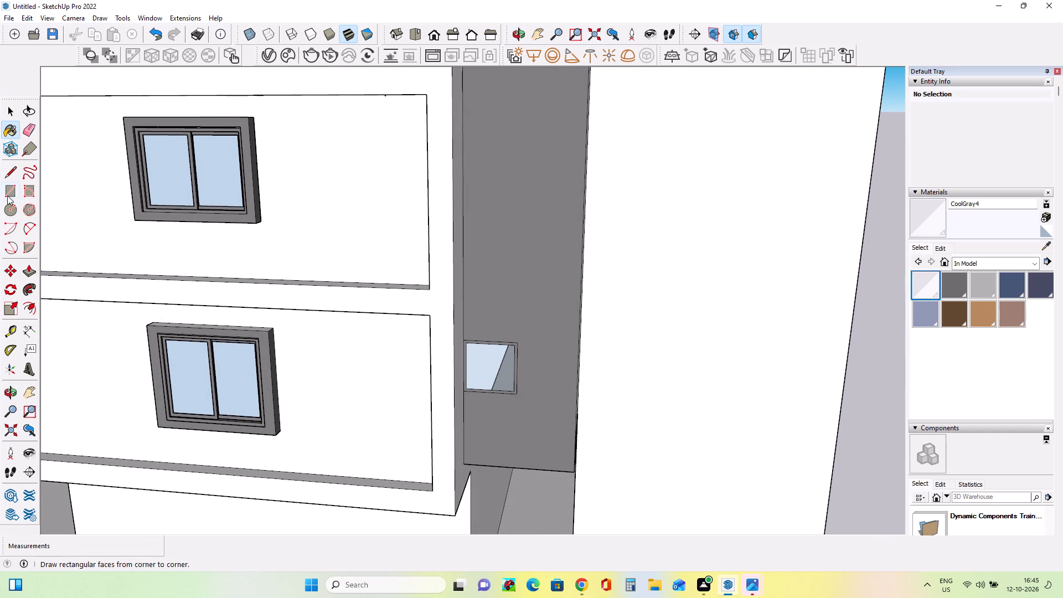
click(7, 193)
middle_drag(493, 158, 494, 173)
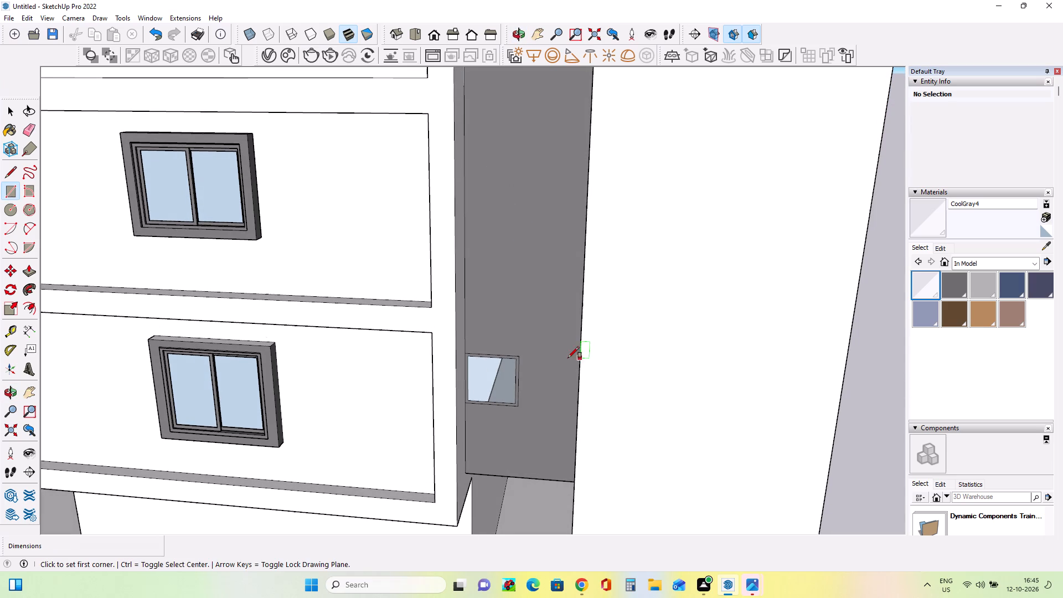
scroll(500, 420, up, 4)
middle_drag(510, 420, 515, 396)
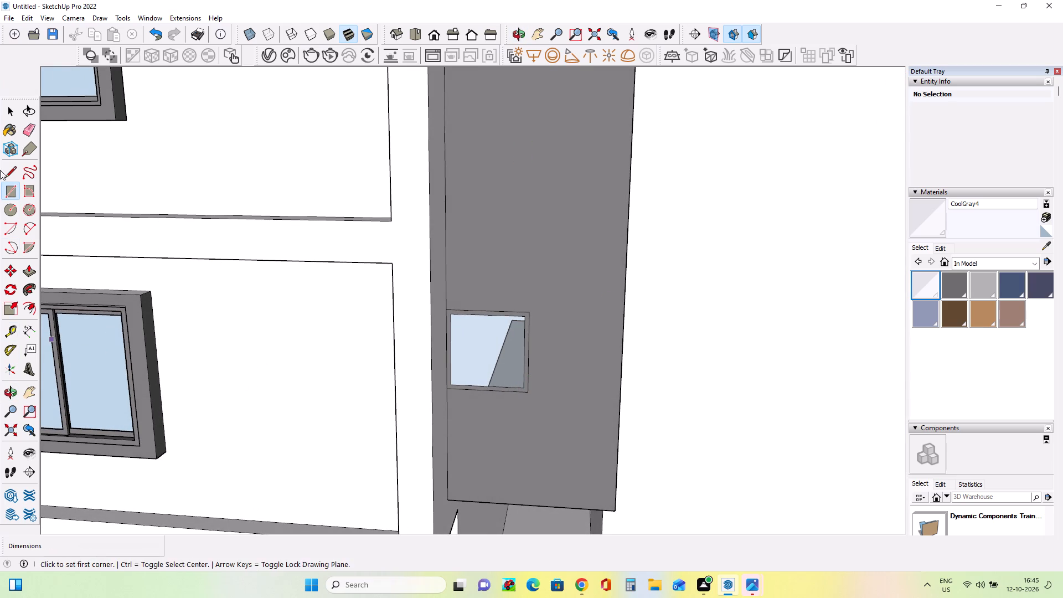
Copy the three outer edges of the small opening about 8' 4 1/4" straight up the dark strip, level with the second window.
click(7, 117)
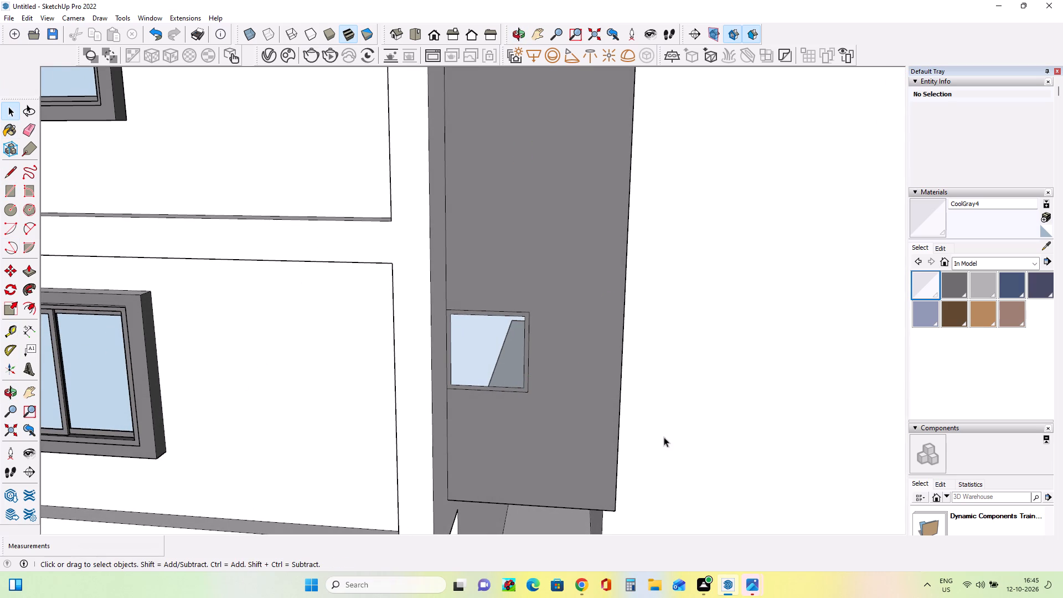
ctrl+scroll(527, 393, up, 7)
ctrl+click(530, 391)
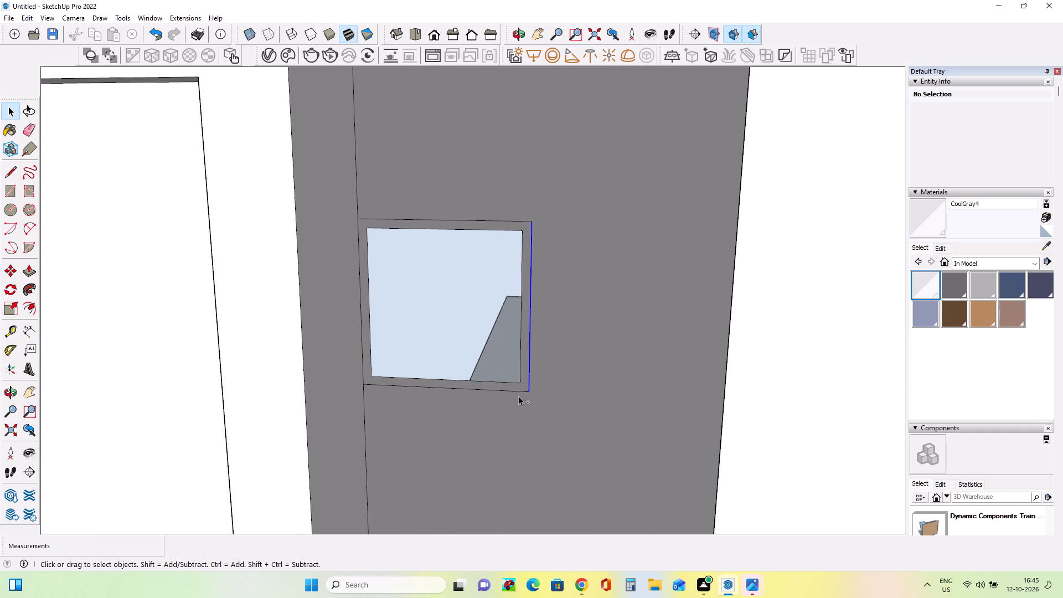
ctrl+click(517, 392)
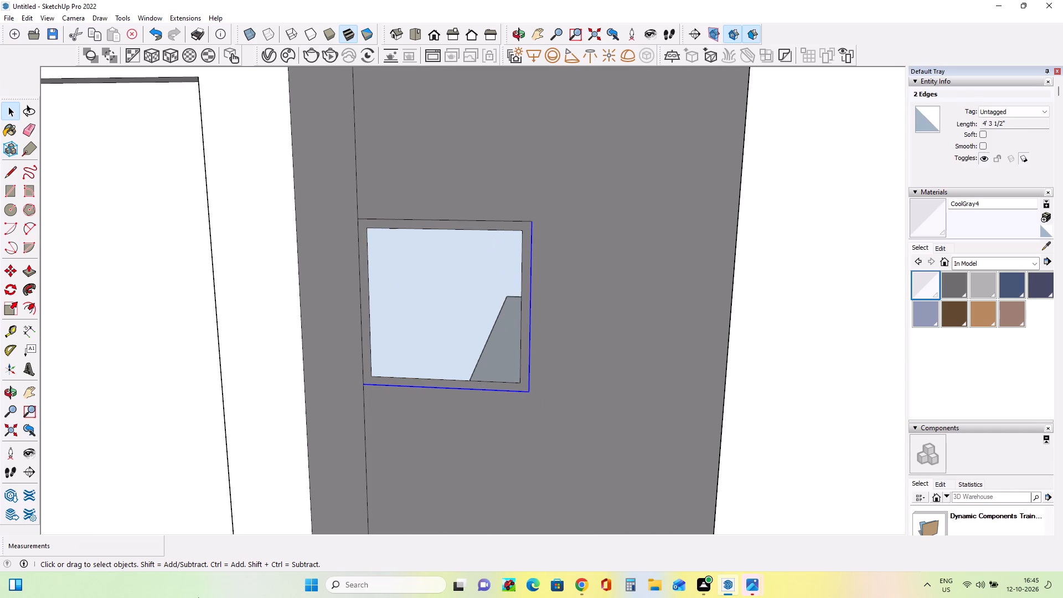
ctrl+click(517, 221)
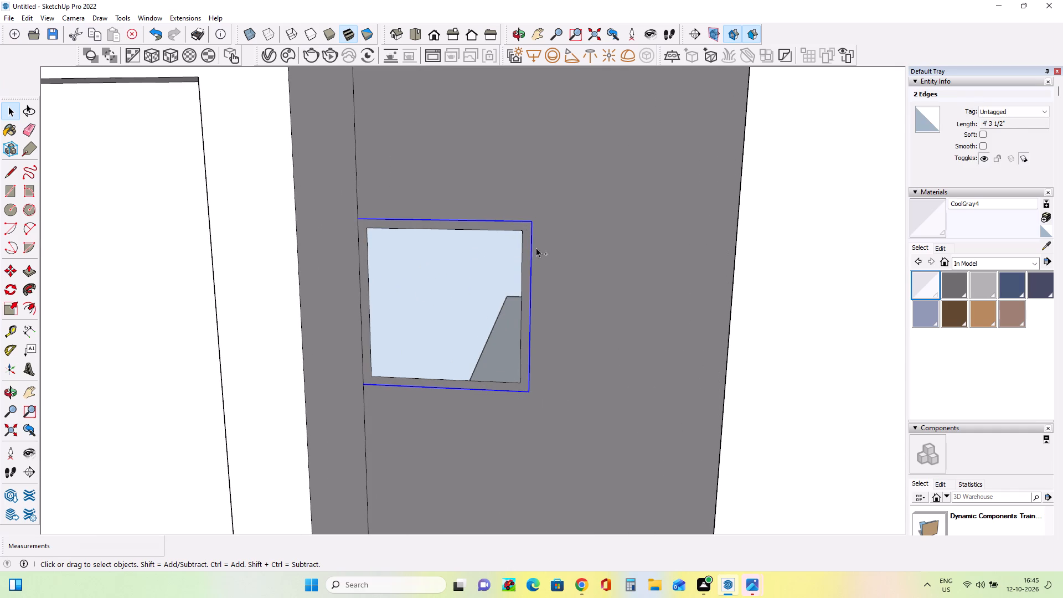
ctrl+scroll(522, 304, down, 5)
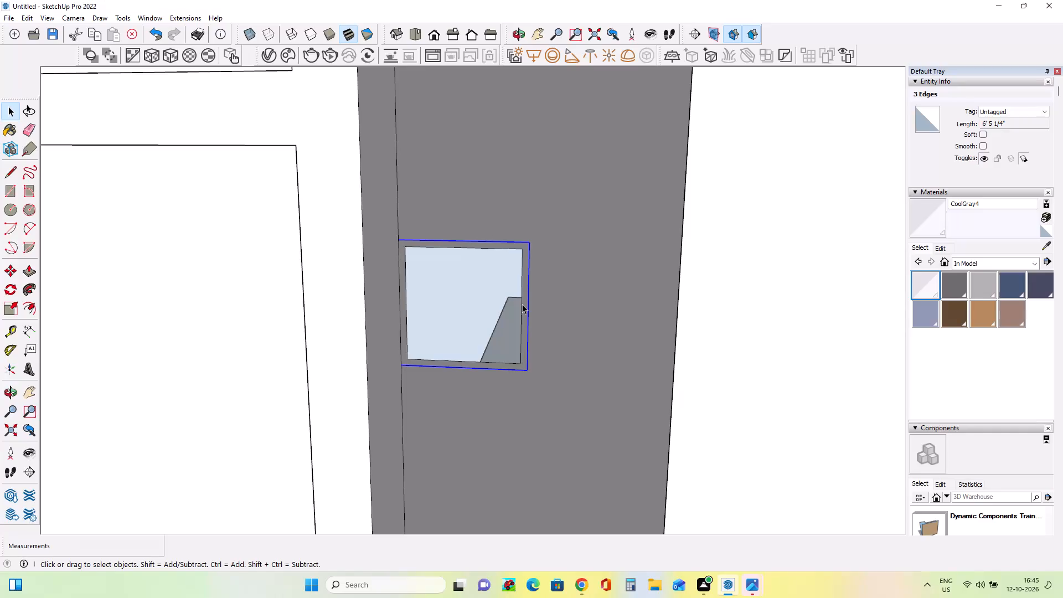
scroll(522, 304, down, 14)
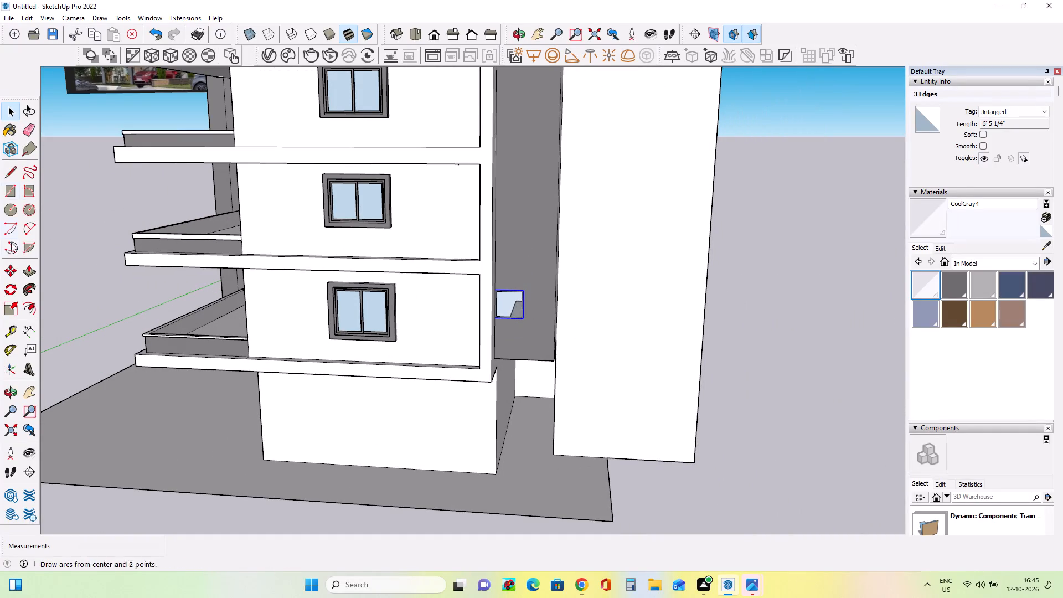
click(16, 268)
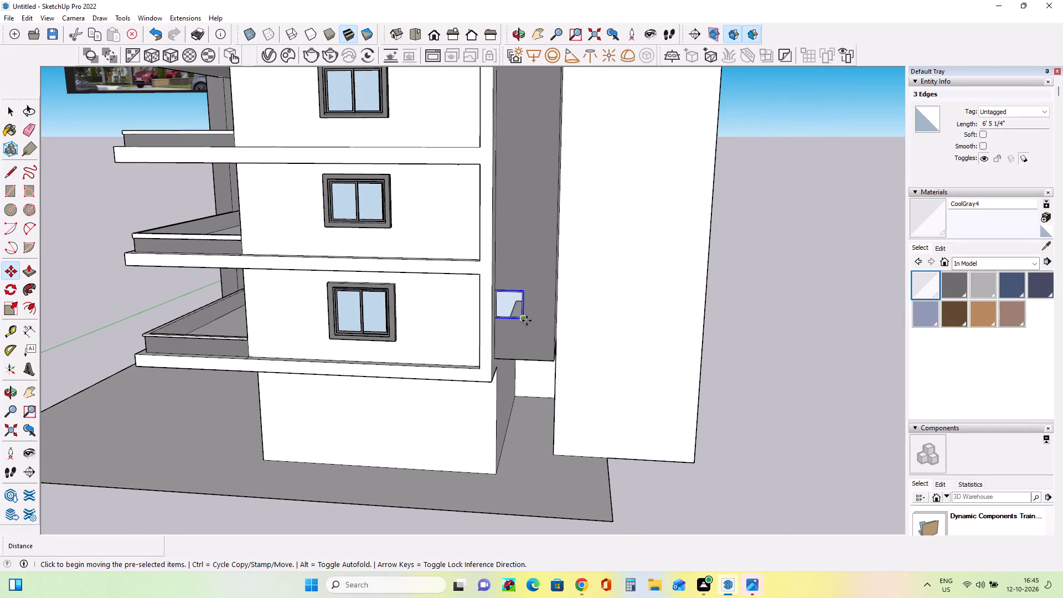
scroll(495, 324, up, 12)
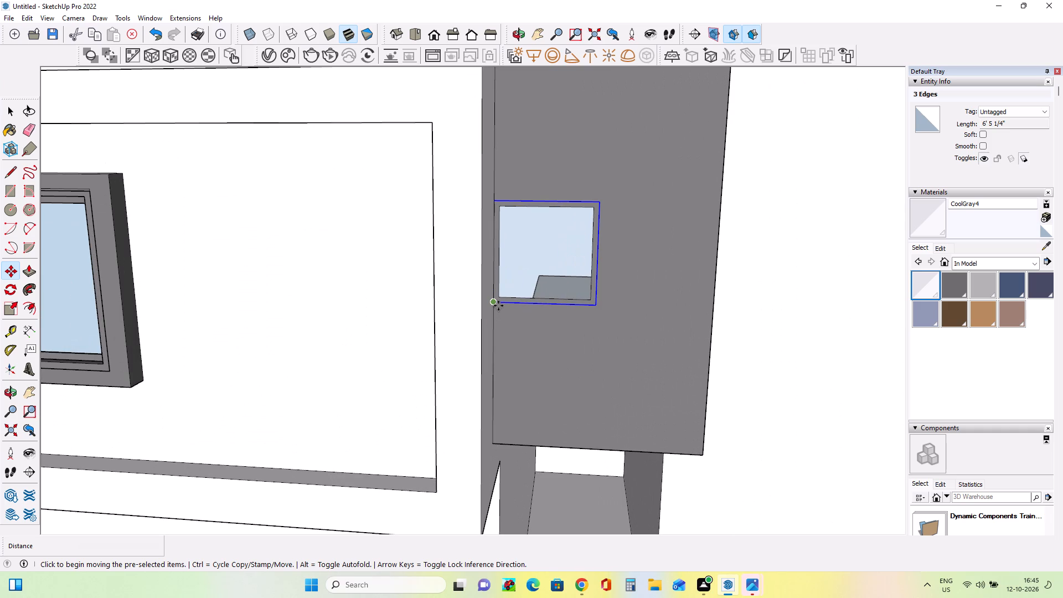
click(498, 306)
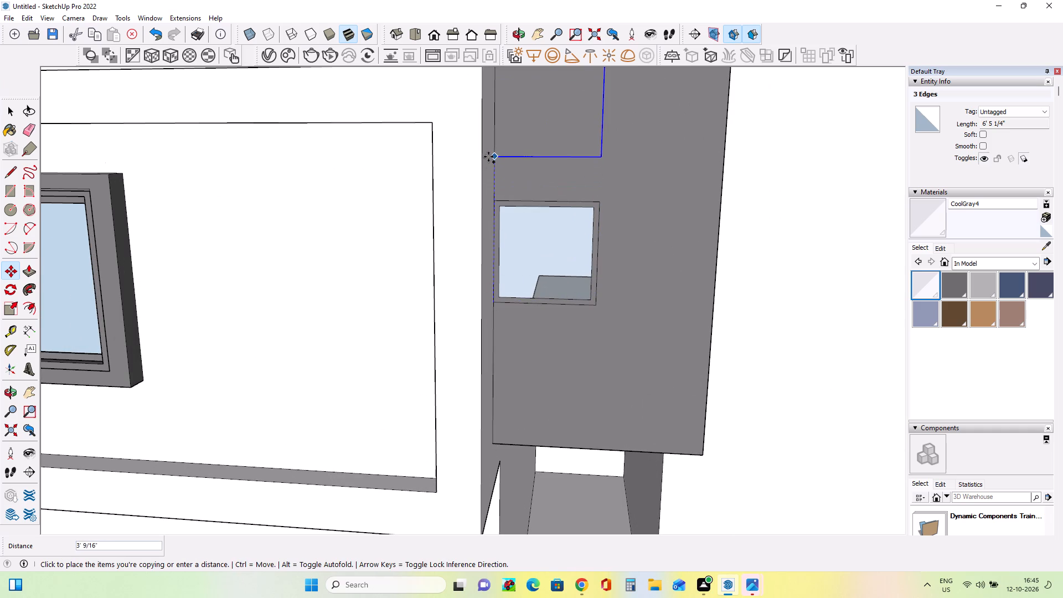
scroll(488, 157, down, 16)
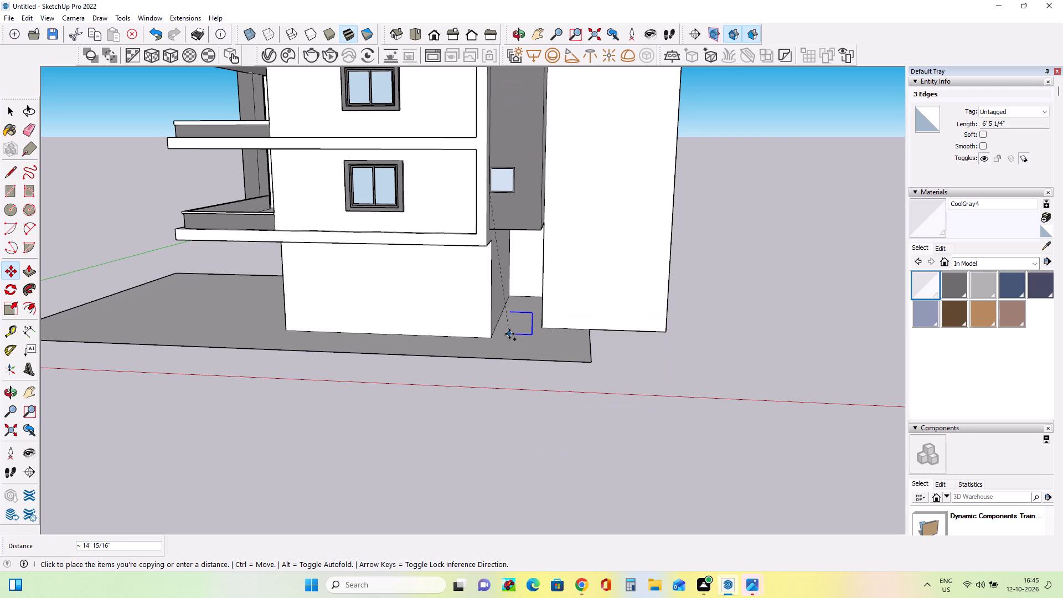
click(493, 92)
Copy the three opening edges about 7' 3 7/16" straight up the dark strip, level with the third-floor window.
scroll(535, 241, down, 9)
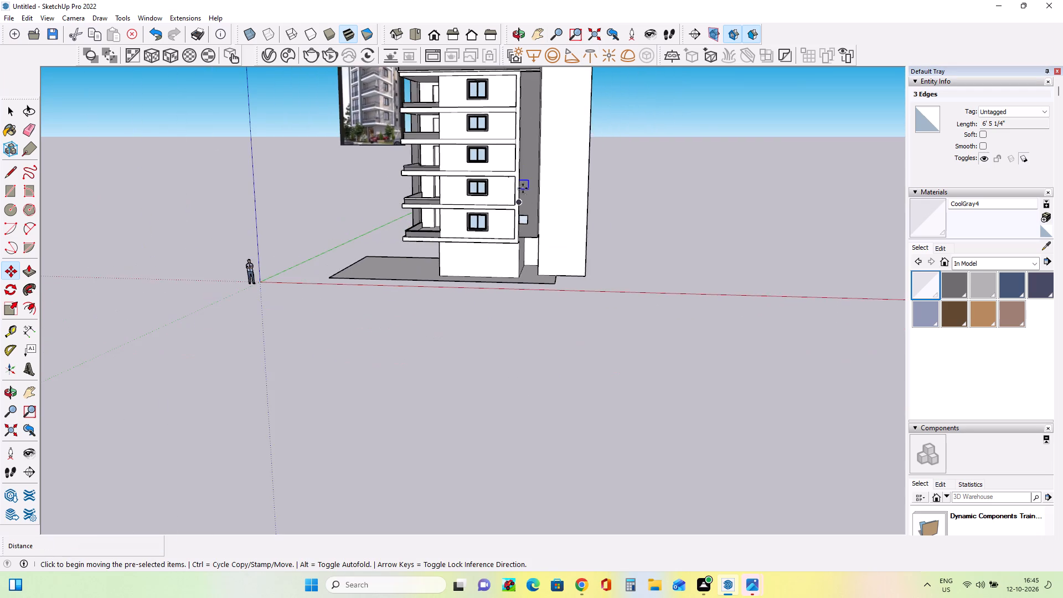
scroll(520, 179, up, 14)
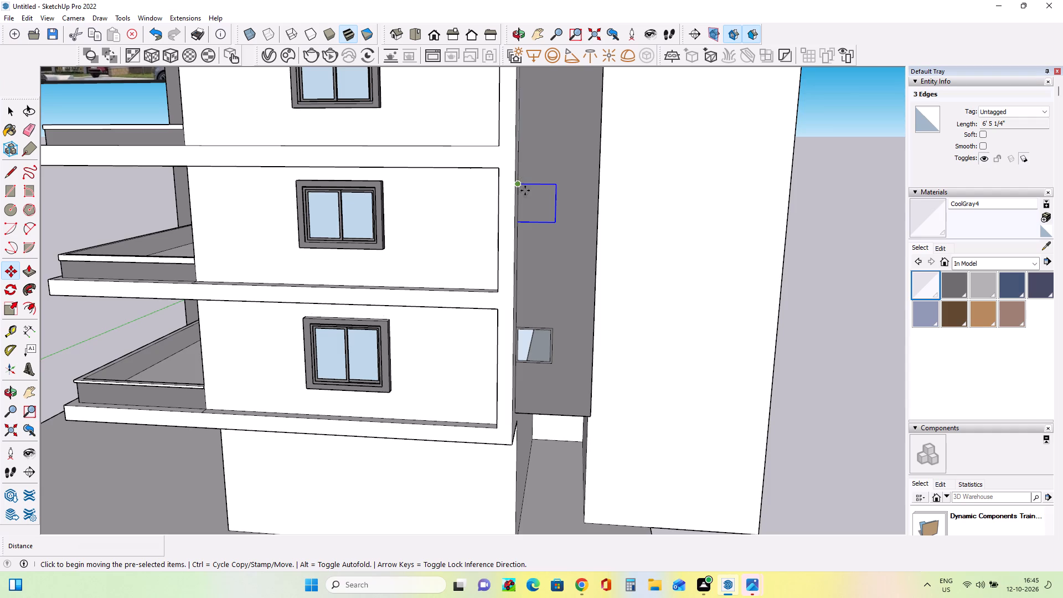
scroll(552, 223, up, 3)
scroll(552, 223, down, 3)
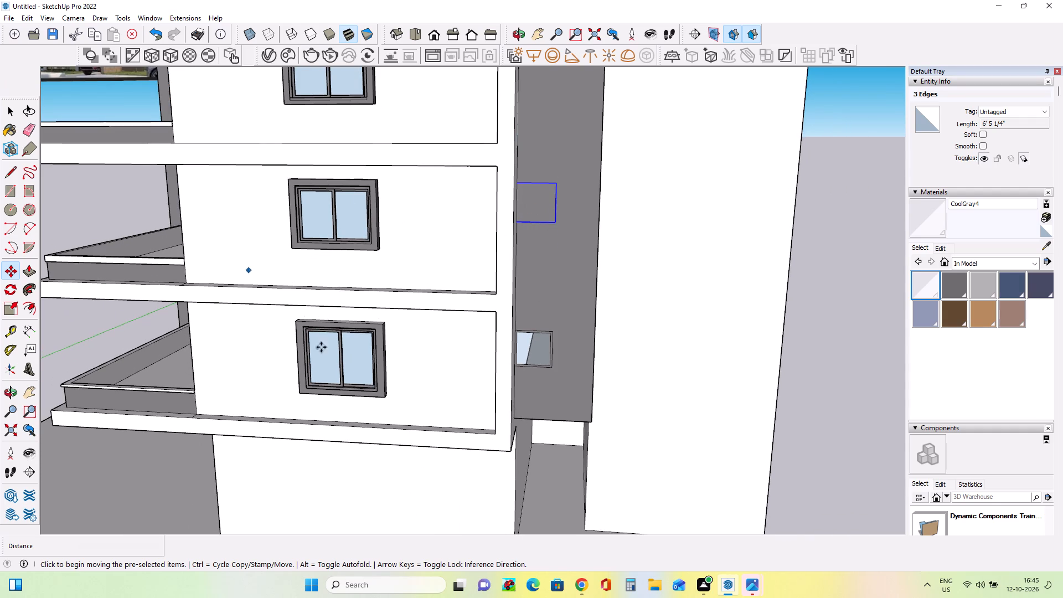
click(26, 390)
drag(305, 285, 279, 404)
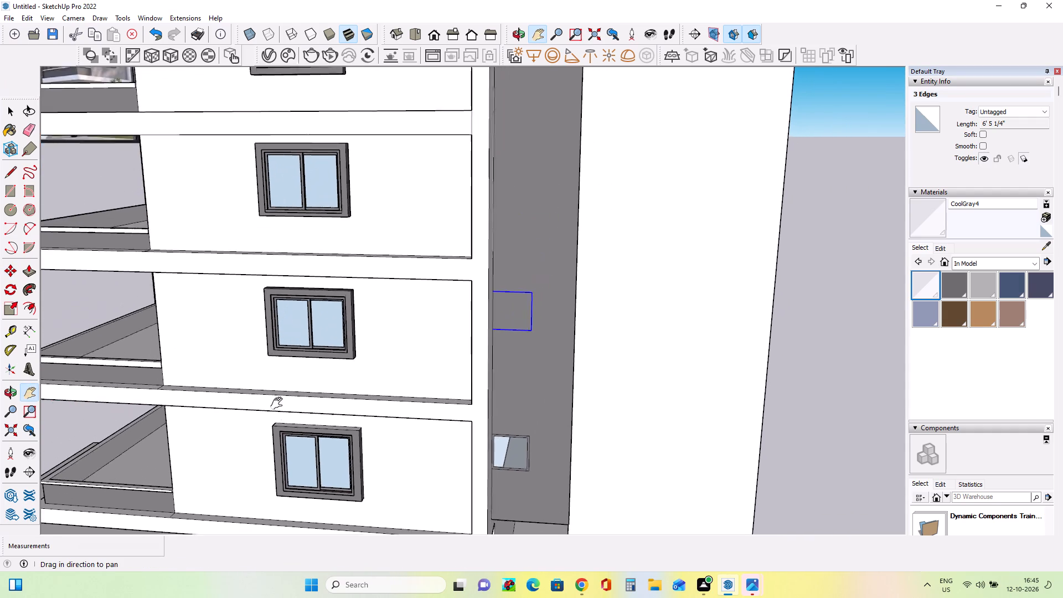
drag(279, 404, 278, 406)
click(16, 271)
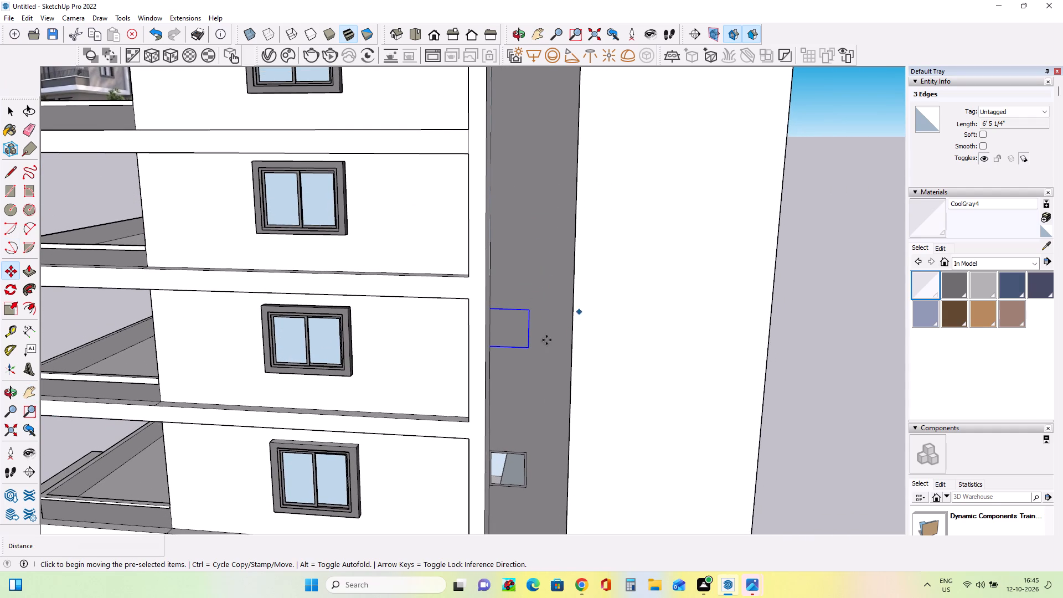
click(493, 346)
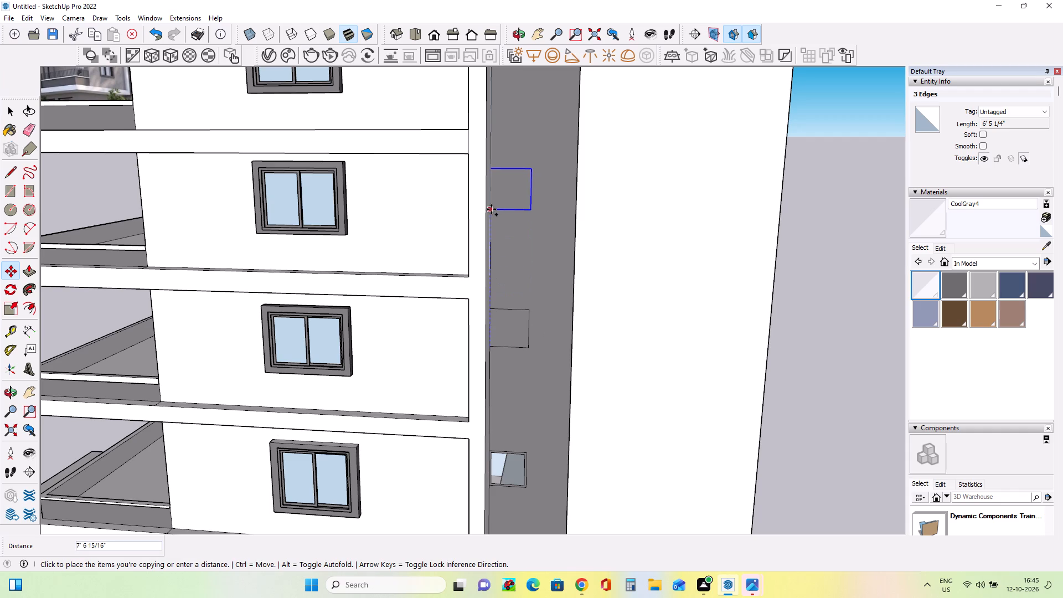
click(491, 215)
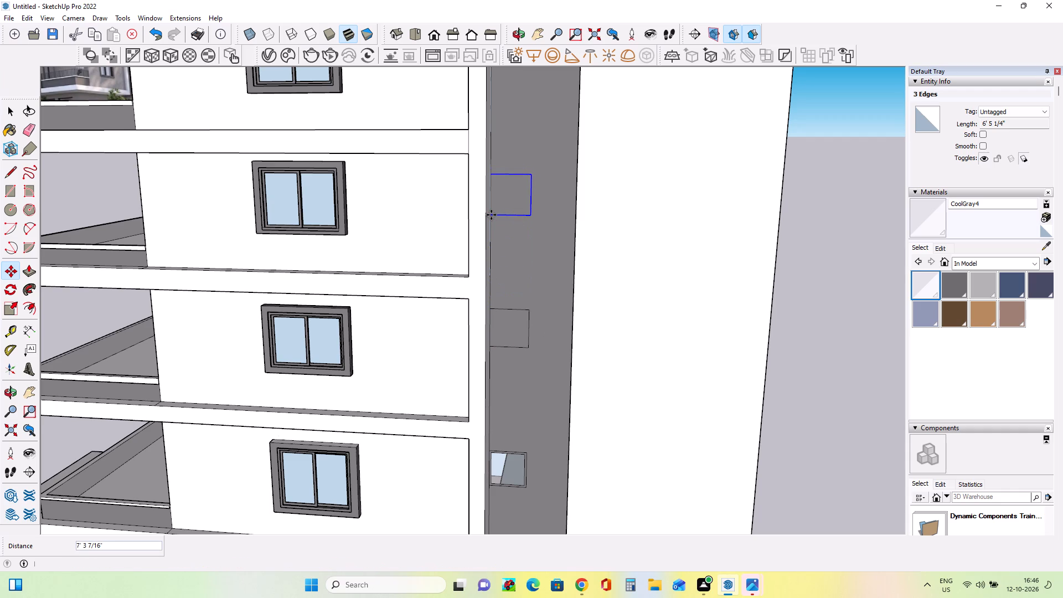
Copy the three opening edges about 7' 9 3/8" further up the dark strip, beside the fourth-floor window.
scroll(491, 216, down, 9)
click(491, 218)
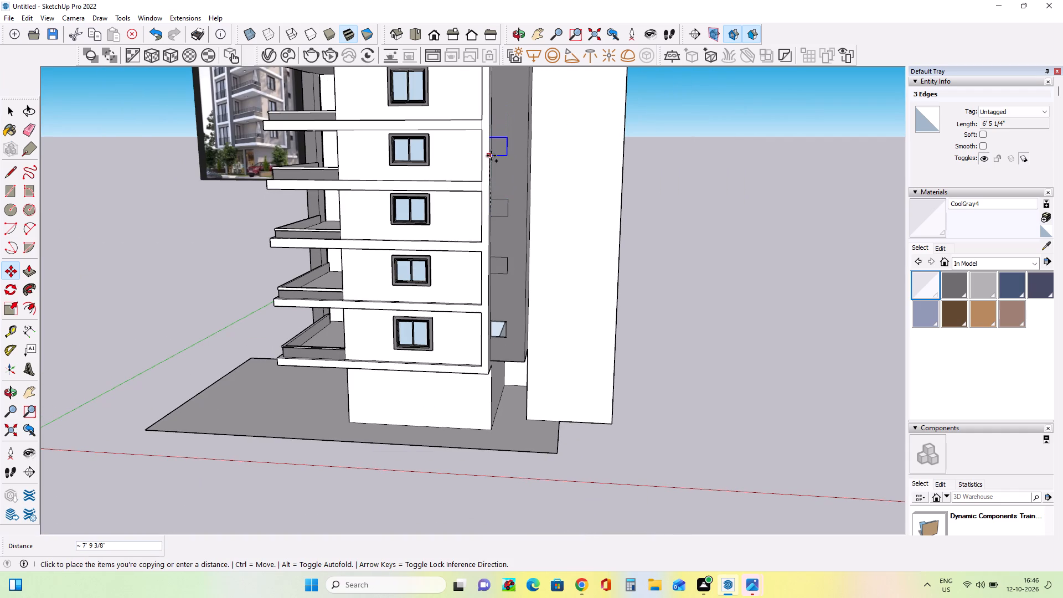
click(491, 156)
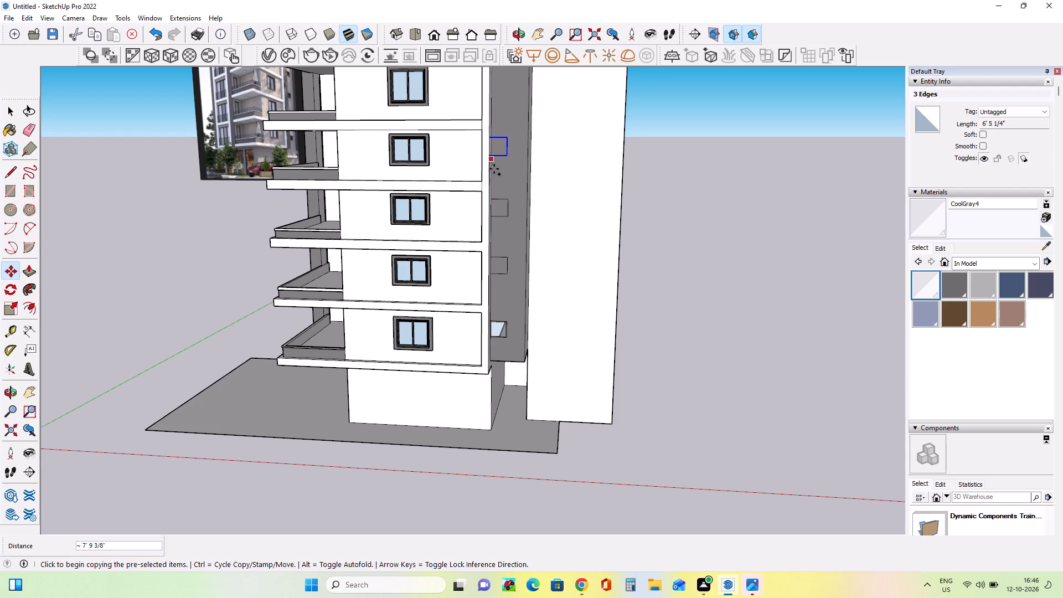
Copy the three opening edges about 8' 1 7/8" up the dark strip, level with the top-floor window.
scroll(494, 180, down, 9)
scroll(493, 144, up, 14)
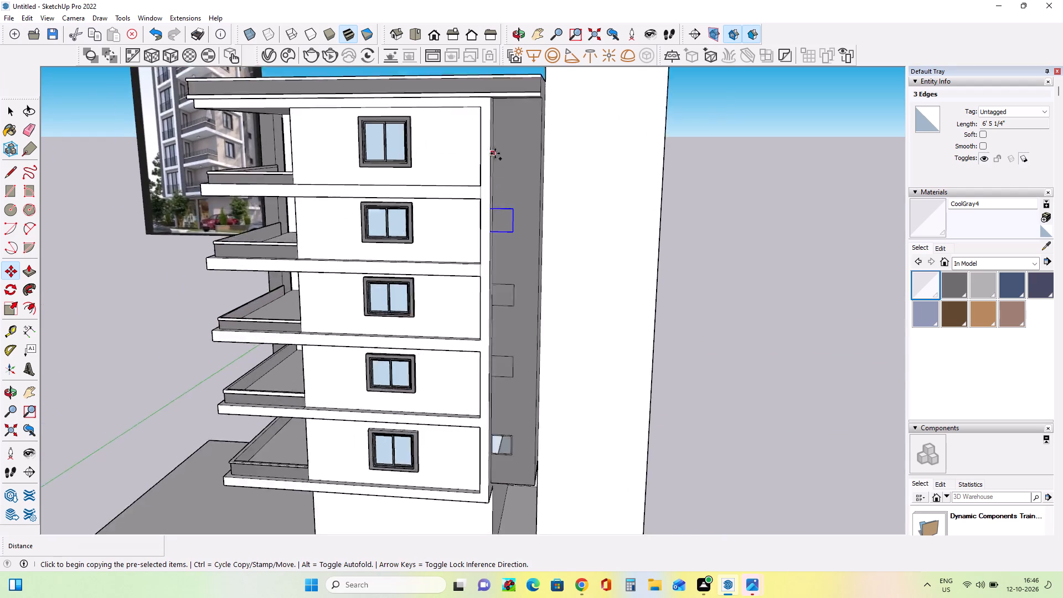
click(492, 257)
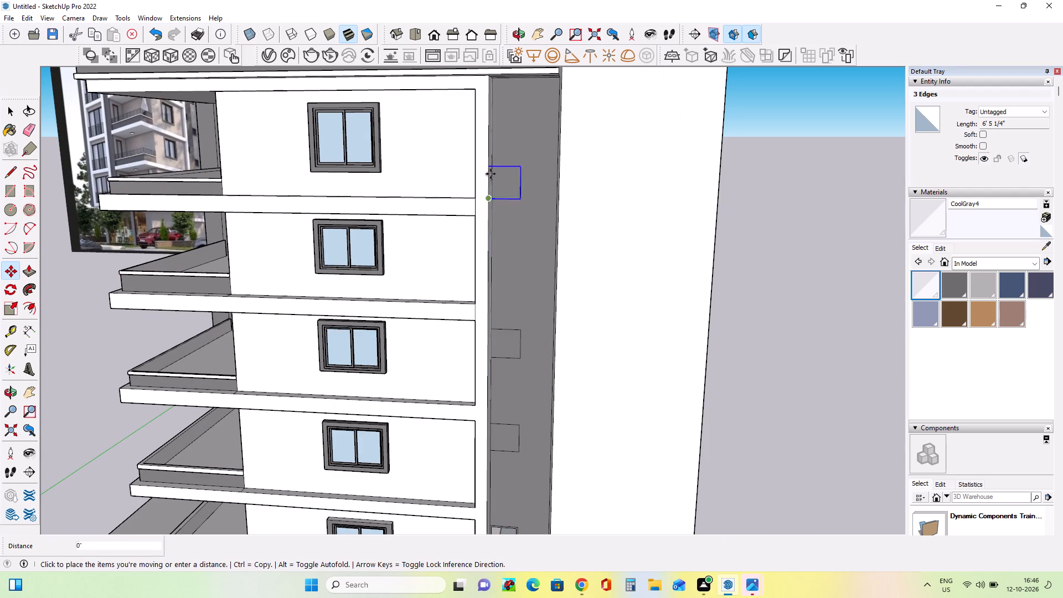
click(494, 142)
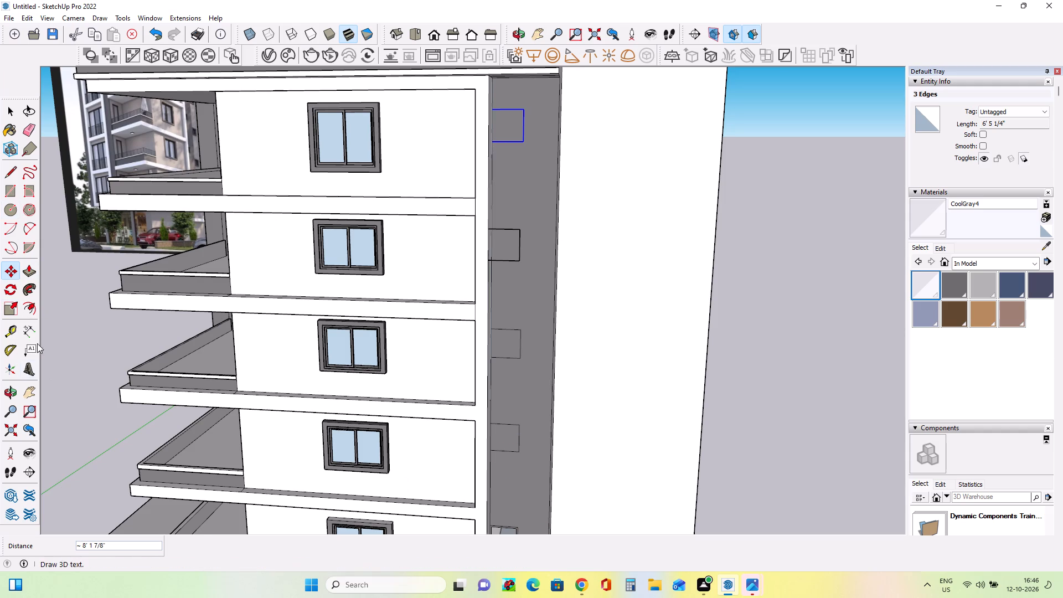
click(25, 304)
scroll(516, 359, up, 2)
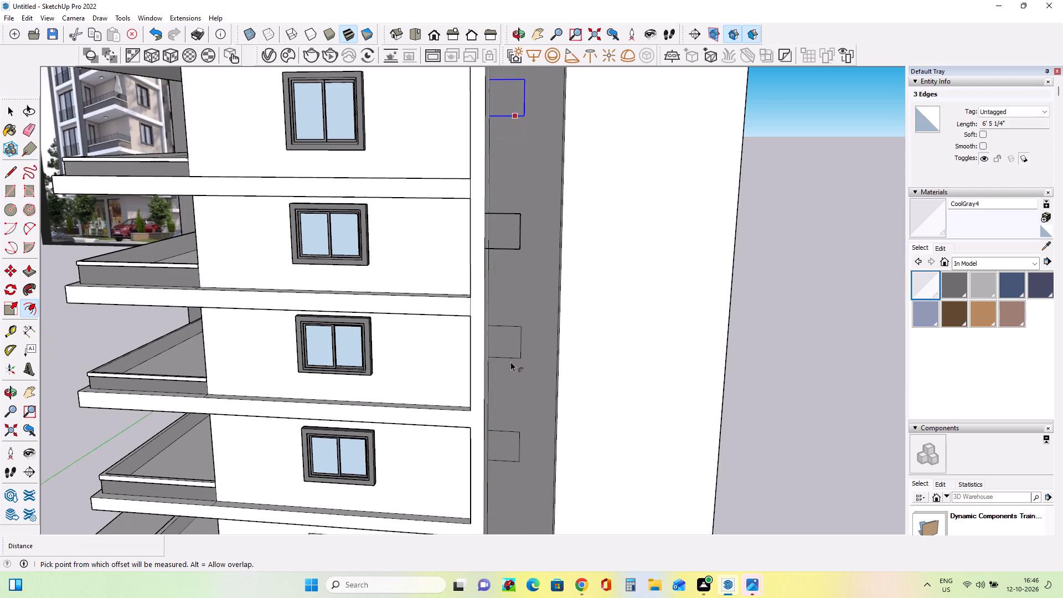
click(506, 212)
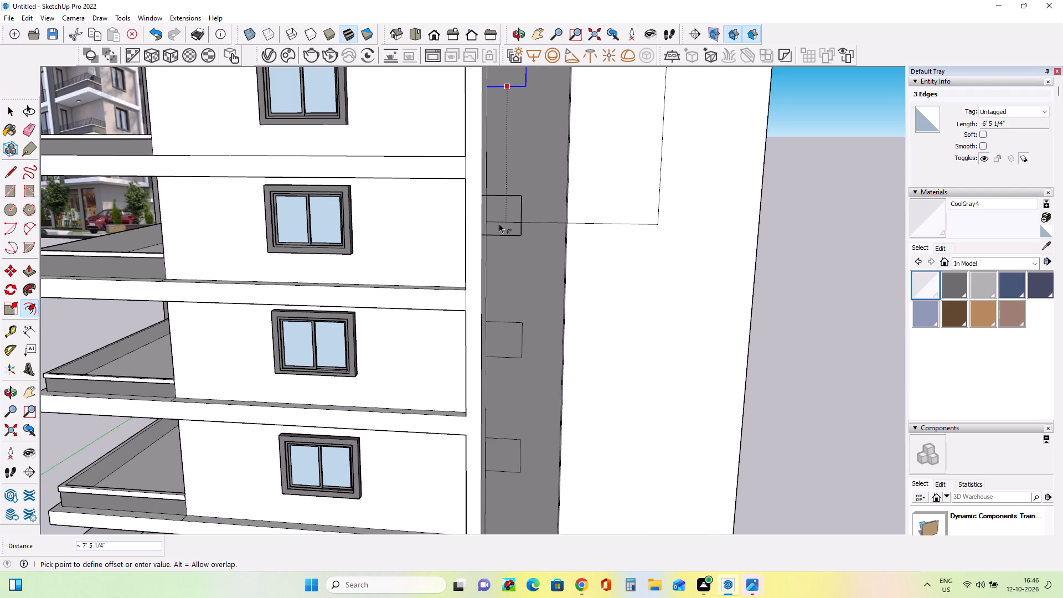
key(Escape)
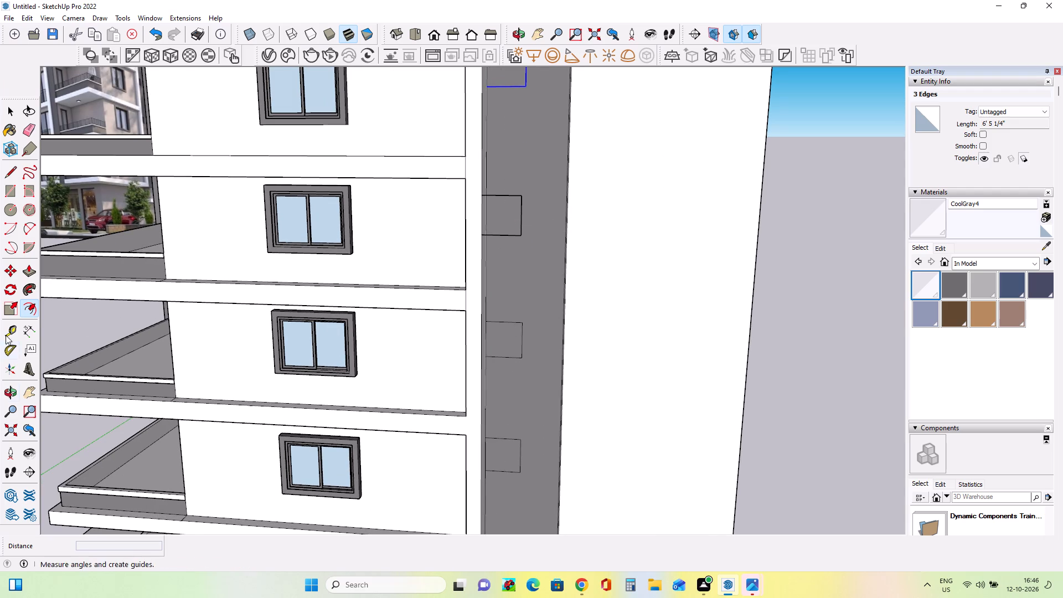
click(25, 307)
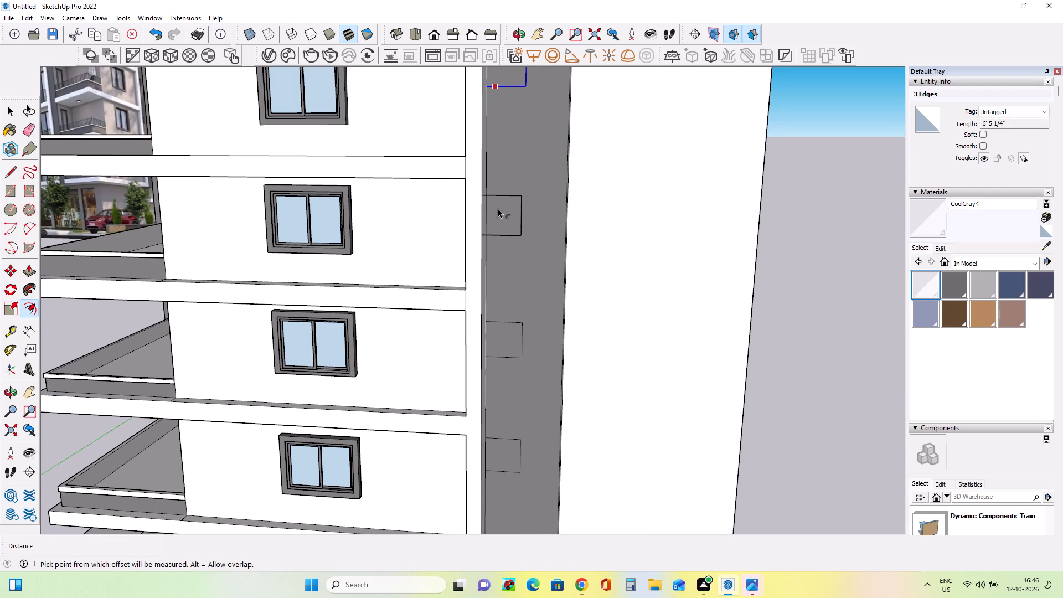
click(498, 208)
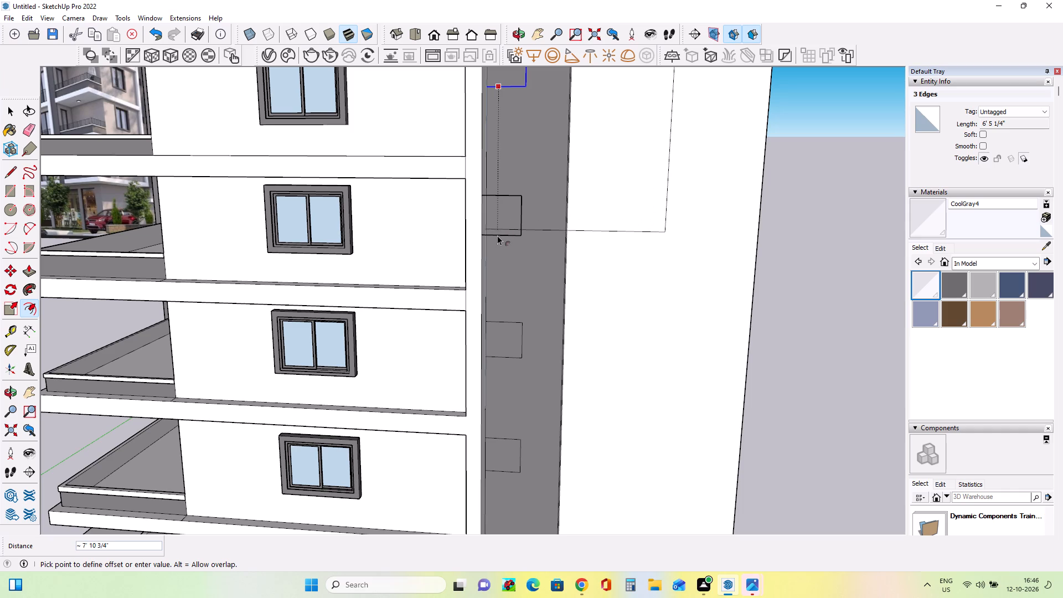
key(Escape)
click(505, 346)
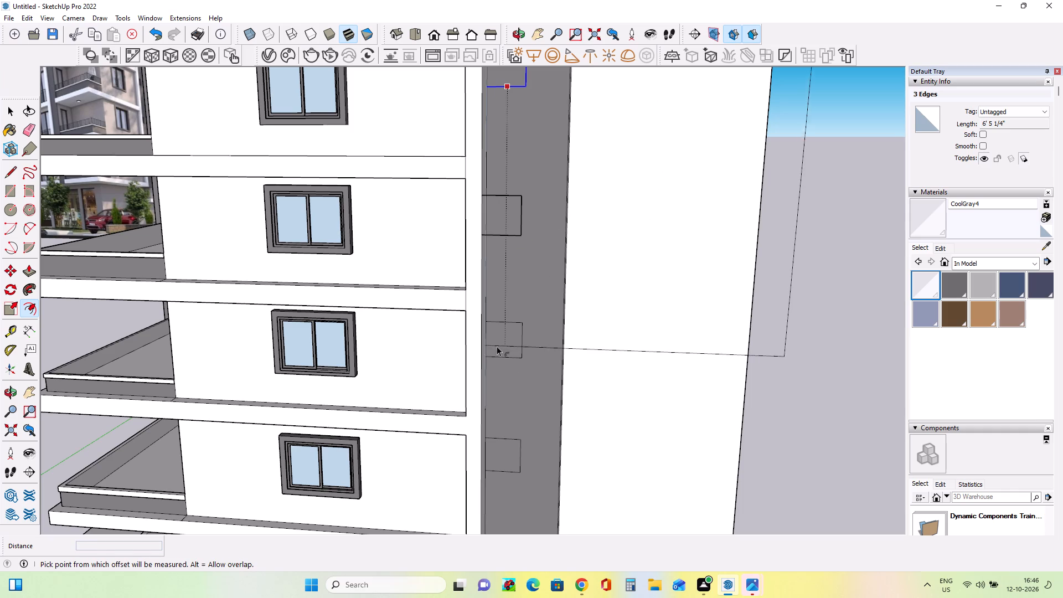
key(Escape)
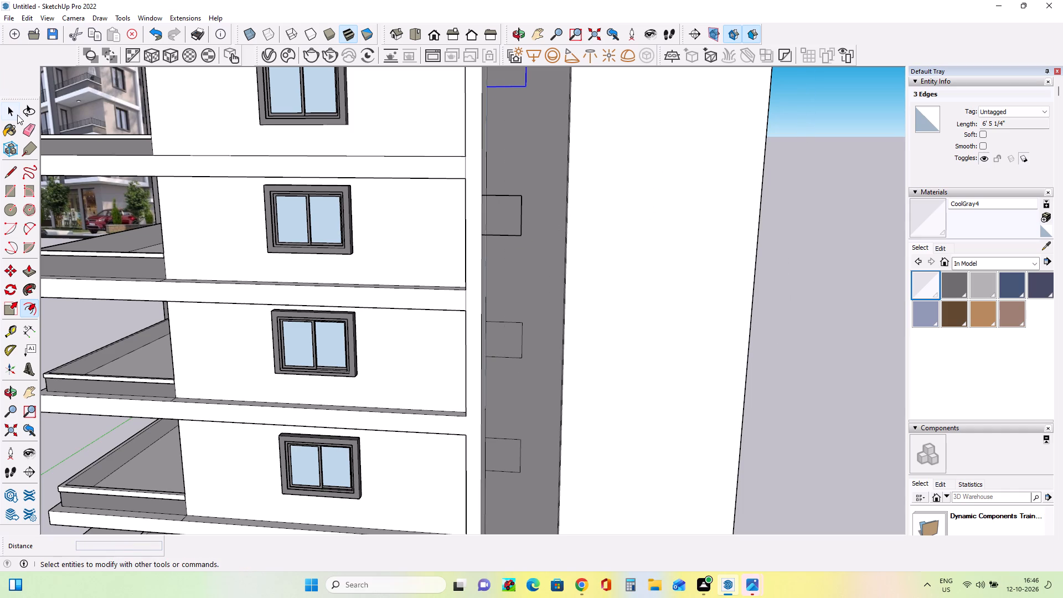
Delete the three edges of the opening outline beside the fourth-floor window on the dark strip.
click(17, 115)
click(494, 347)
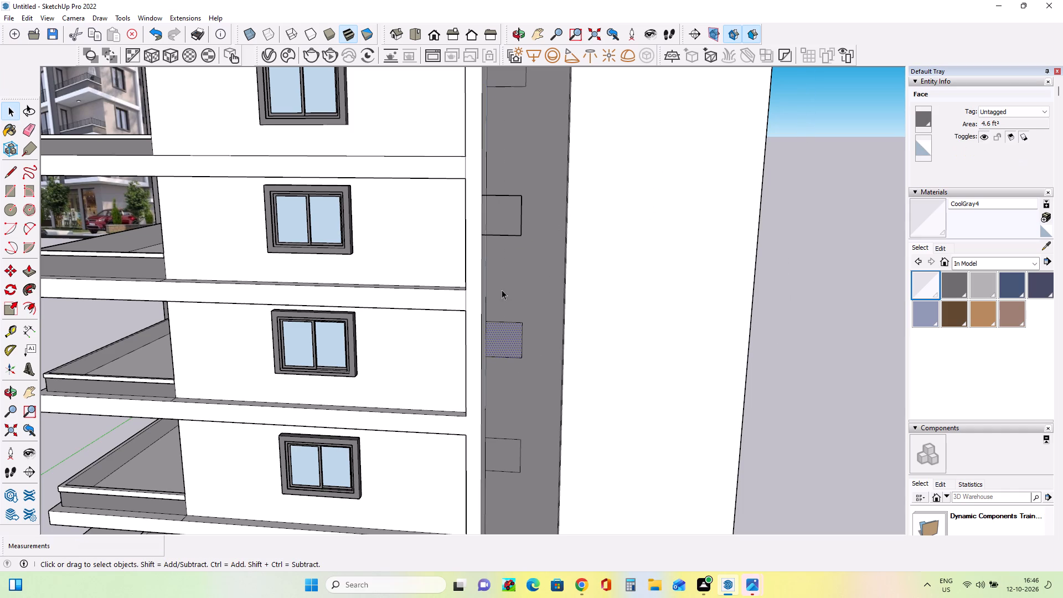
click(491, 212)
scroll(502, 215, up, 2)
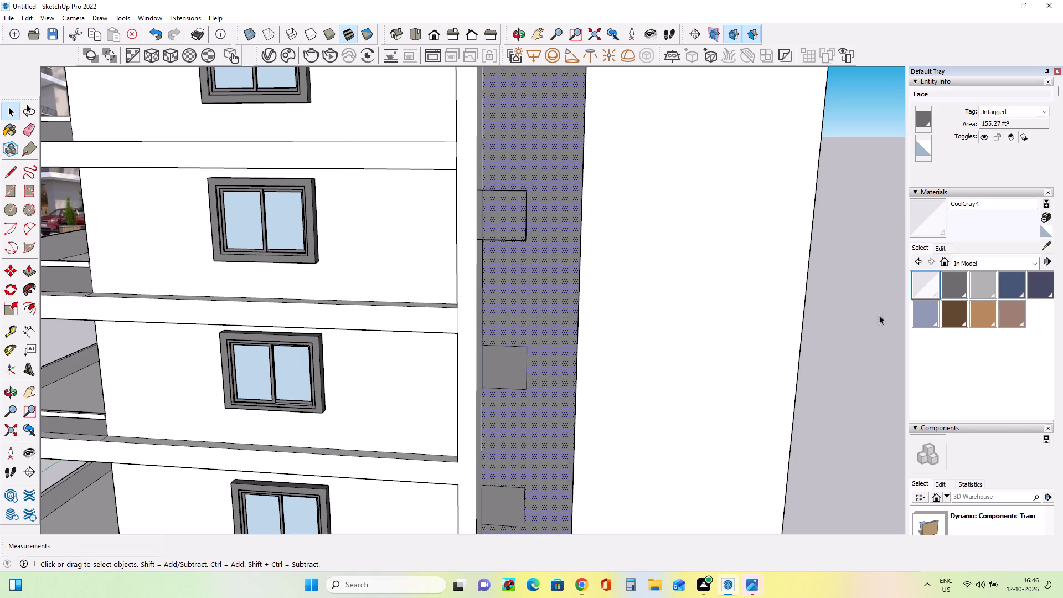
click(870, 318)
click(508, 241)
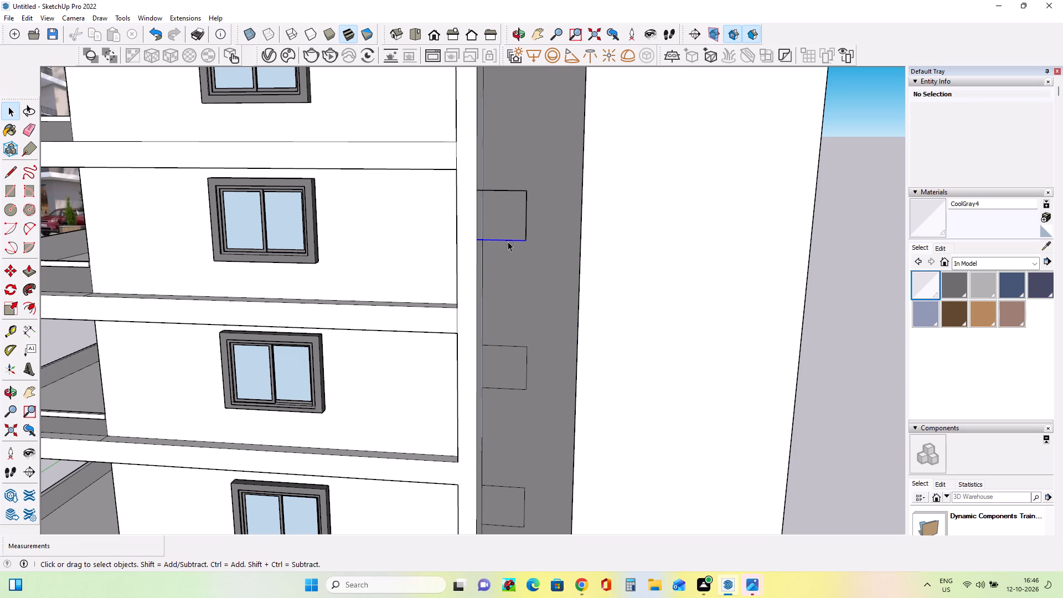
ctrl+click(526, 224)
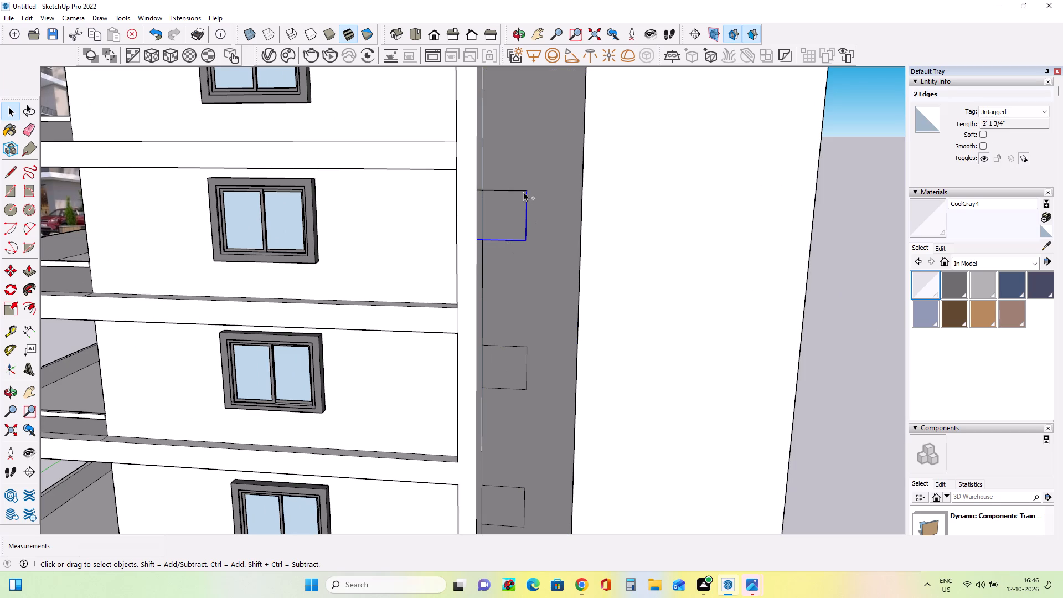
ctrl+click(523, 192)
key(Delete)
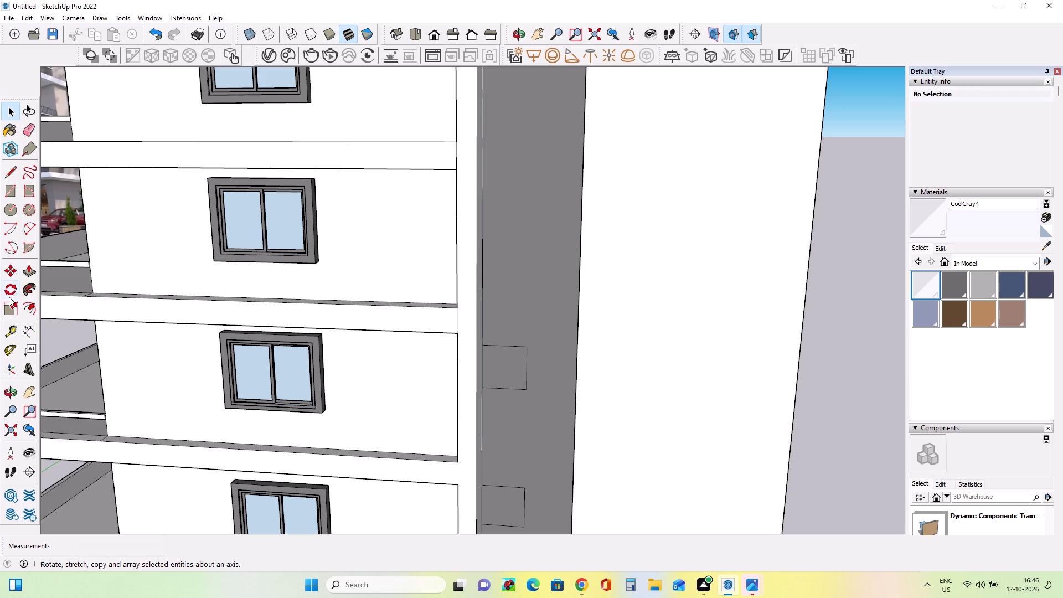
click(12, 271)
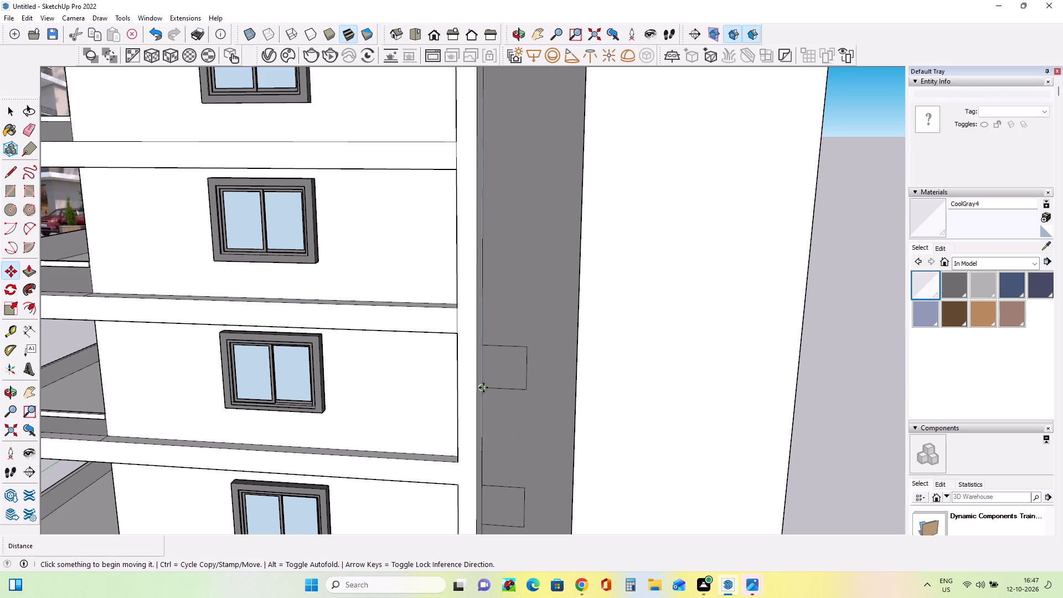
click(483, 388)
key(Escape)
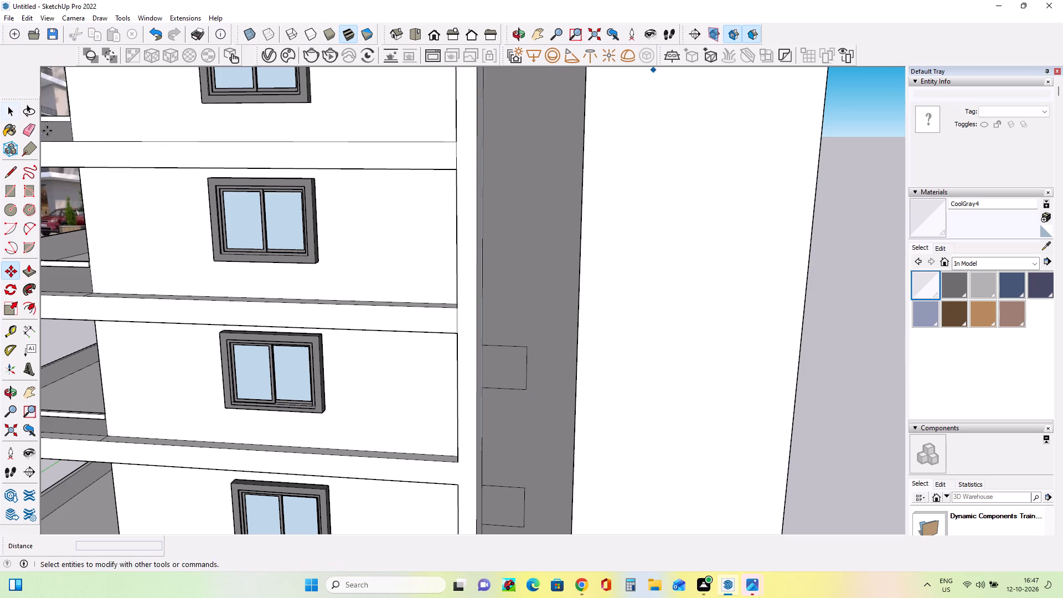
Copy the third-floor opening's three edges about 7' 5 7/8" straight up to the fourth-floor window level and check the placement from other angles.
click(12, 108)
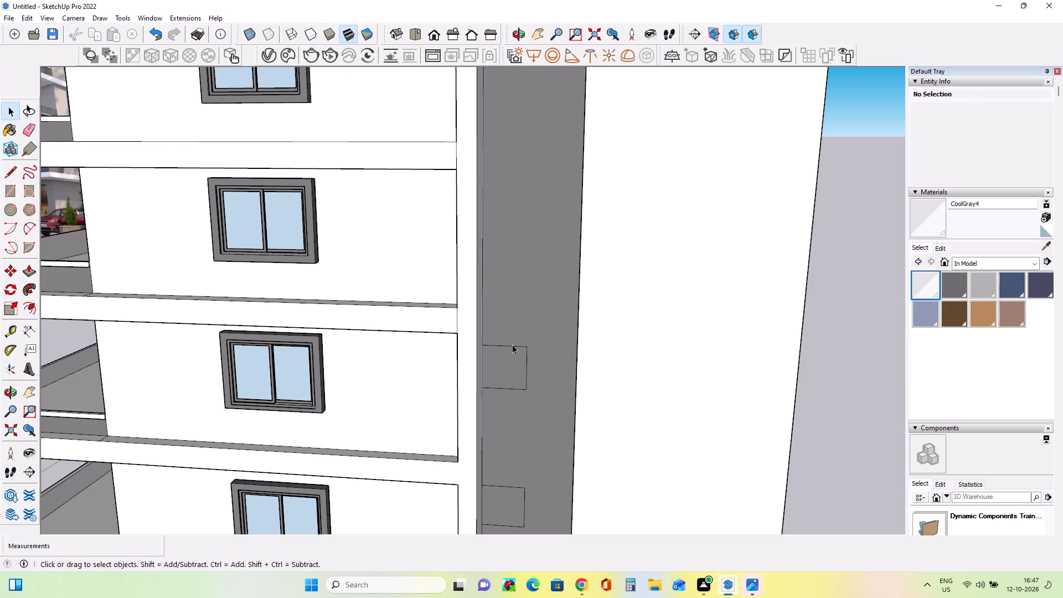
click(512, 344)
click(523, 347)
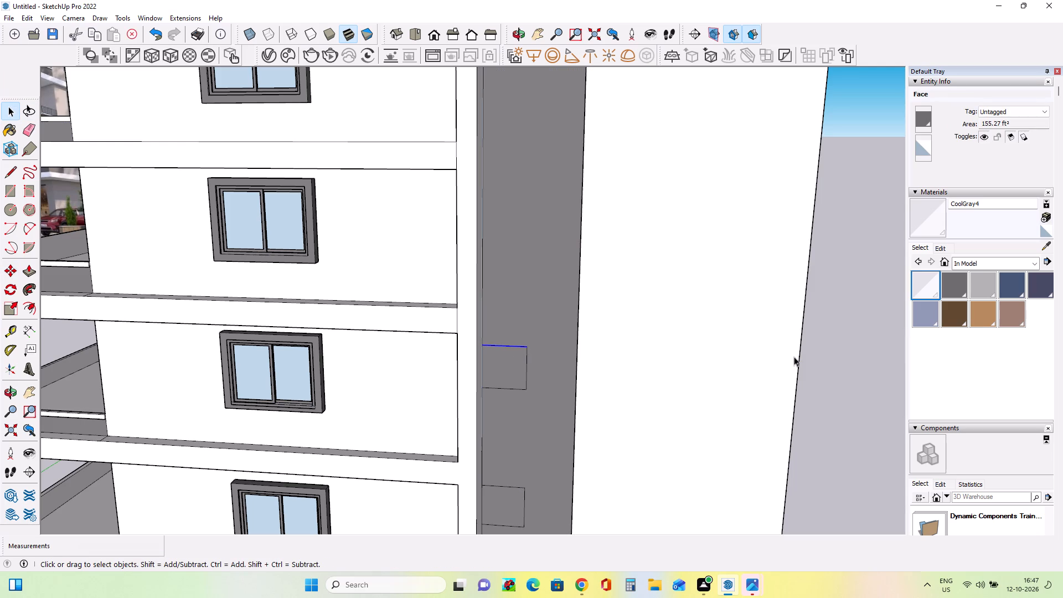
click(826, 368)
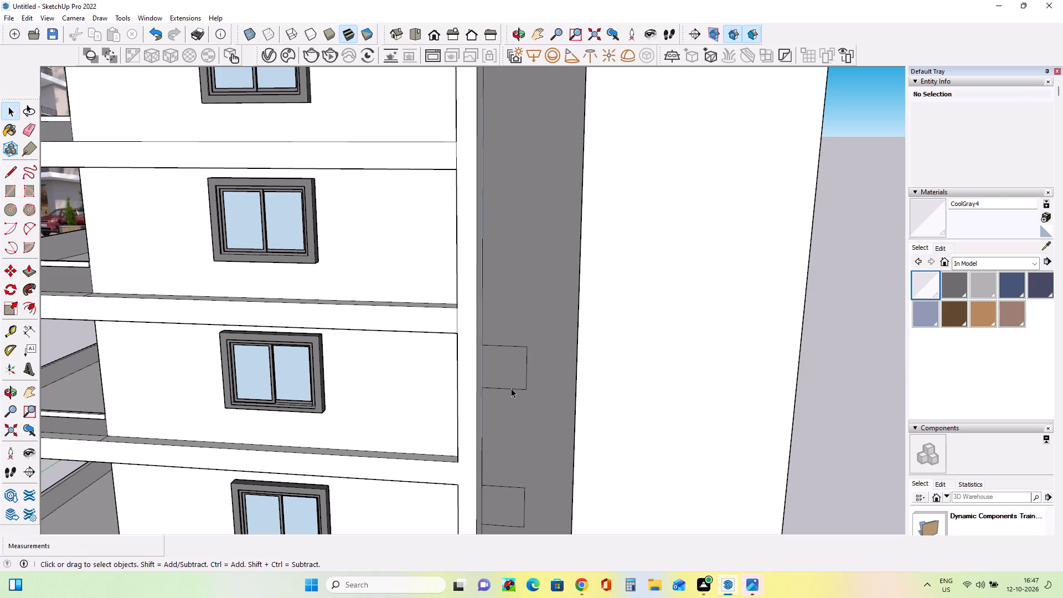
ctrl+click(511, 388)
ctrl+click(528, 384)
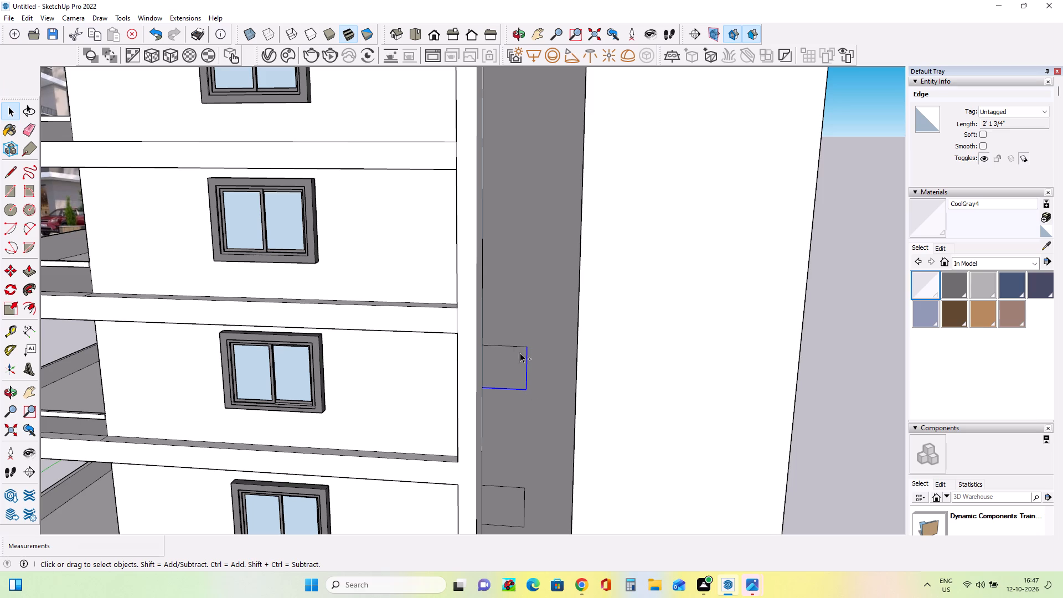
ctrl+click(515, 347)
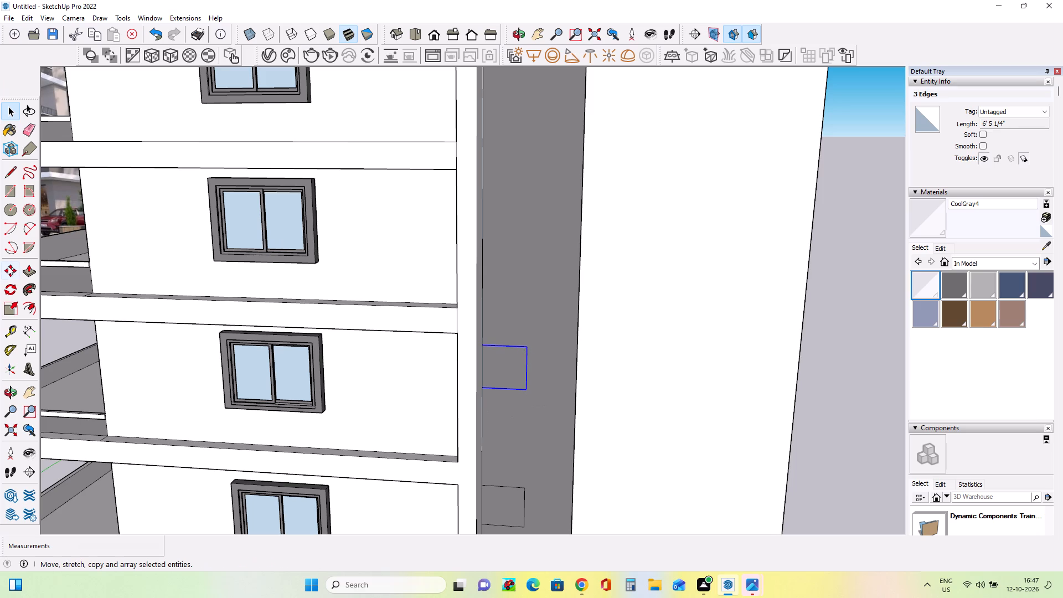
click(13, 273)
click(481, 388)
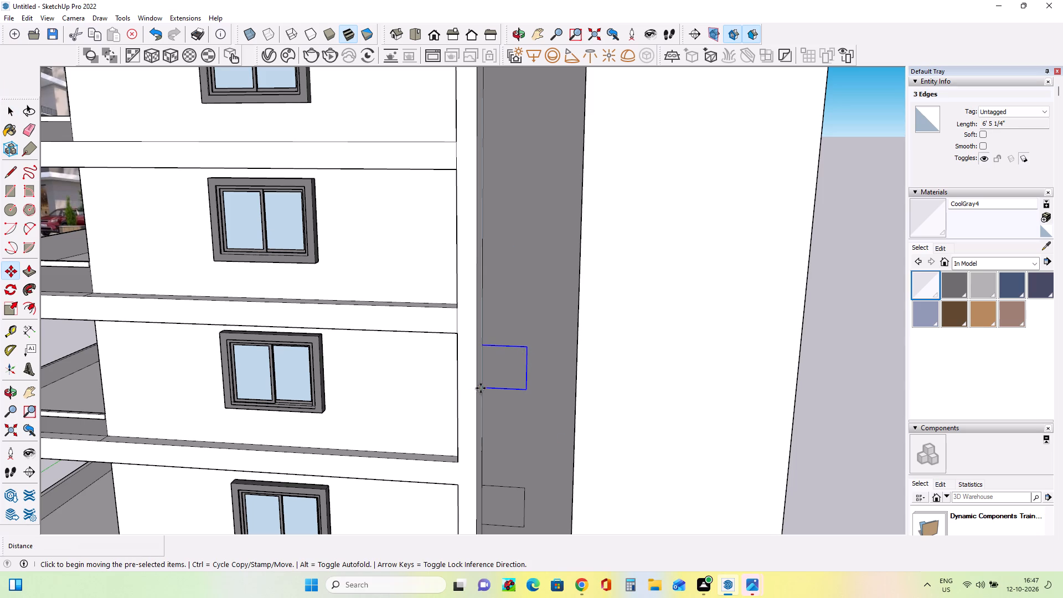
click(487, 234)
middle_drag(532, 340, 510, 358)
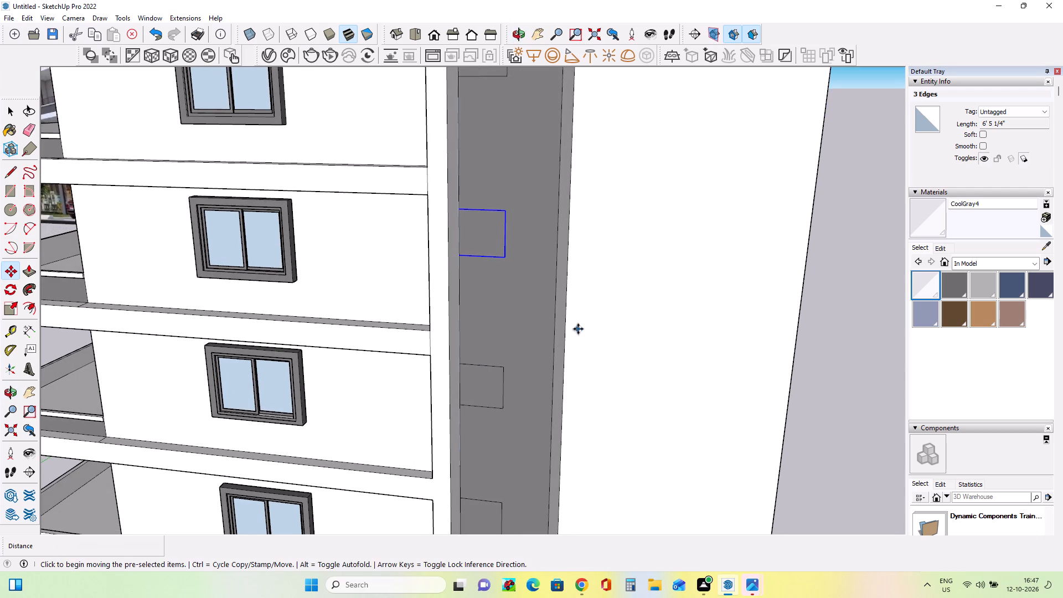
middle_drag(578, 329, 577, 351)
middle_drag(535, 324, 522, 367)
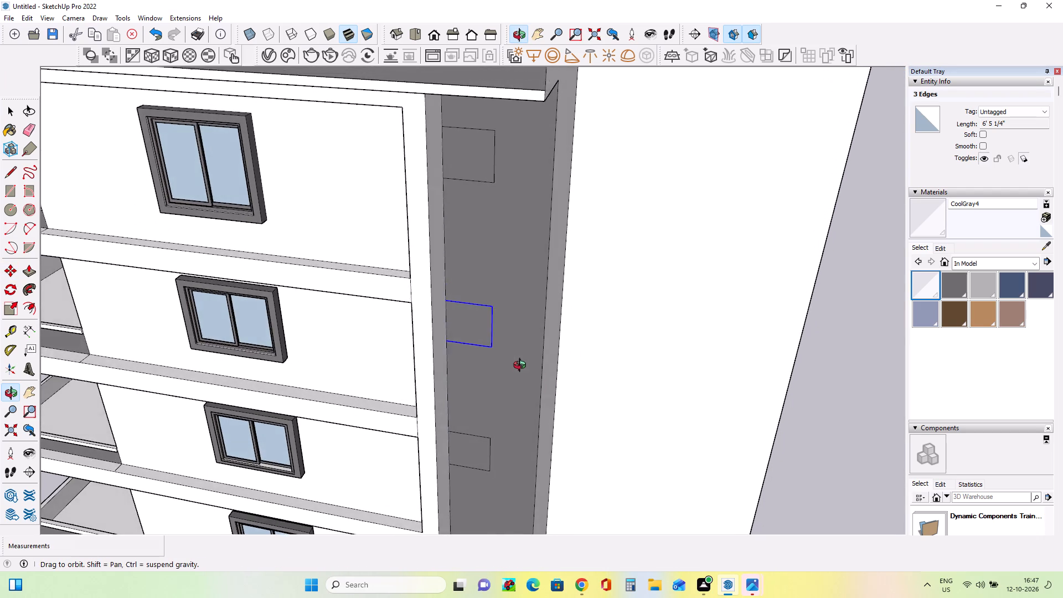
middle_drag(522, 367, 514, 344)
middle_drag(519, 346, 522, 357)
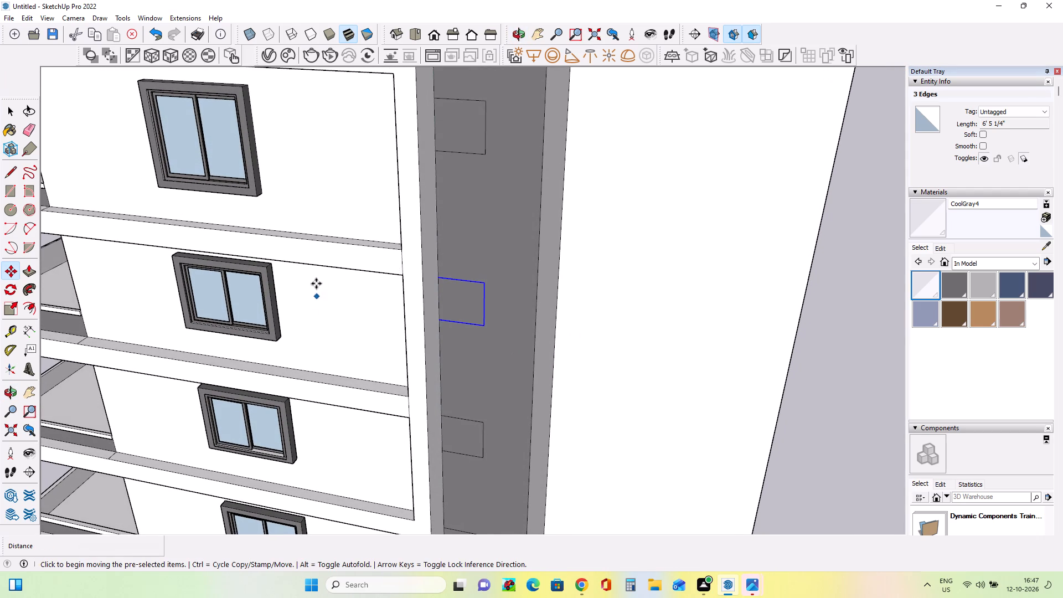
Offset the top-floor opening outline on the dark grey strip inward by about 1 3/8" to form a narrow frame border.
click(30, 304)
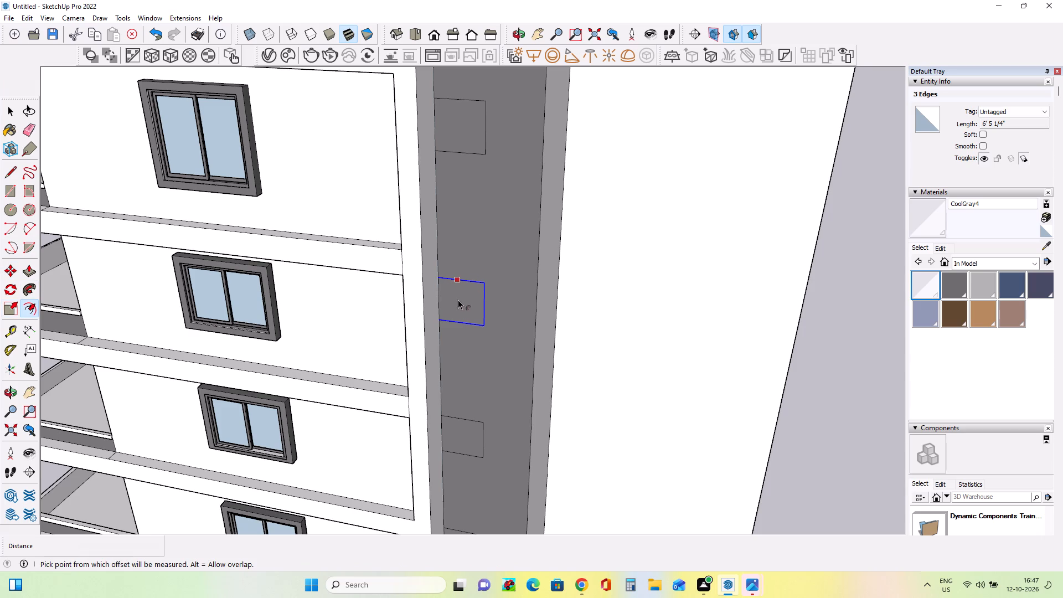
click(12, 114)
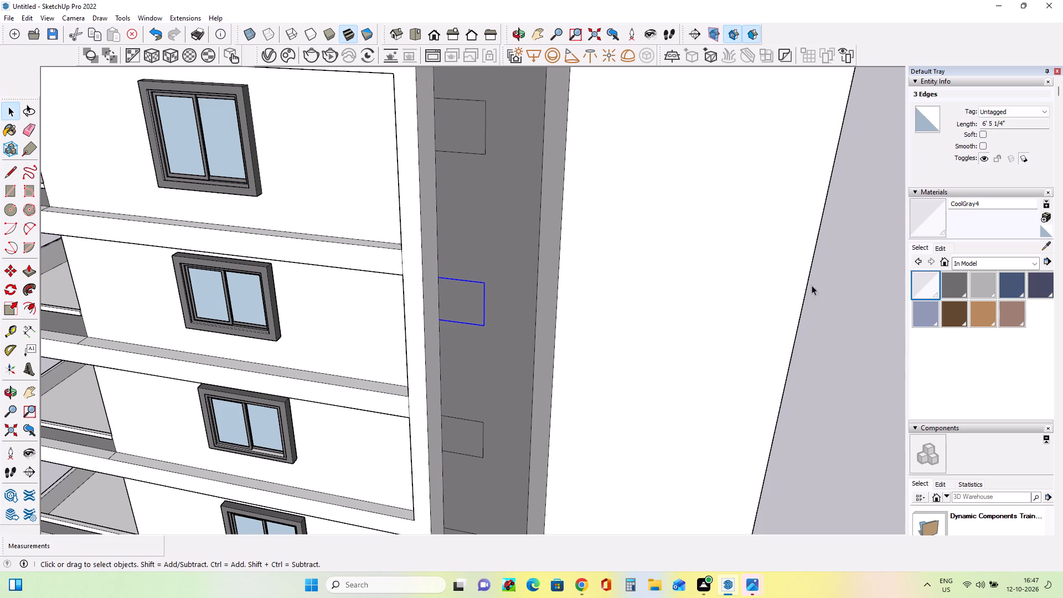
click(836, 286)
middle_drag(467, 298, 470, 278)
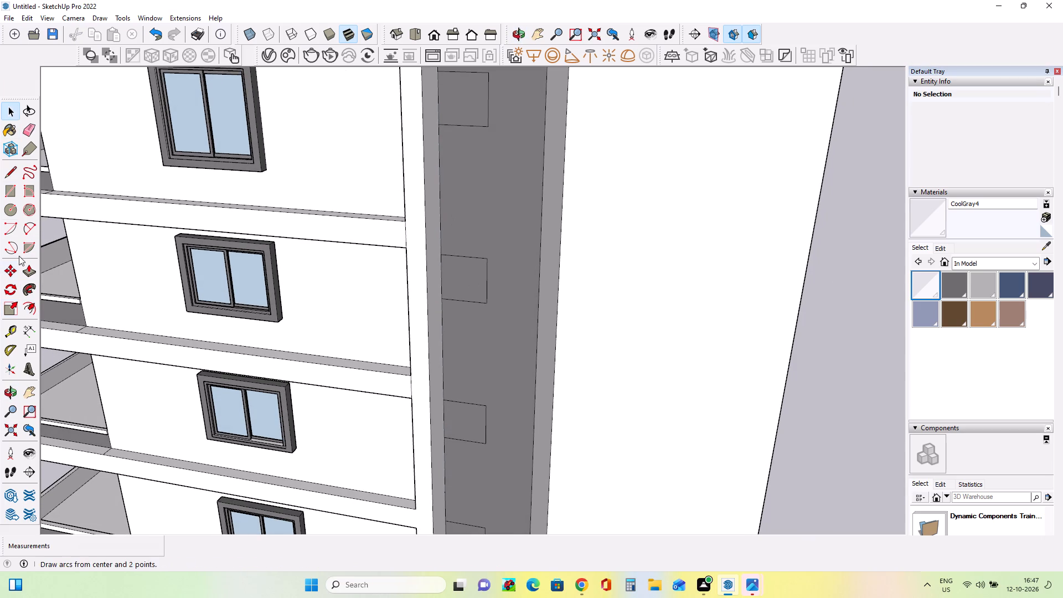
click(28, 307)
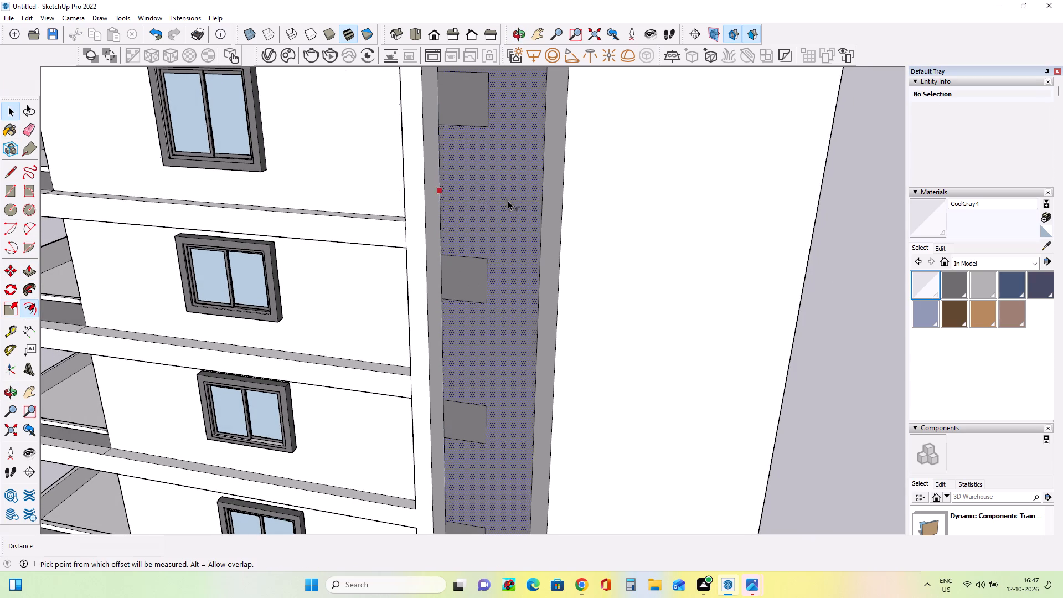
click(456, 100)
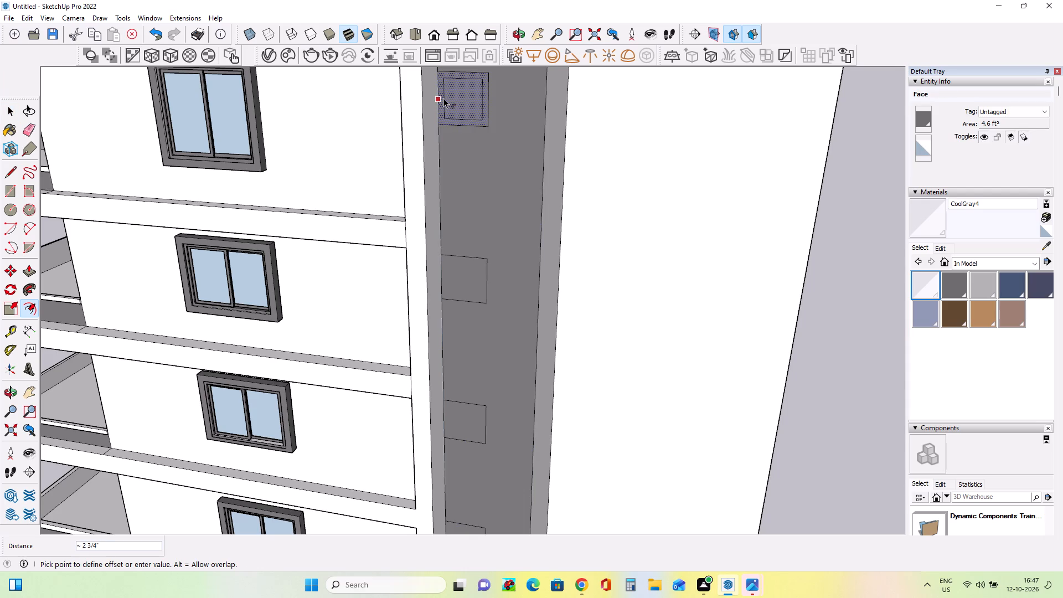
click(441, 94)
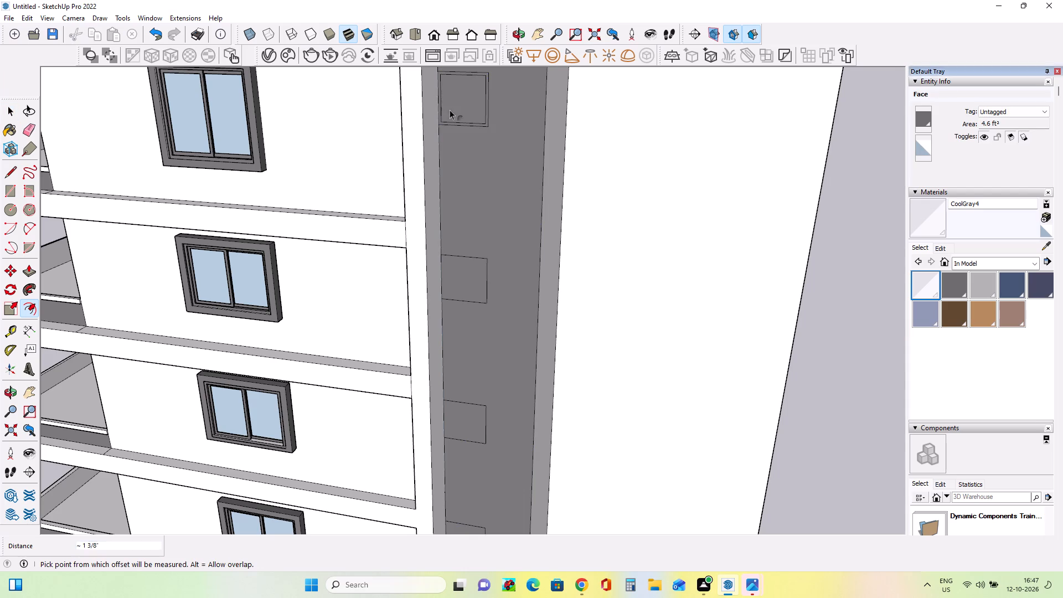
Offset the fourth-floor opening outline inward for a narrow frame border, and the third-floor one by about 1 9/16".
click(464, 276)
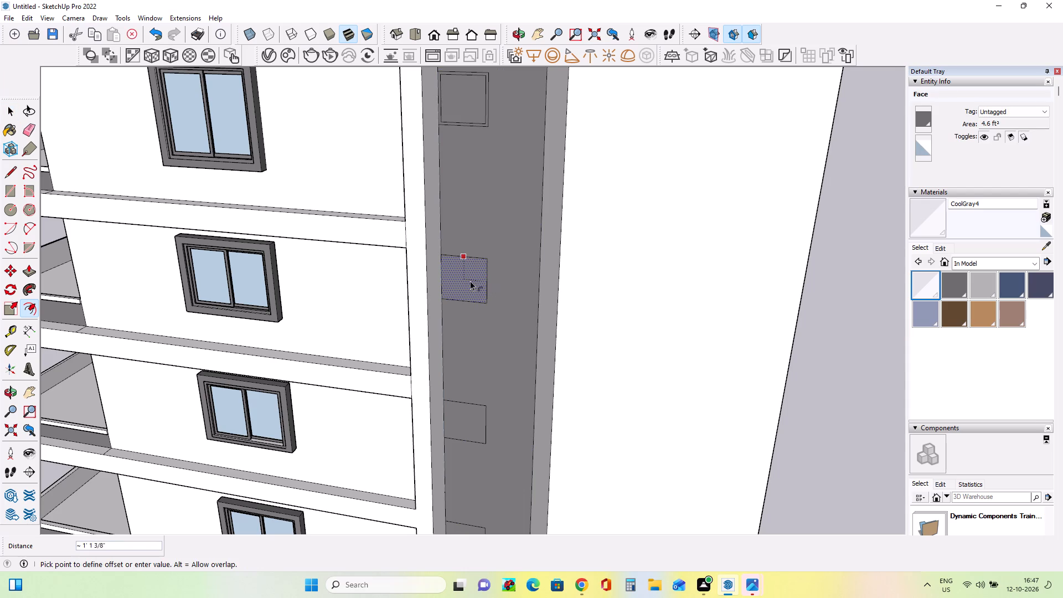
click(462, 280)
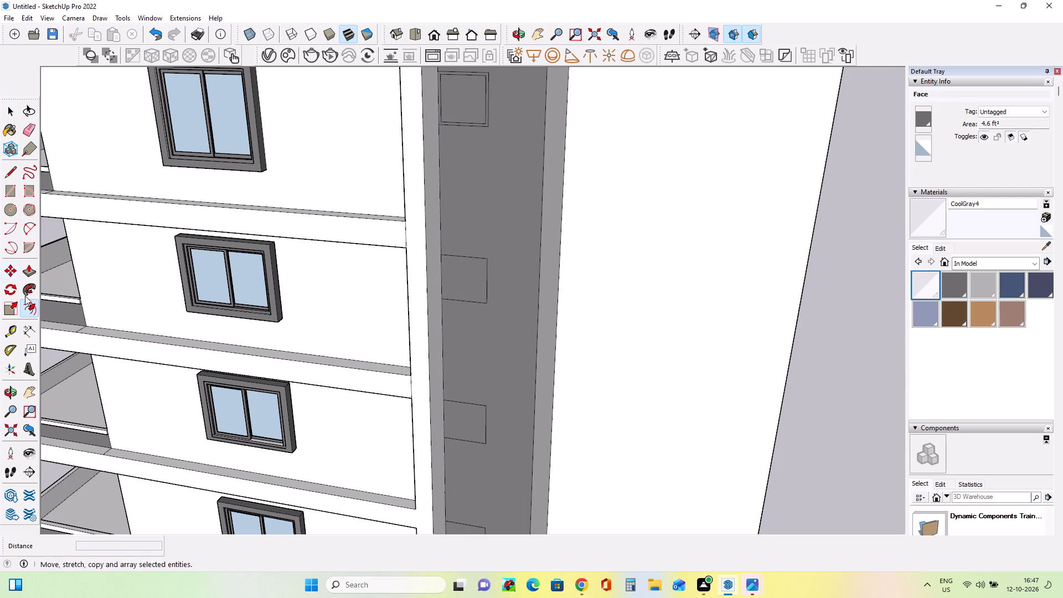
click(34, 307)
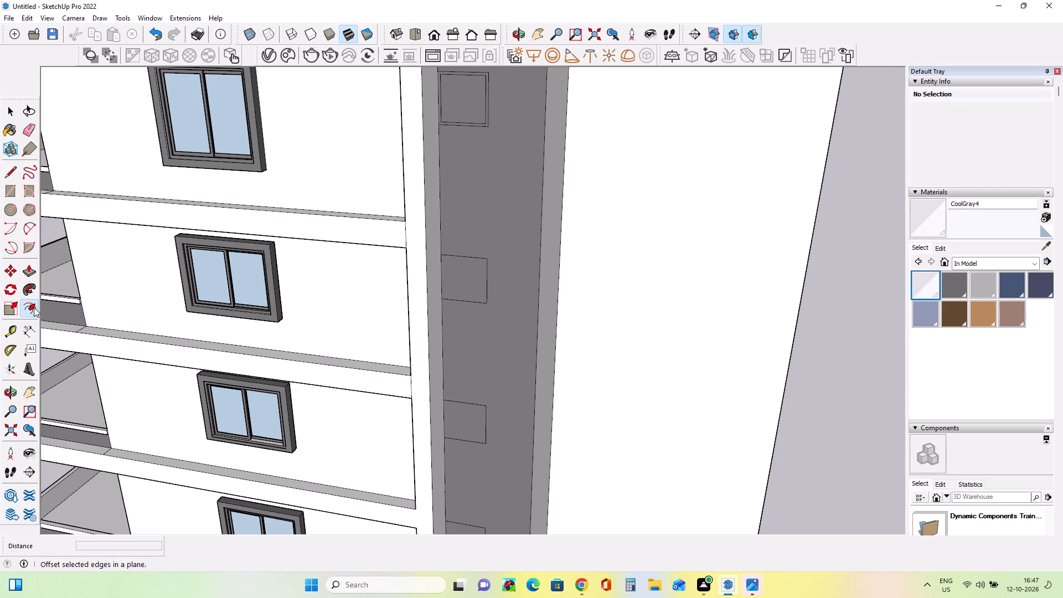
click(467, 272)
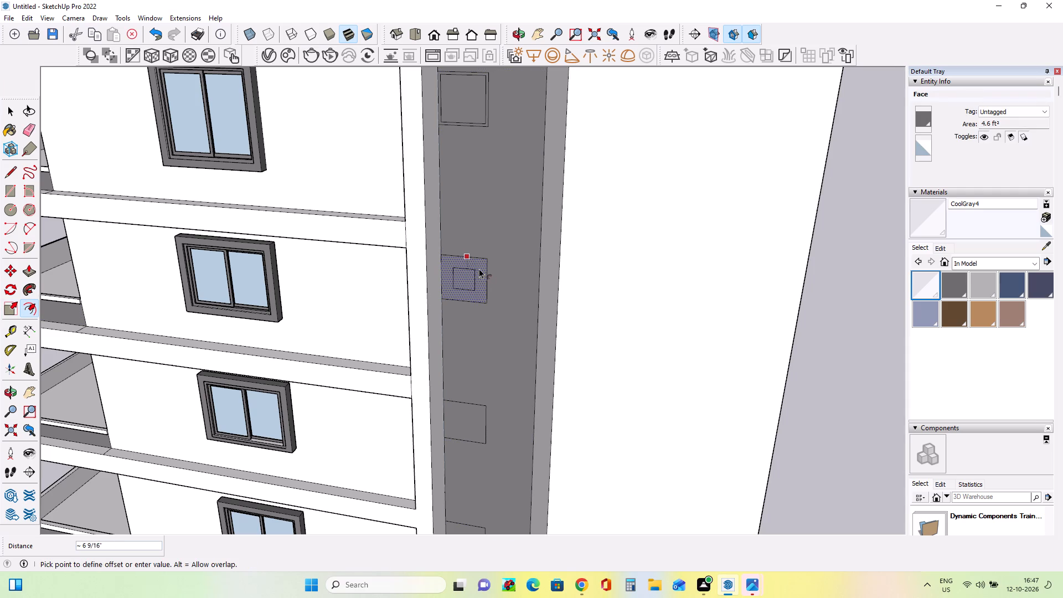
click(481, 260)
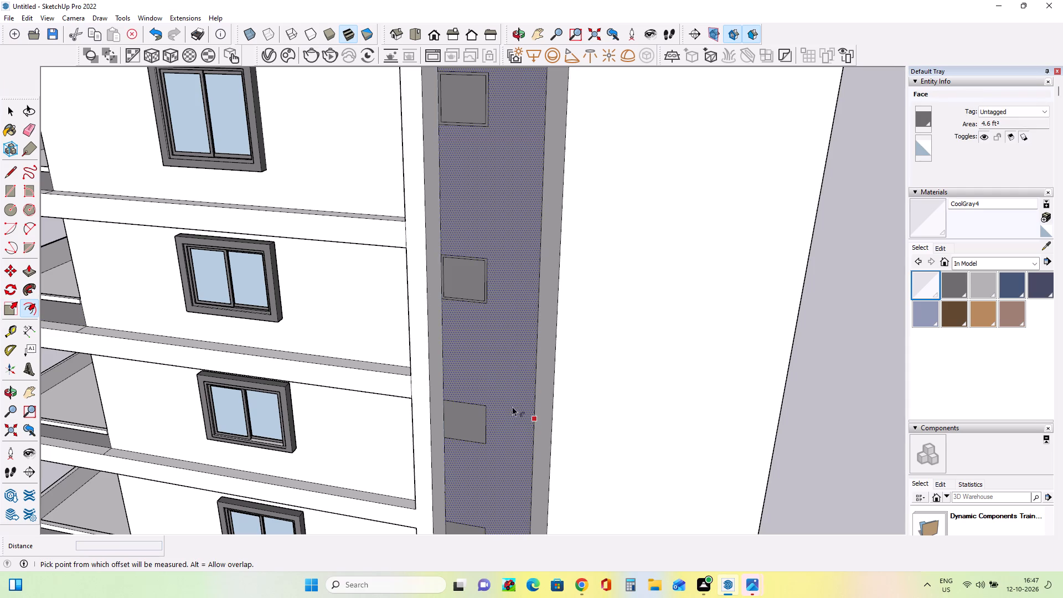
click(467, 423)
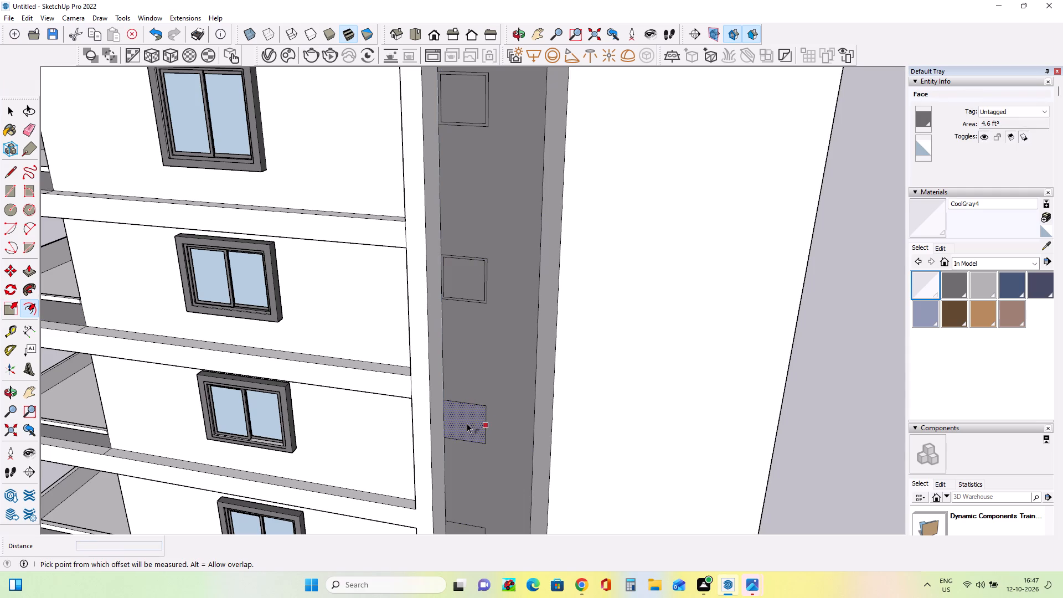
click(483, 416)
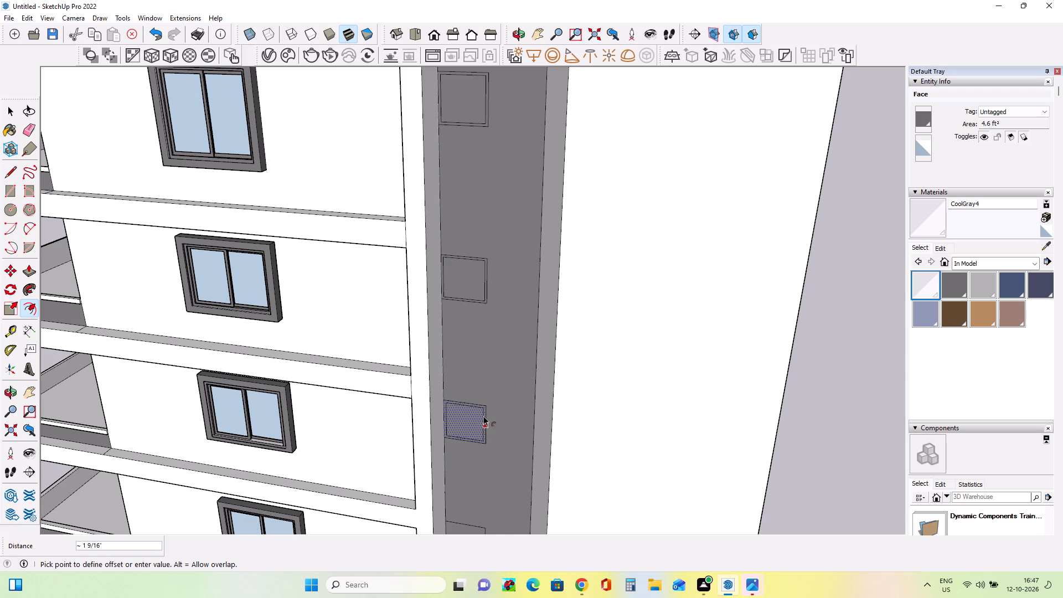
Offset the second-floor opening outline on the dark strip inward to form a matching narrow frame border.
click(29, 395)
drag(597, 364, 589, 286)
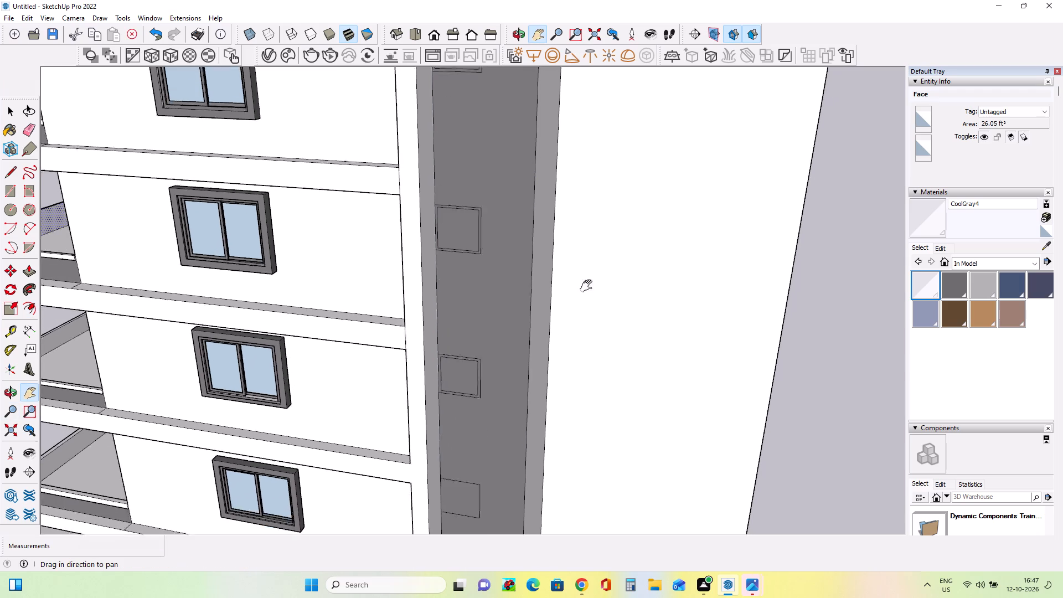
drag(589, 286, 594, 185)
middle_drag(575, 424, 589, 366)
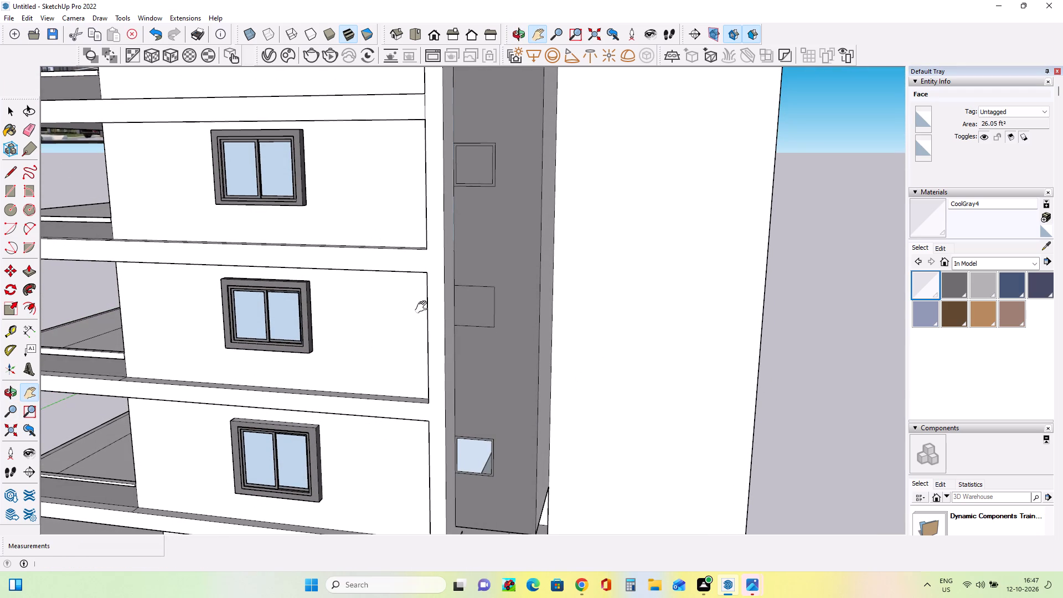
click(41, 312)
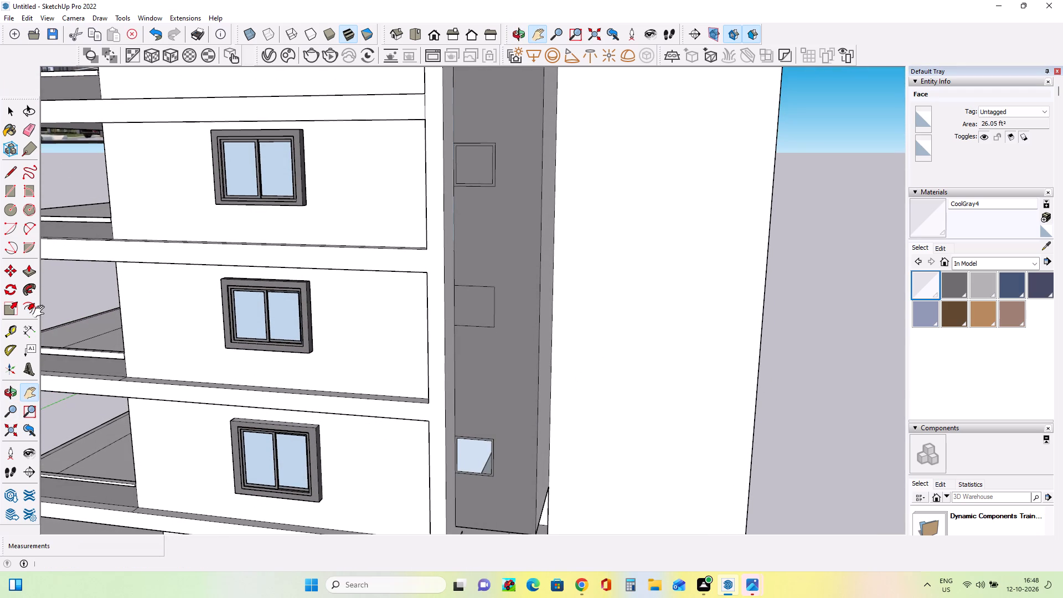
click(29, 308)
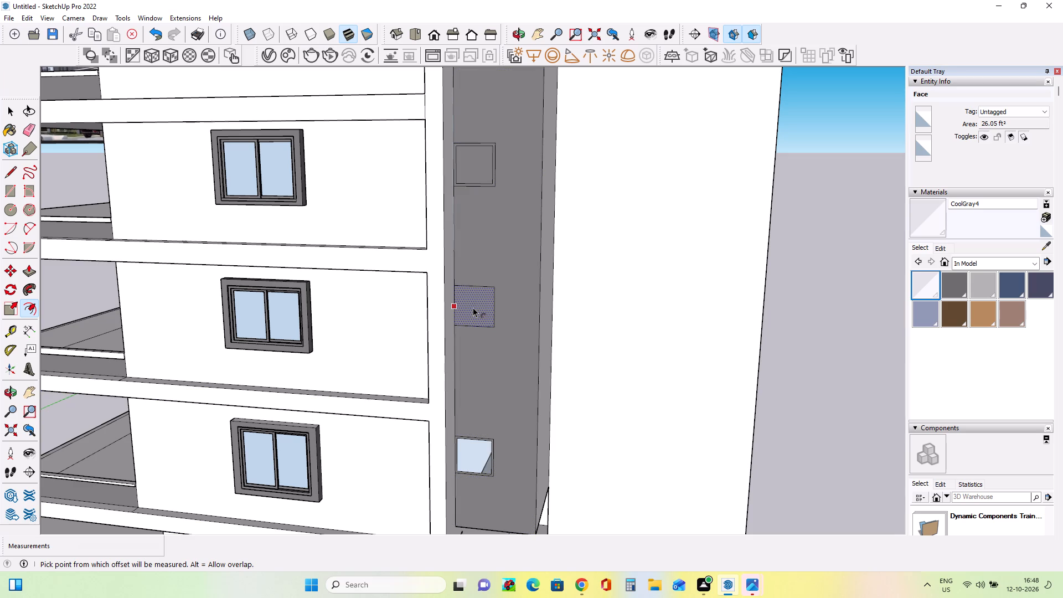
click(473, 307)
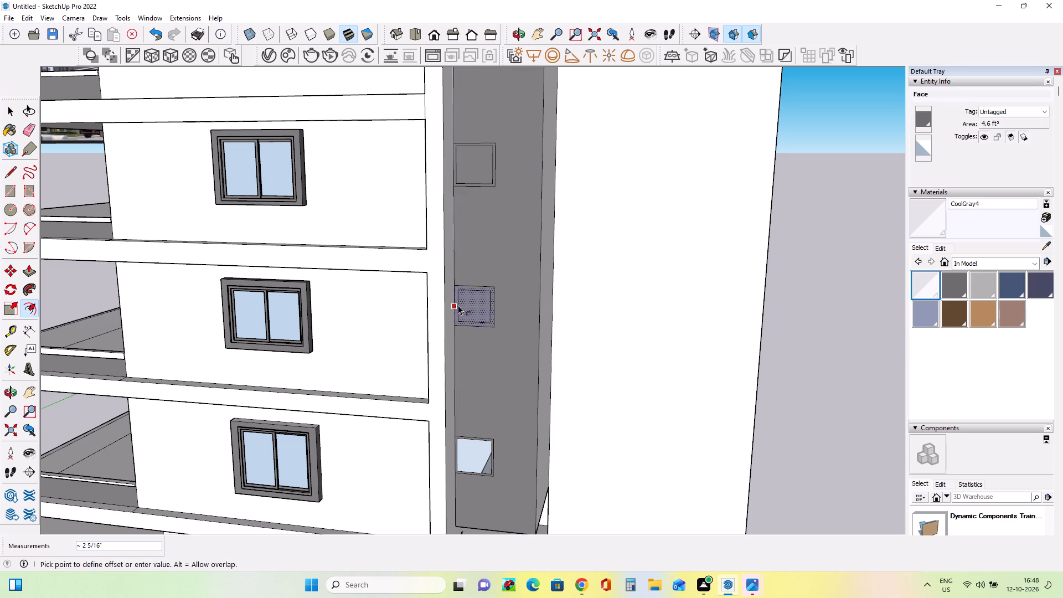
click(457, 305)
Paint the inner panes of the second-, third-, fourth- and top-floor strip openings with the translucent CoolGray4 material.
middle_drag(600, 367, 597, 379)
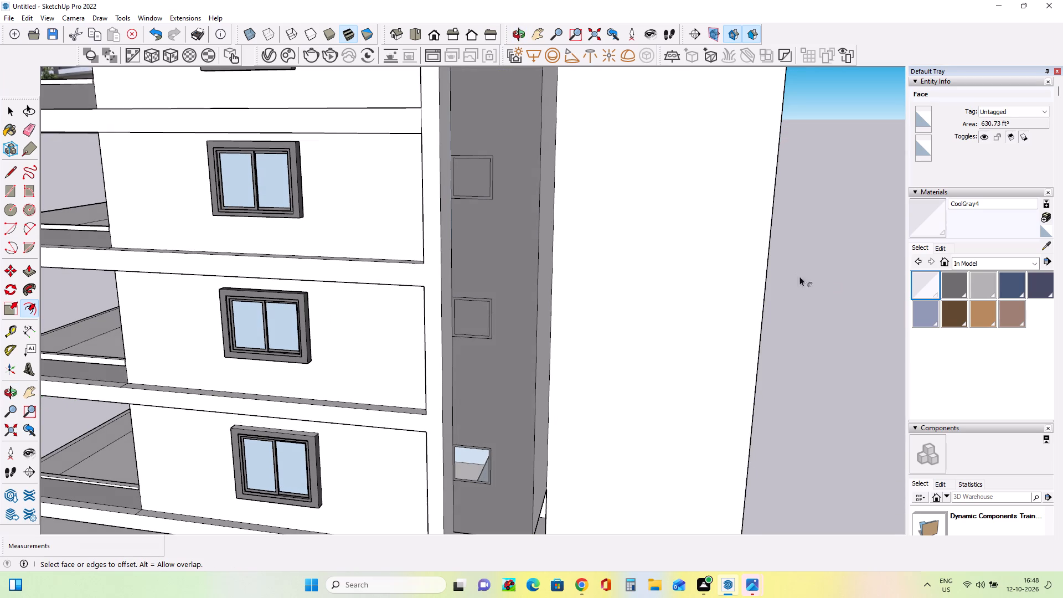
click(922, 286)
click(472, 348)
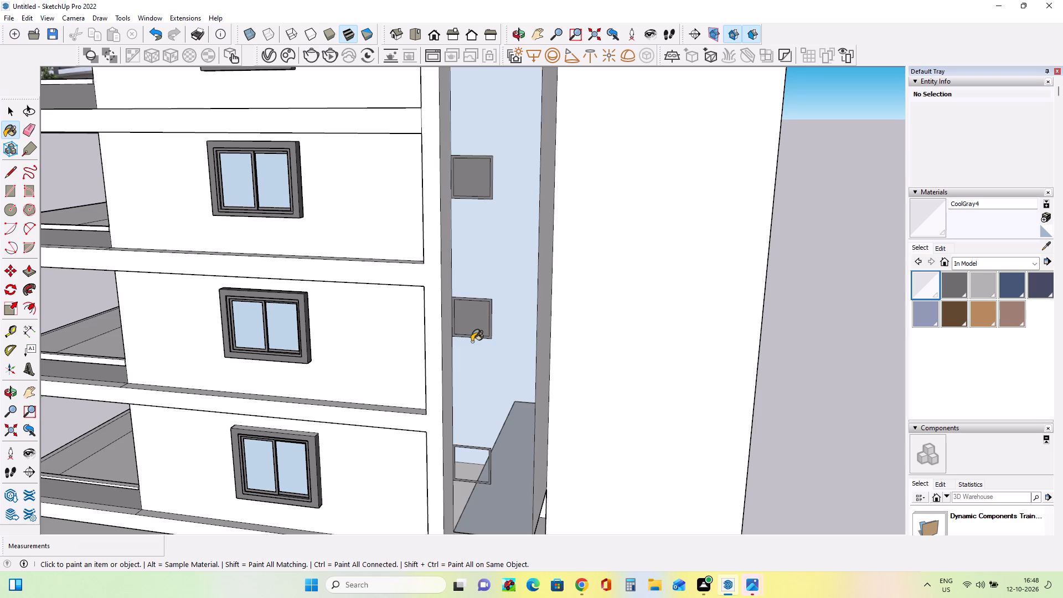
key(ctrl+z)
click(468, 317)
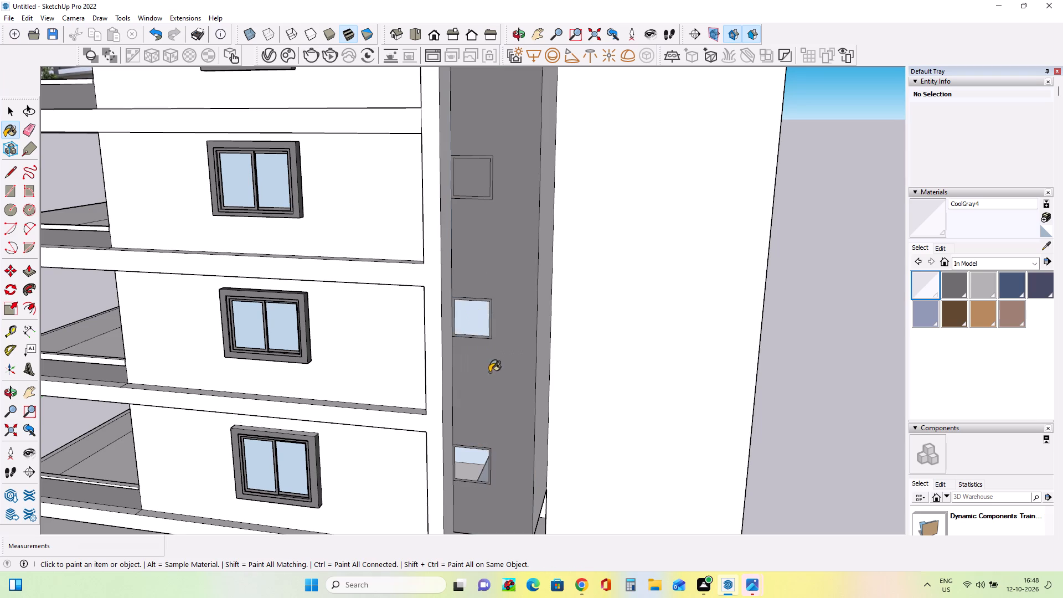
click(510, 358)
middle_drag(541, 411, 525, 413)
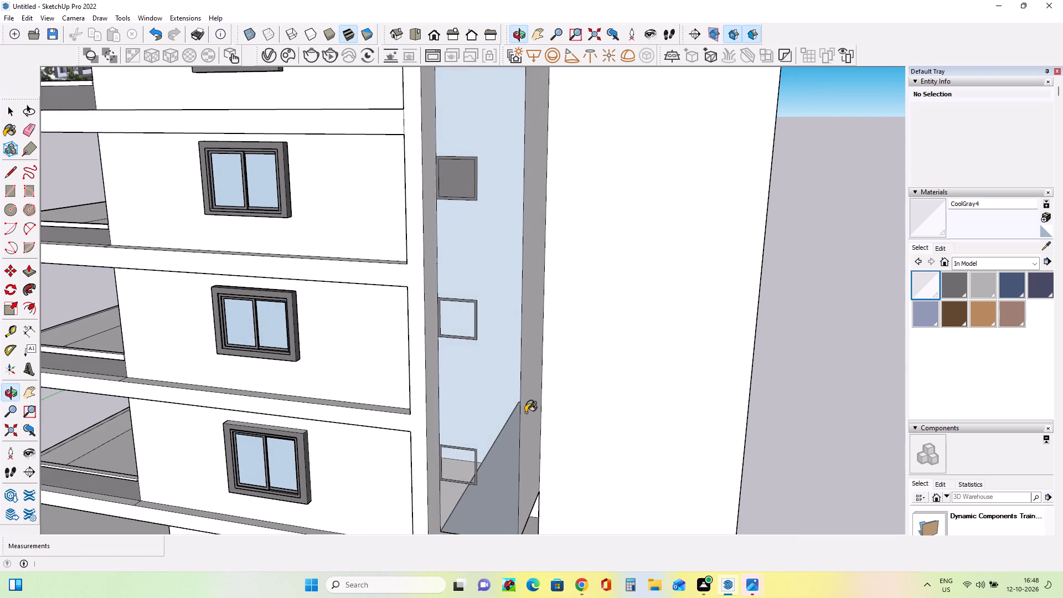
key(ctrl+z)
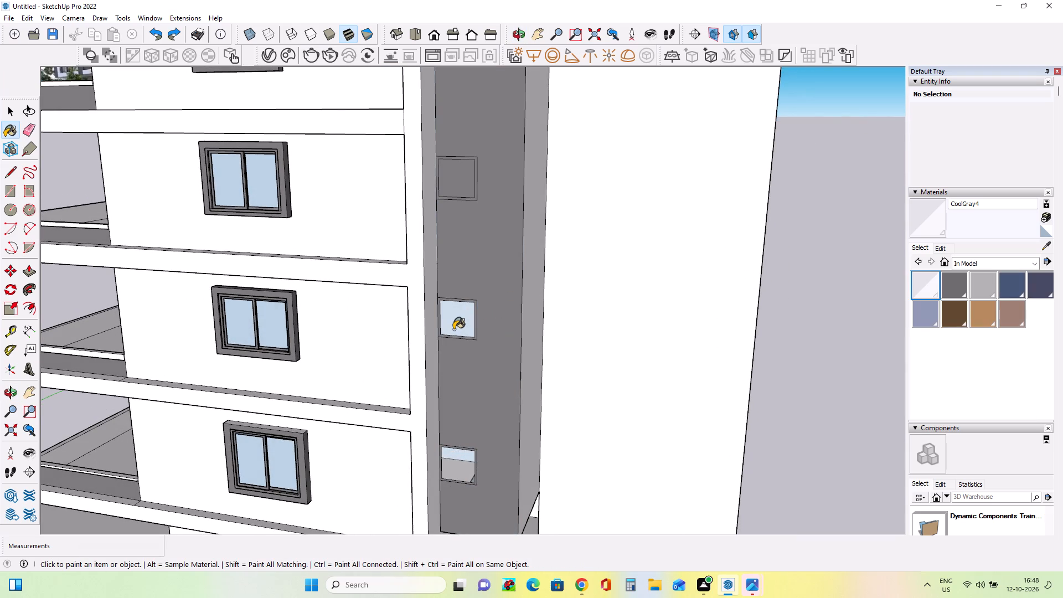
click(464, 168)
scroll(478, 238, down, 5)
middle_drag(480, 246, 481, 288)
scroll(497, 276, down, 4)
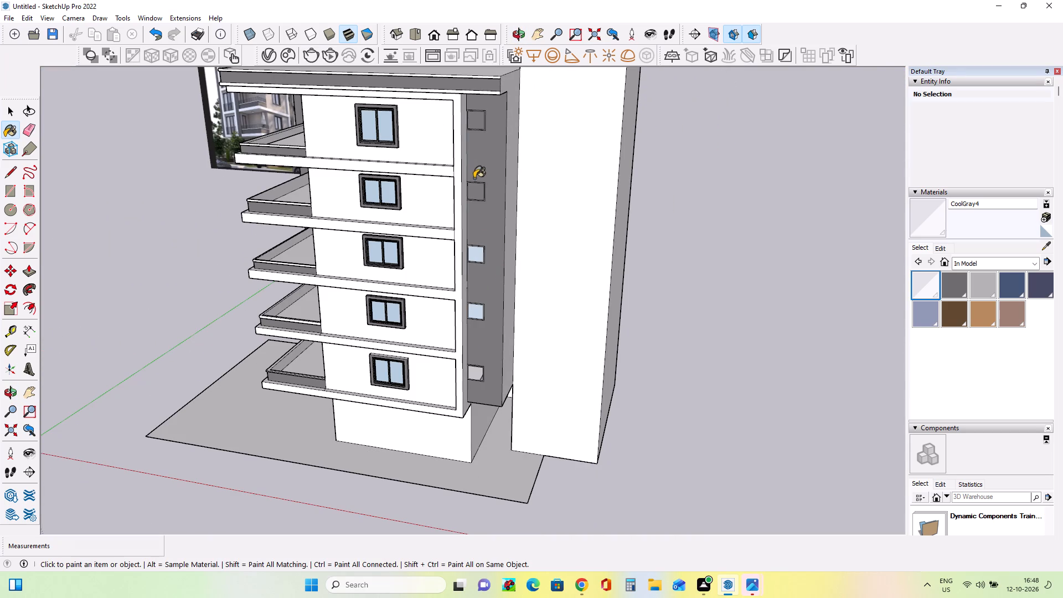
click(476, 192)
click(474, 120)
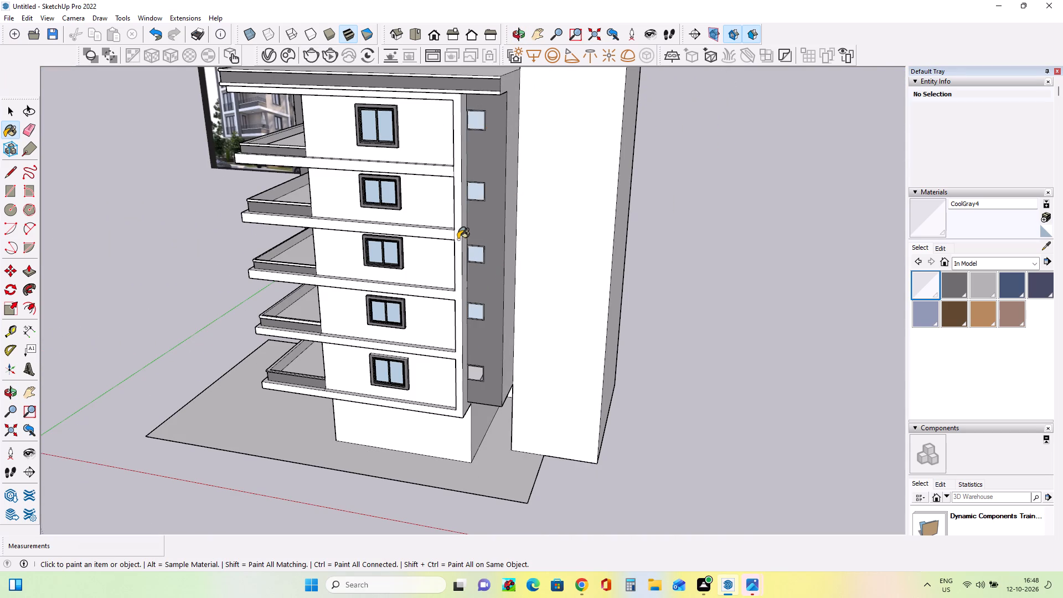
Paint the frame border of the second-floor strip opening with Asphalt New from the Asphalt and Concrete collection.
scroll(458, 239, up, 17)
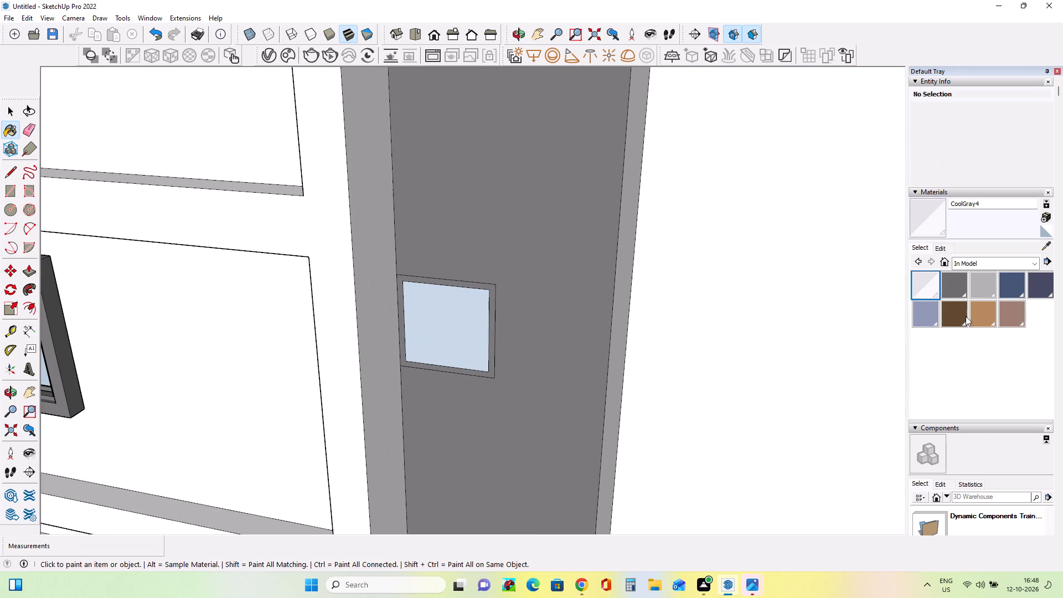
click(958, 285)
scroll(471, 383, up, 2)
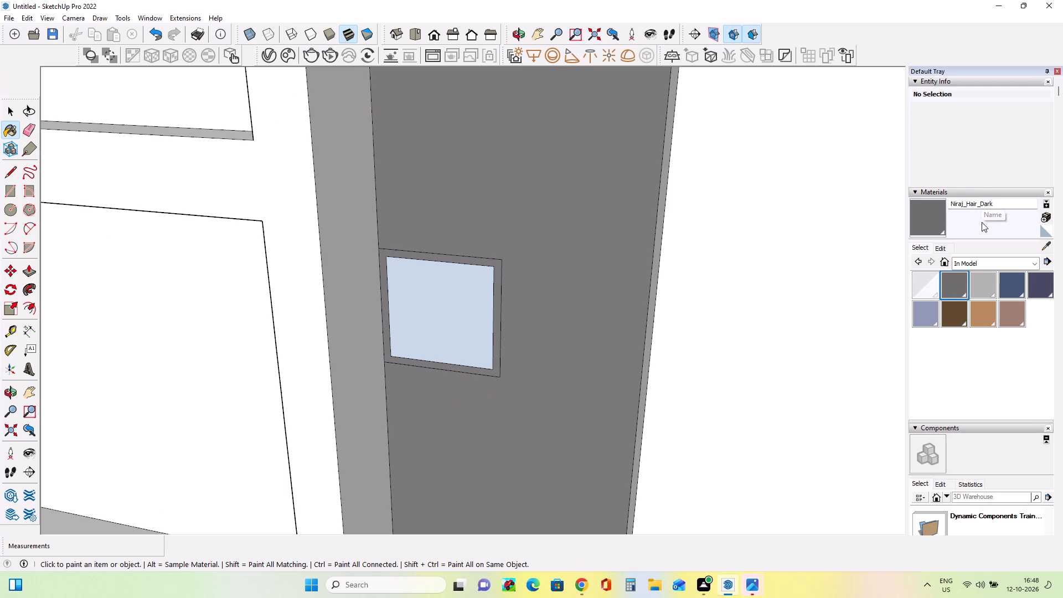
click(995, 266)
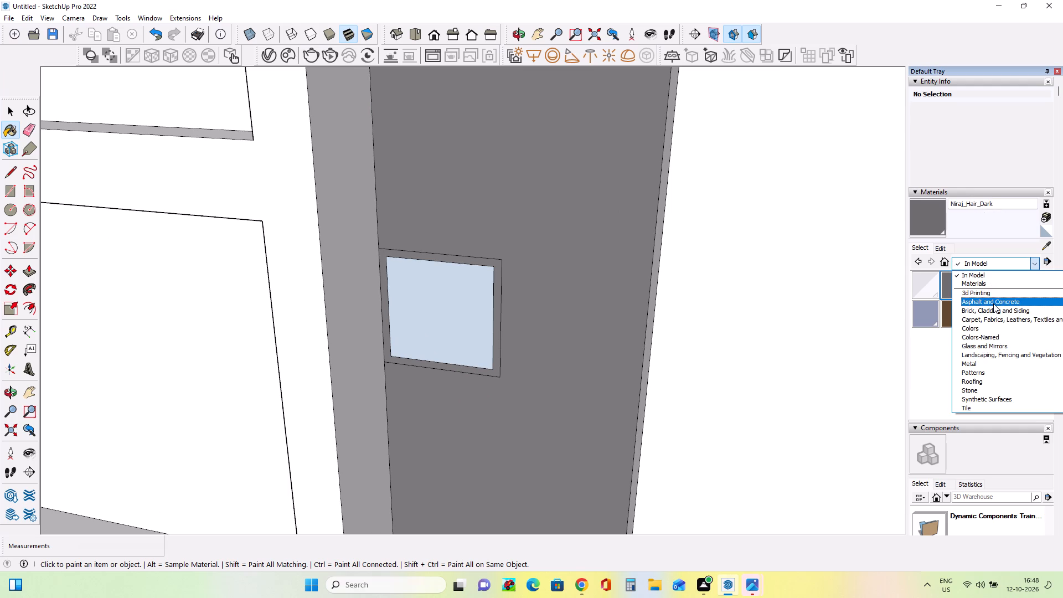
click(993, 303)
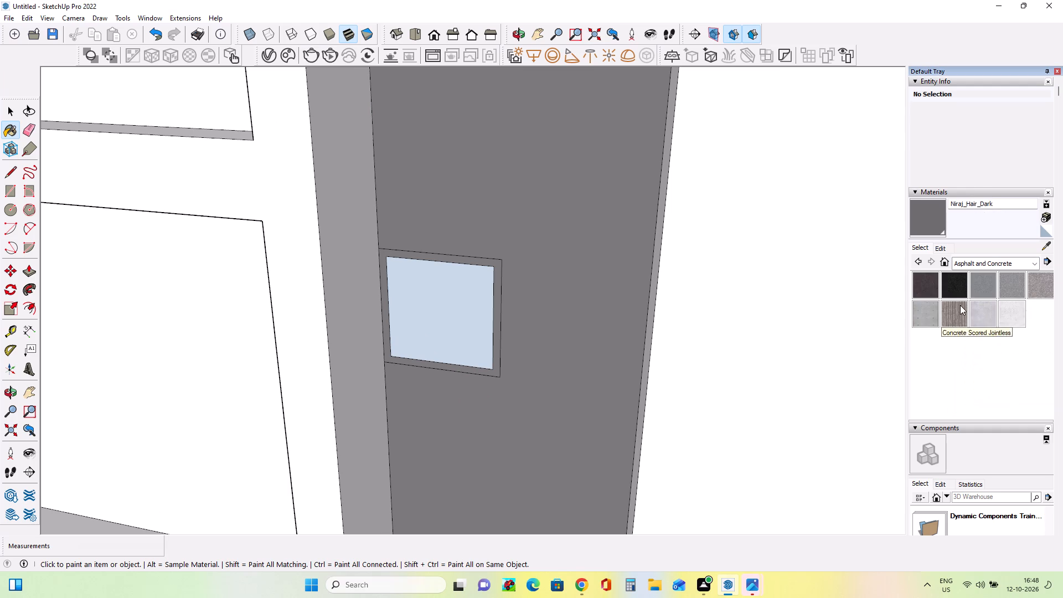
click(923, 289)
scroll(554, 338, up, 4)
click(469, 326)
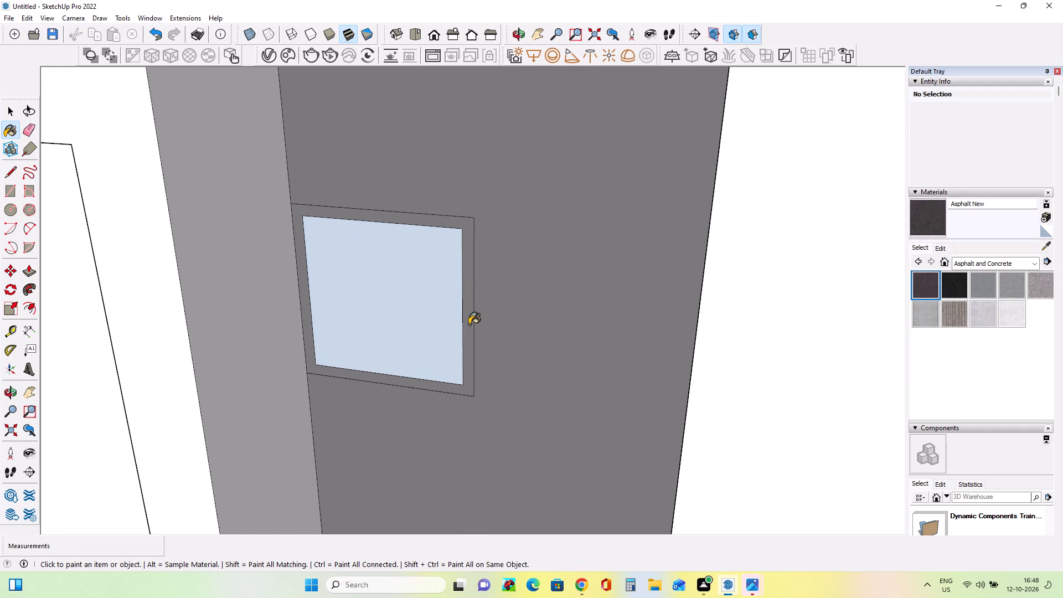
Paint the frame border of the lowest opening on the dark strip with Asphalt New.
scroll(481, 315, down, 4)
scroll(497, 264, down, 15)
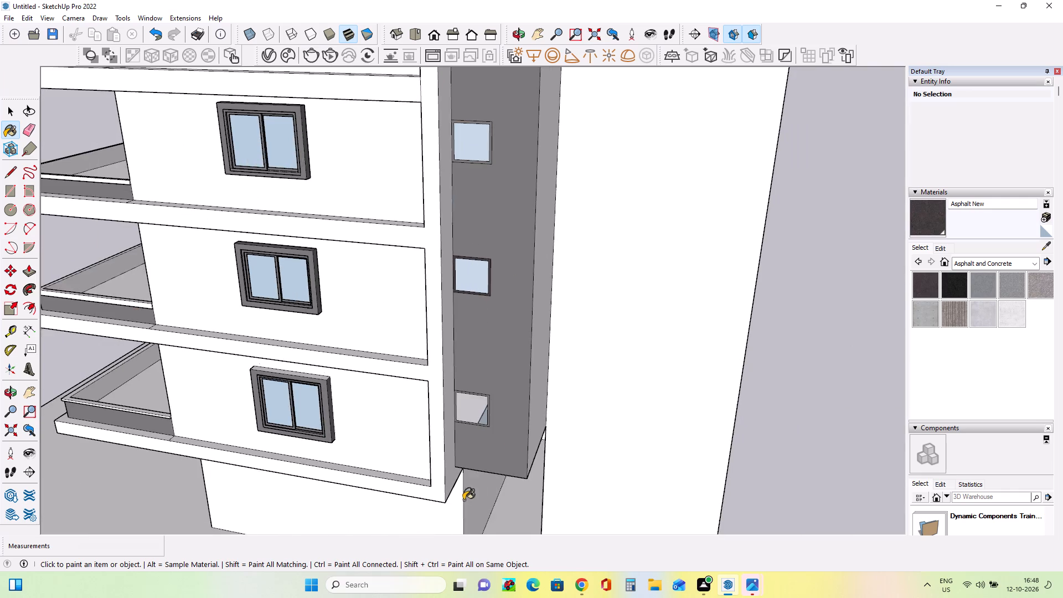
scroll(463, 447, up, 14)
click(526, 374)
scroll(548, 357, down, 5)
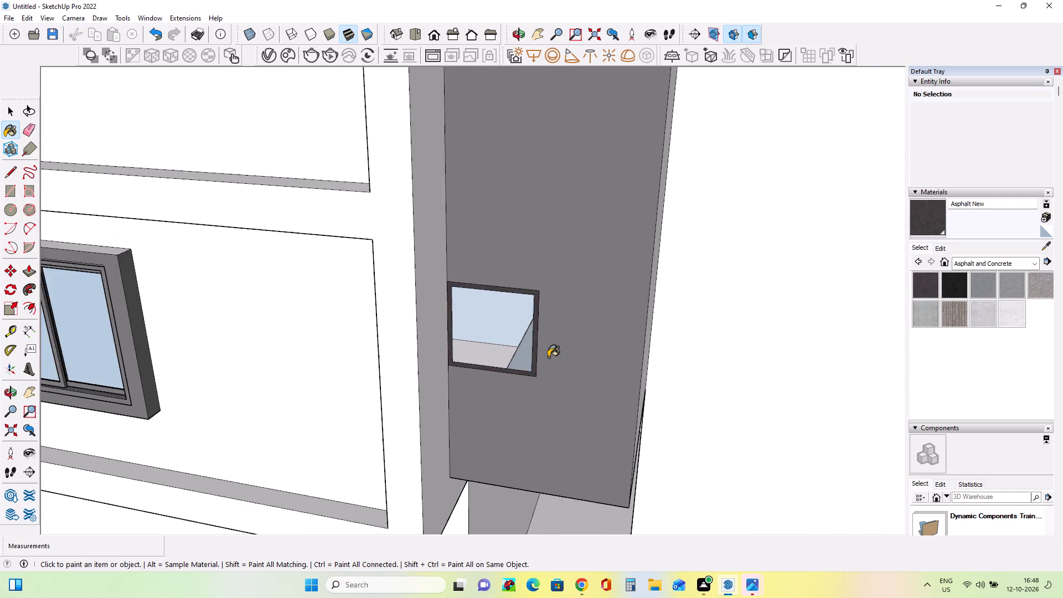
Paint the frame border of the third-floor opening on the dark strip with Asphalt New.
scroll(548, 357, down, 15)
scroll(534, 168, up, 6)
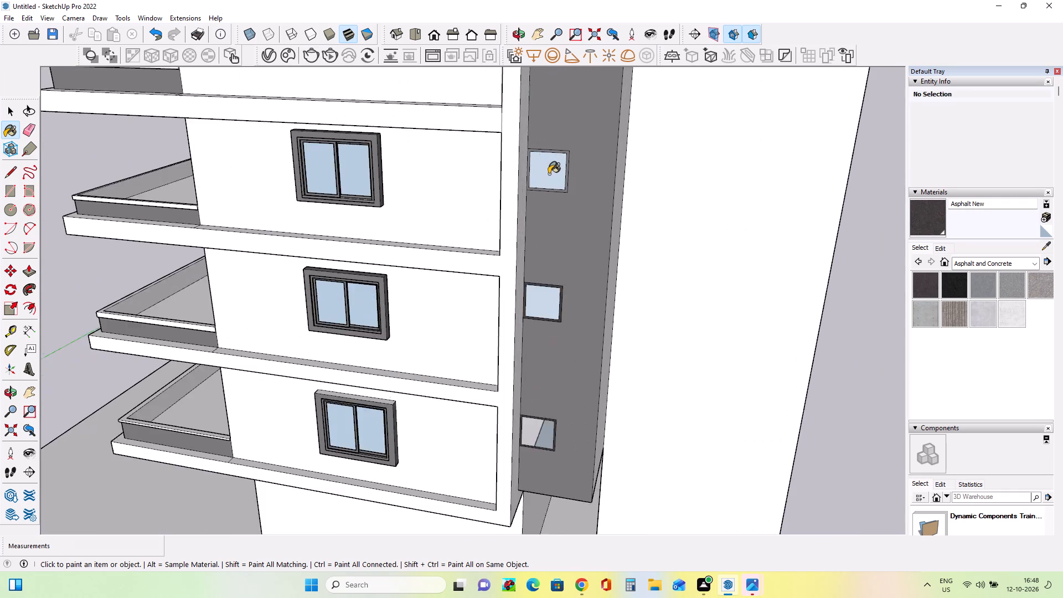
scroll(549, 174, up, 8)
click(585, 191)
scroll(591, 188, down, 5)
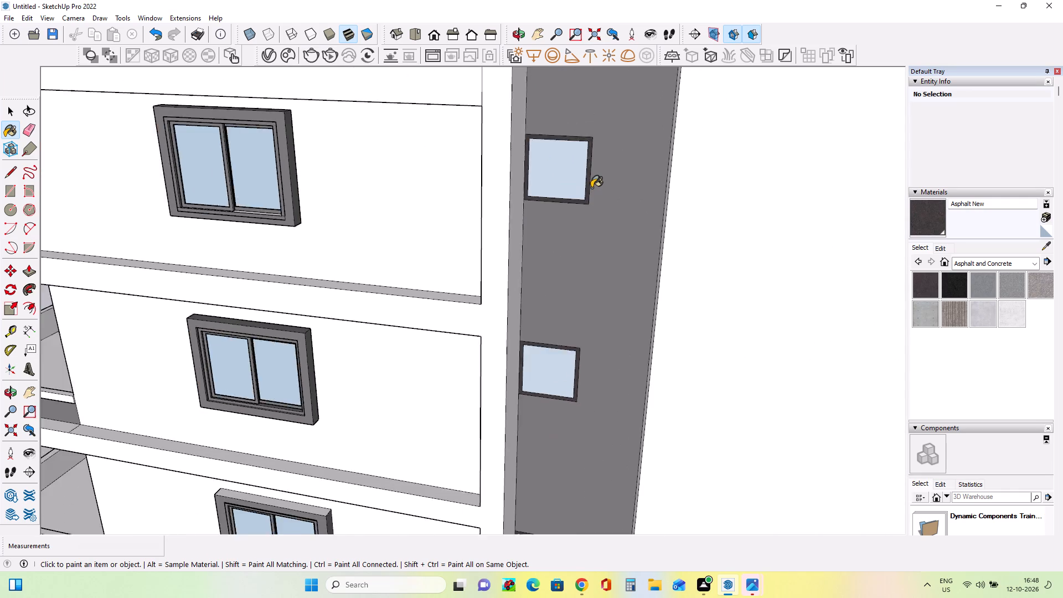
Paint the frame borders of the fourth-floor and top-floor openings on the dark strip with Asphalt New.
scroll(591, 188, down, 16)
scroll(592, 128, up, 15)
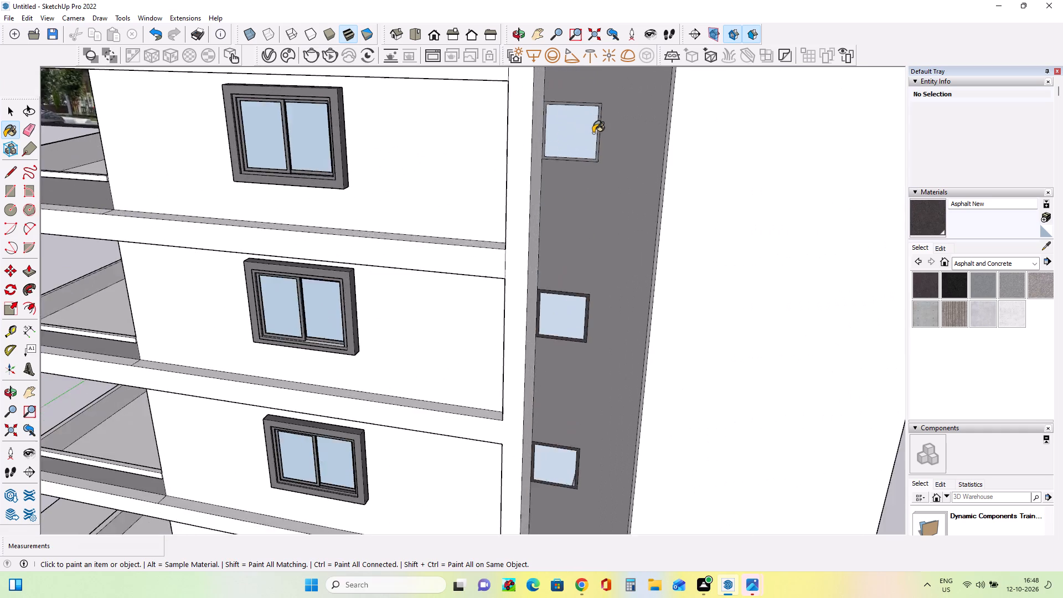
scroll(593, 133, up, 4)
click(602, 148)
scroll(622, 196, down, 8)
scroll(623, 208, up, 1)
scroll(623, 208, down, 7)
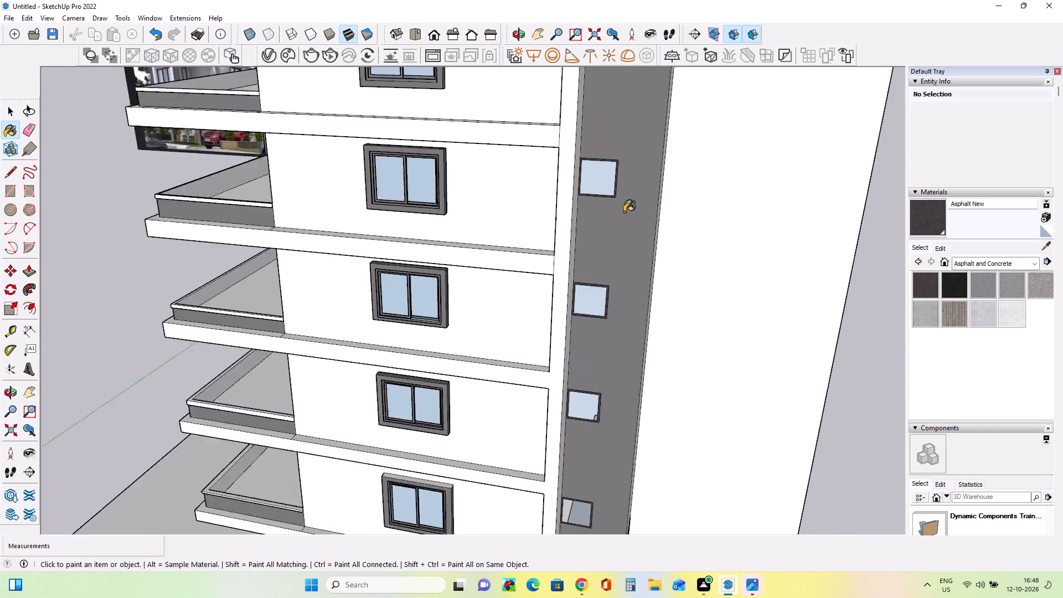
scroll(624, 212, down, 11)
scroll(617, 154, up, 15)
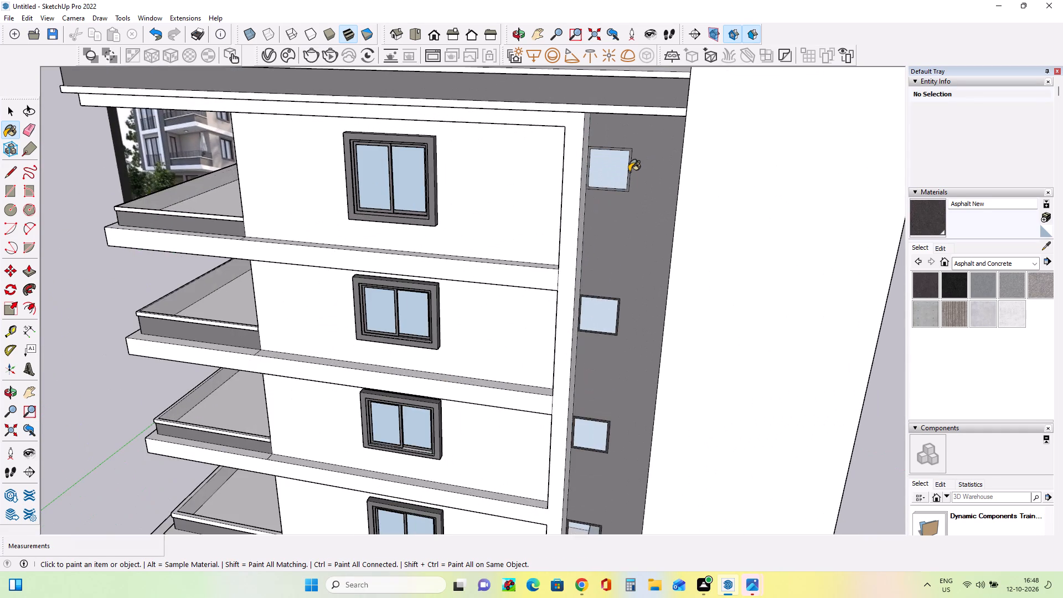
scroll(629, 168, up, 8)
click(630, 171)
scroll(636, 182, down, 4)
scroll(641, 197, down, 20)
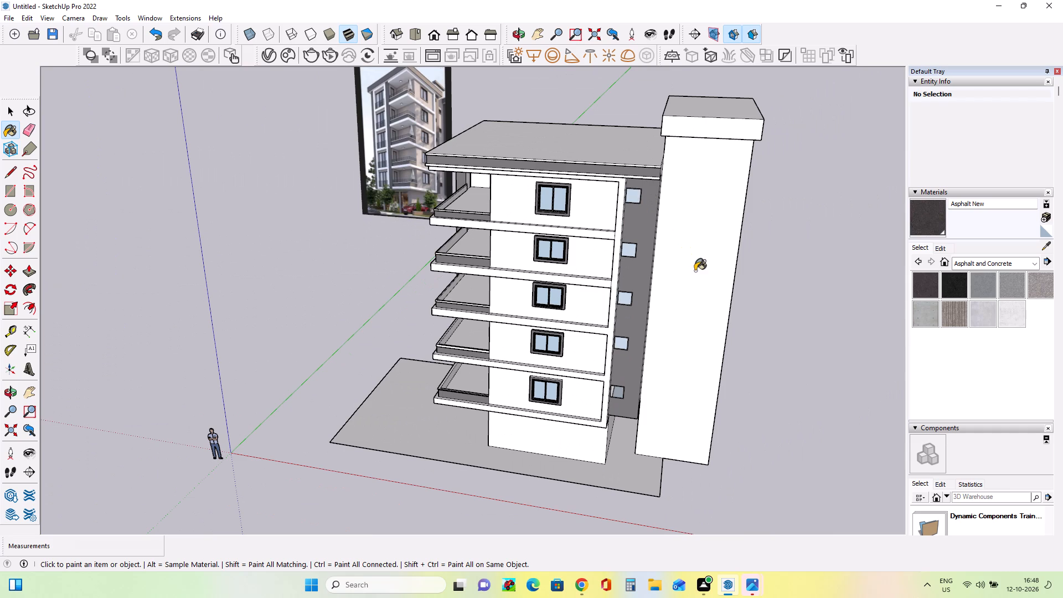
Examine the reference photo's side wall for the small windows beside and beyond the dark strip.
scroll(435, 129, up, 13)
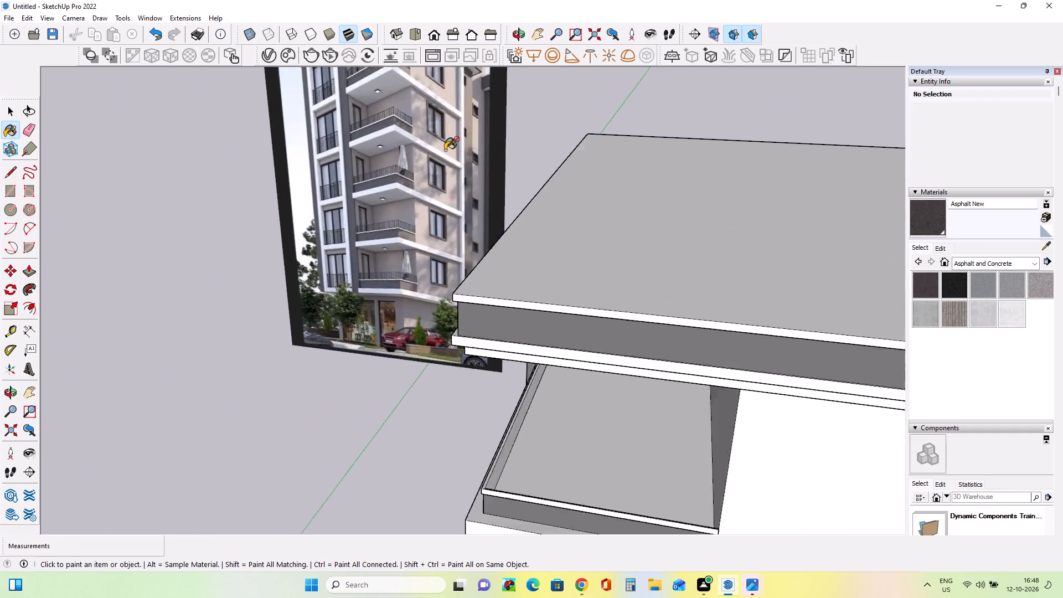
scroll(446, 149, up, 6)
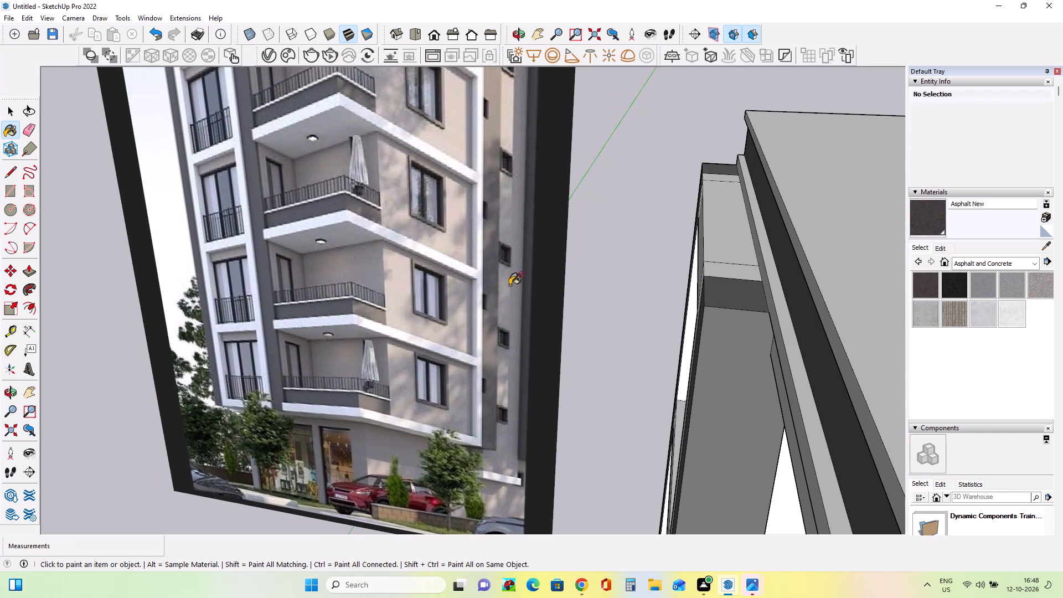
scroll(504, 303, up, 7)
scroll(490, 283, down, 9)
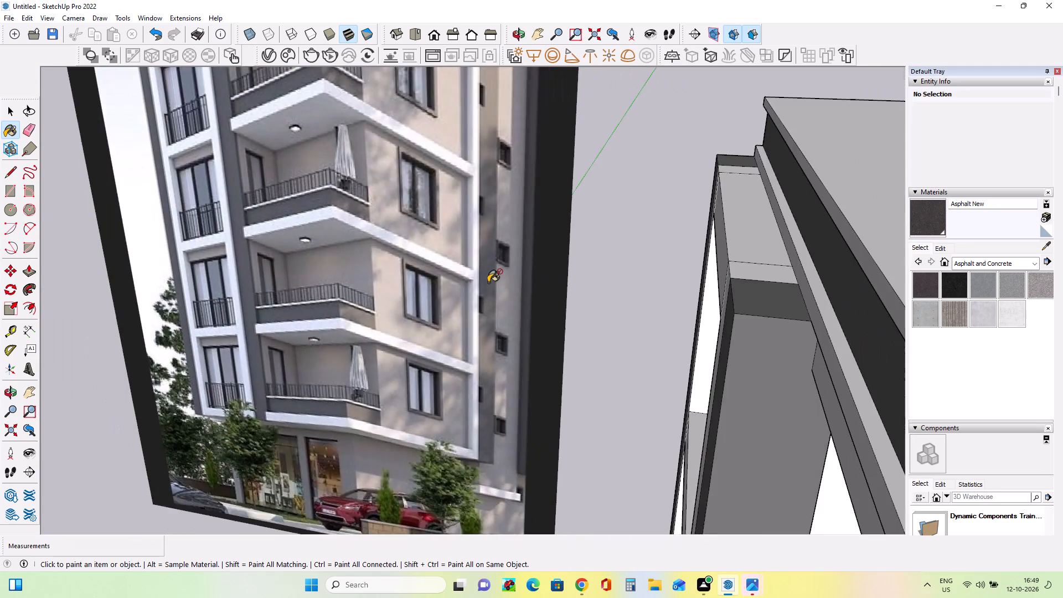
scroll(489, 282, down, 11)
scroll(489, 282, up, 12)
scroll(489, 282, down, 10)
middle_drag(489, 282, 482, 272)
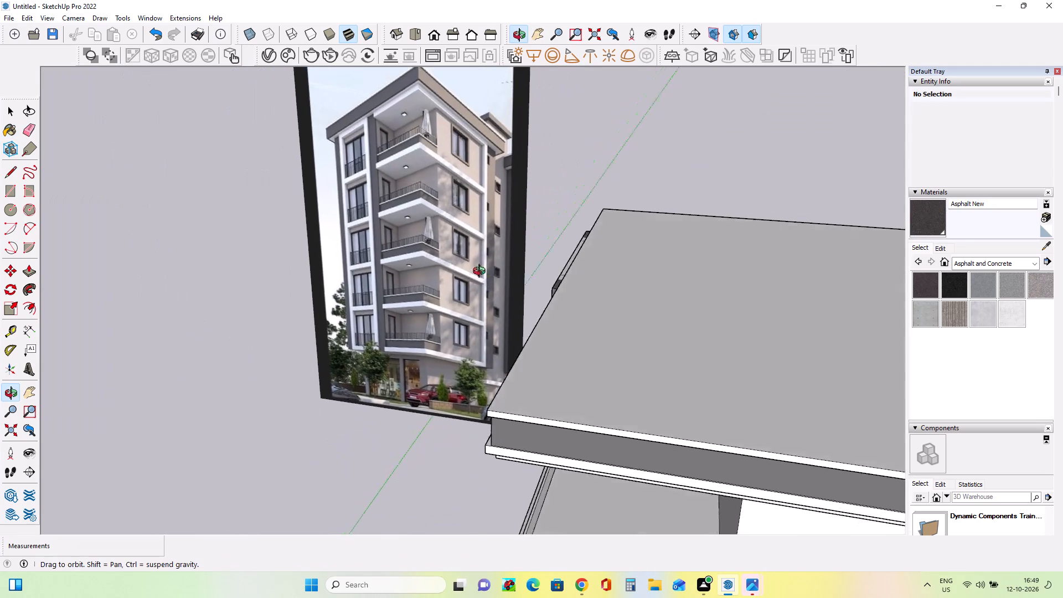
middle_drag(482, 272, 492, 287)
scroll(486, 301, up, 13)
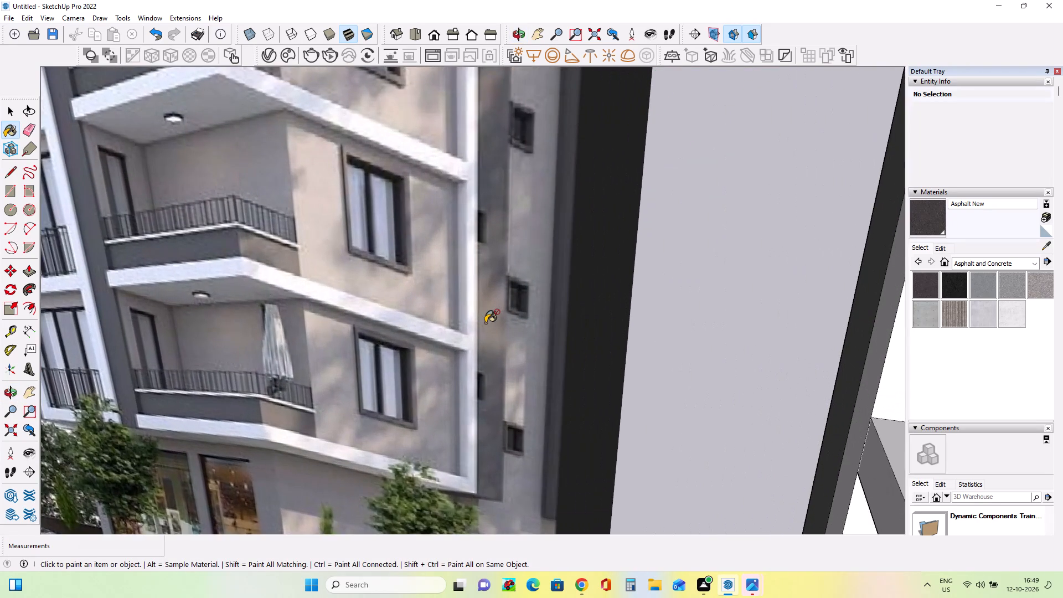
scroll(487, 322, up, 1)
scroll(488, 322, down, 5)
scroll(488, 322, down, 16)
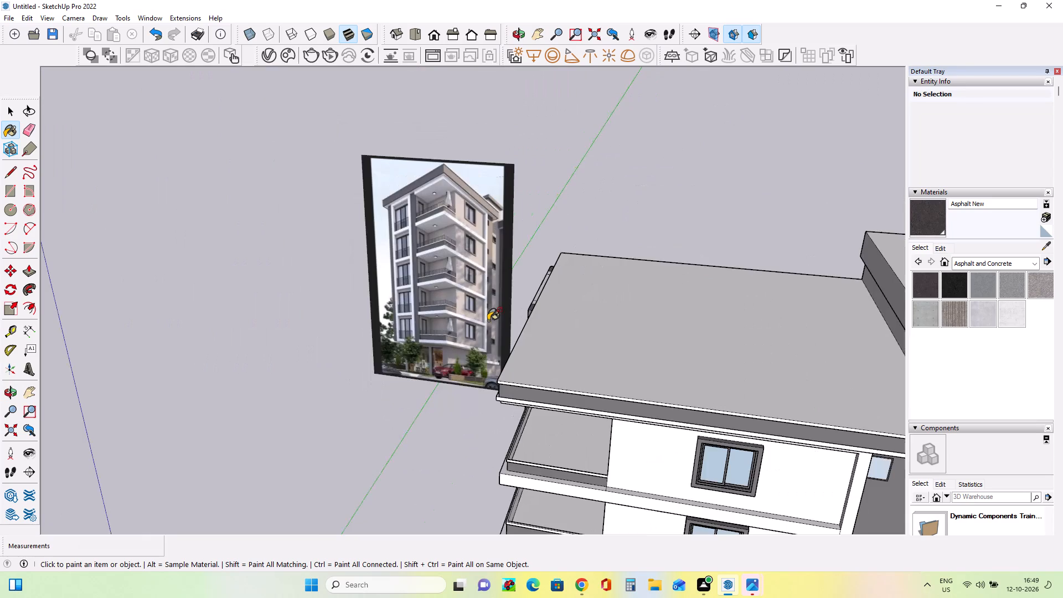
scroll(489, 320, down, 10)
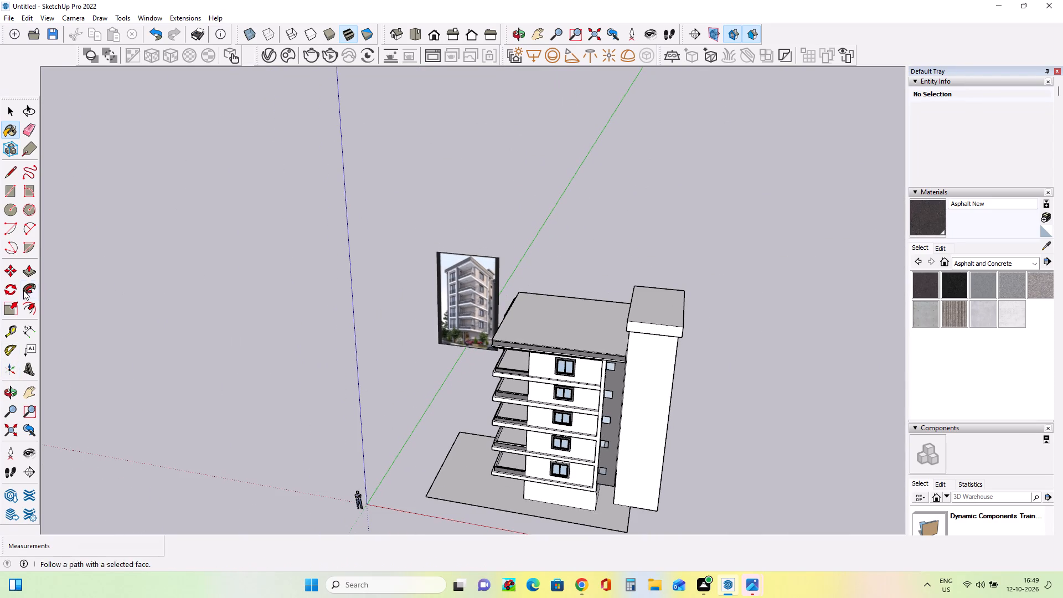
Draw a square window outline about 4' 11" per side on the lower front face of the white tower.
click(29, 393)
drag(261, 349, 202, 198)
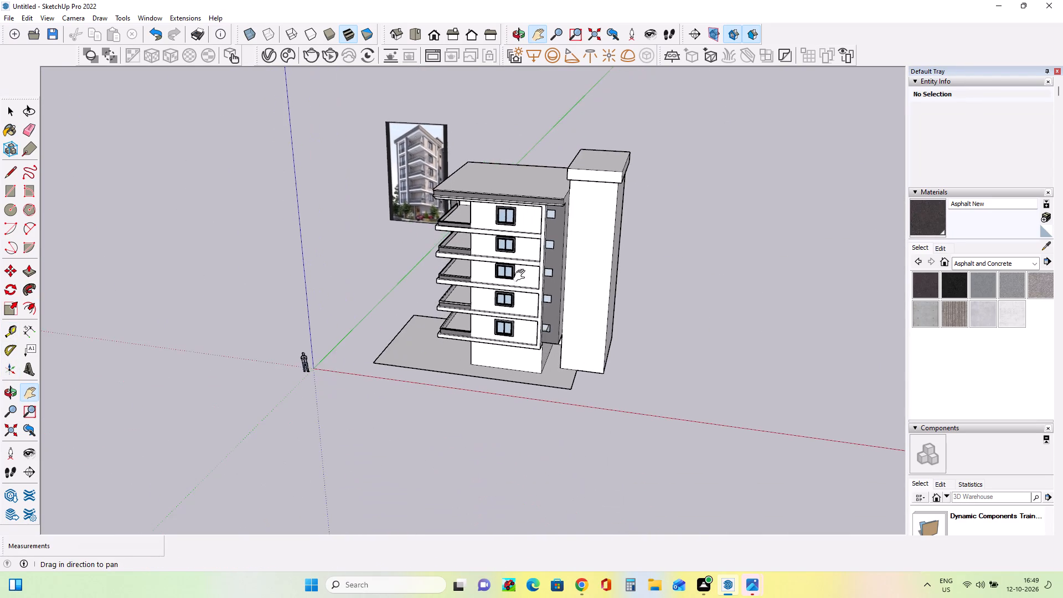
scroll(561, 317, up, 9)
middle_drag(628, 347, 698, 277)
scroll(687, 281, down, 3)
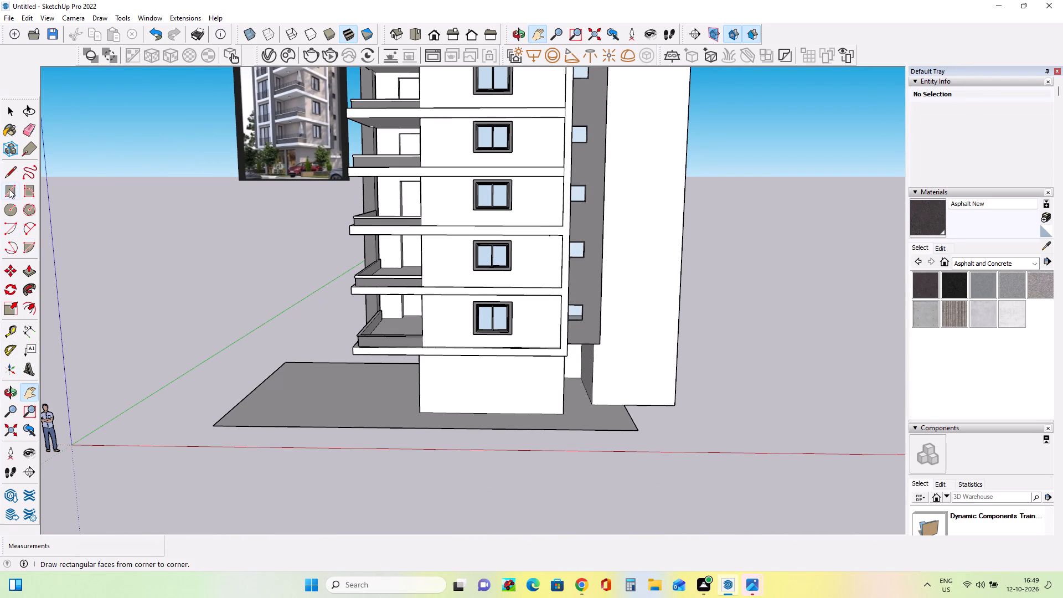
click(9, 189)
middle_drag(660, 330, 604, 325)
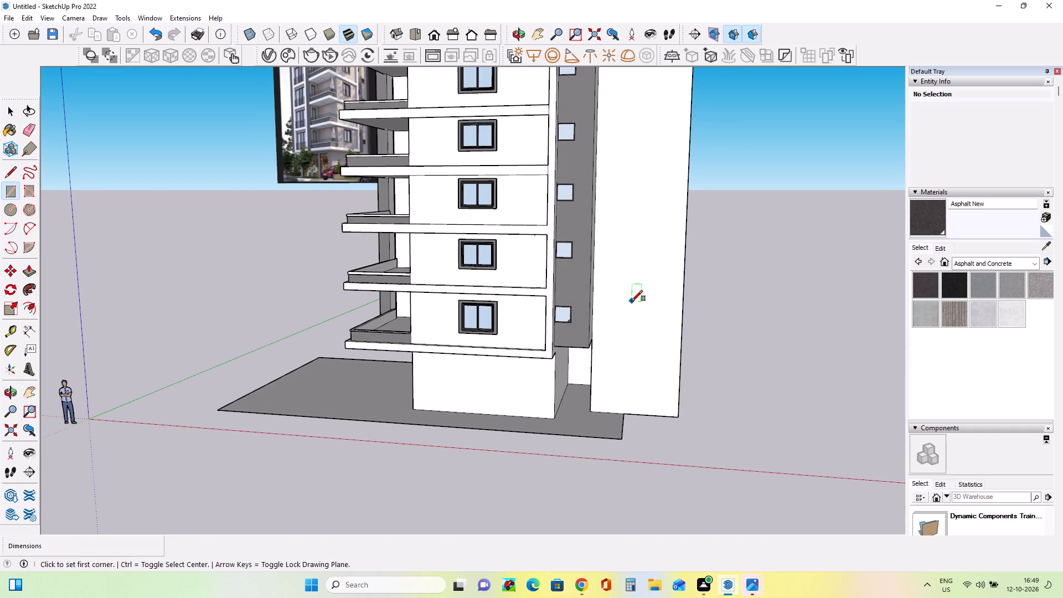
middle_drag(510, 306, 556, 324)
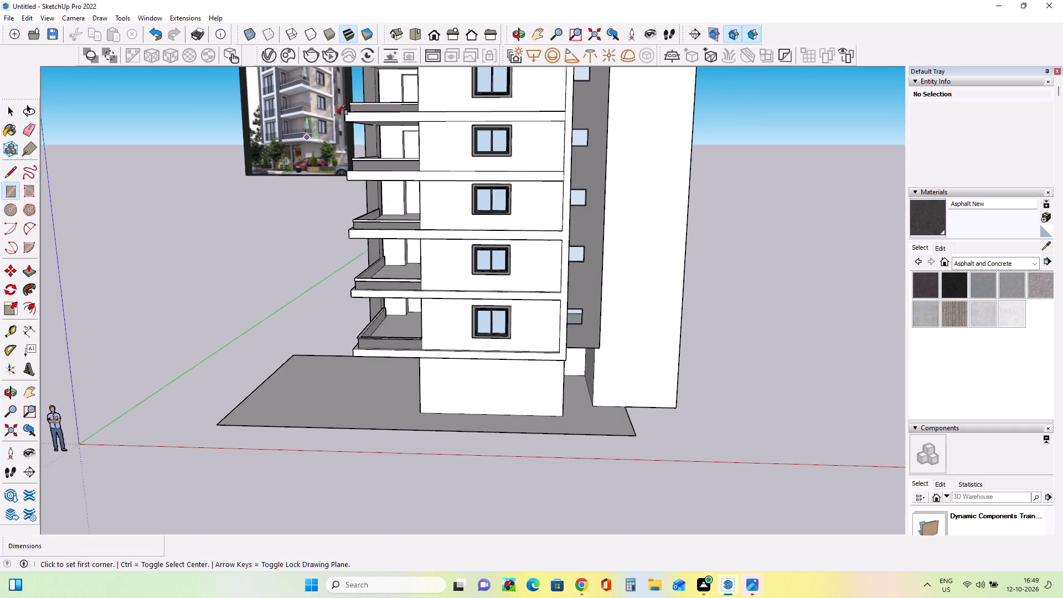
scroll(335, 115, up, 20)
scroll(335, 115, up, 2)
scroll(343, 155, down, 4)
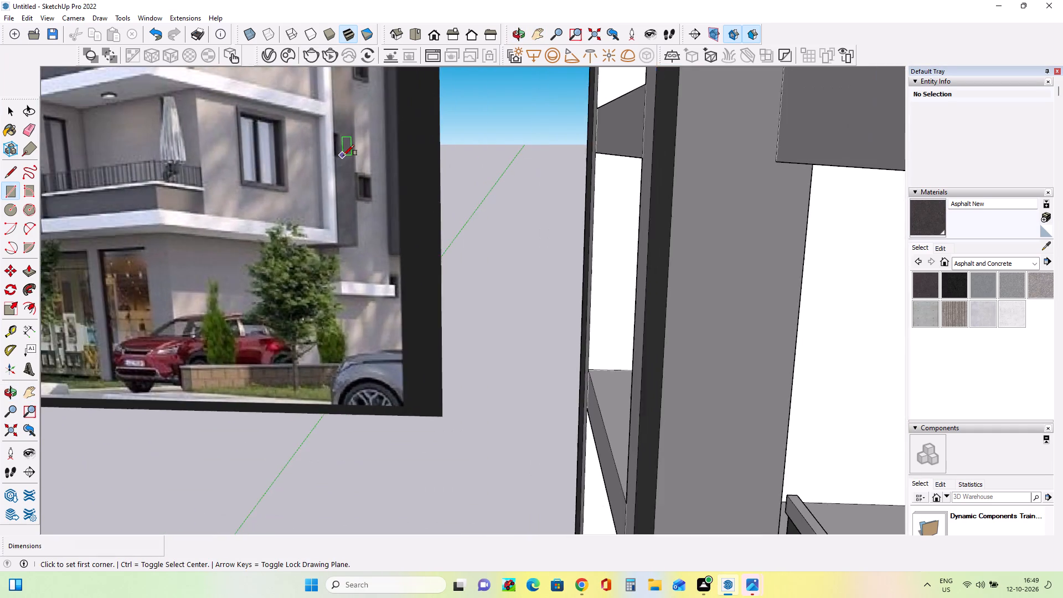
scroll(343, 156, down, 19)
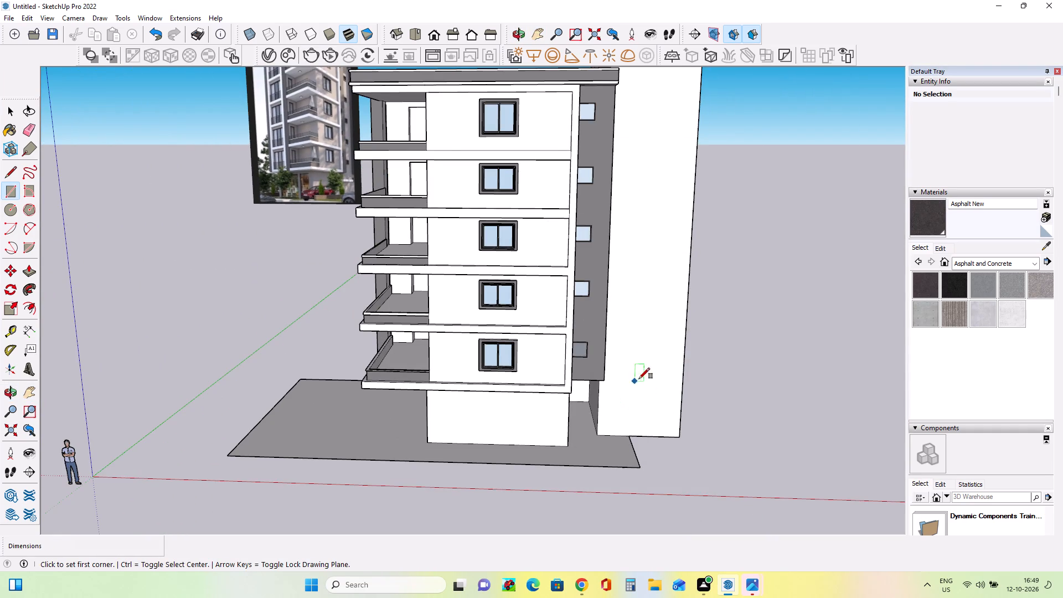
scroll(613, 373, down, 1)
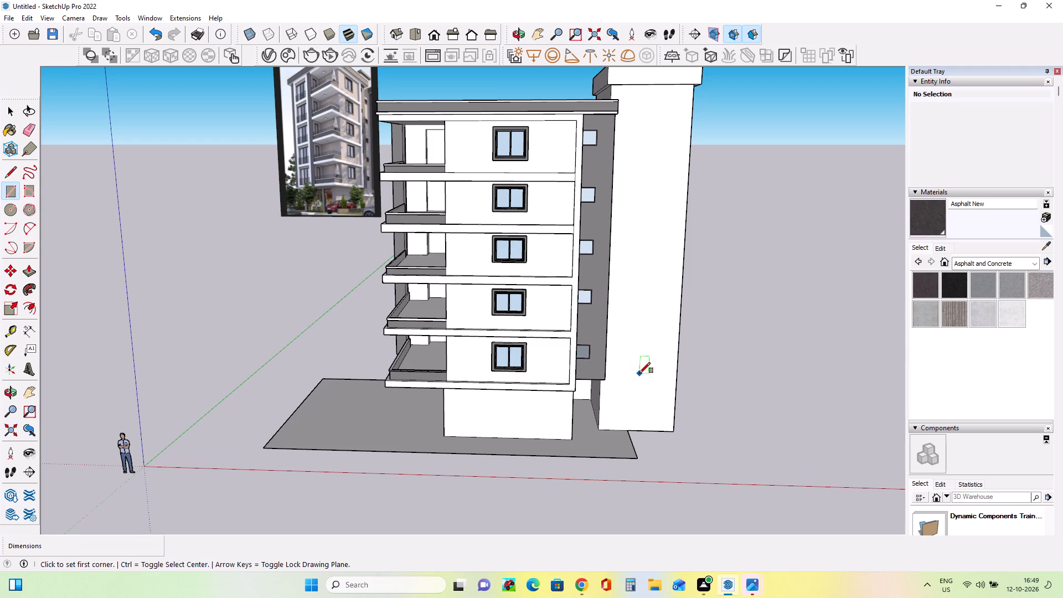
click(651, 373)
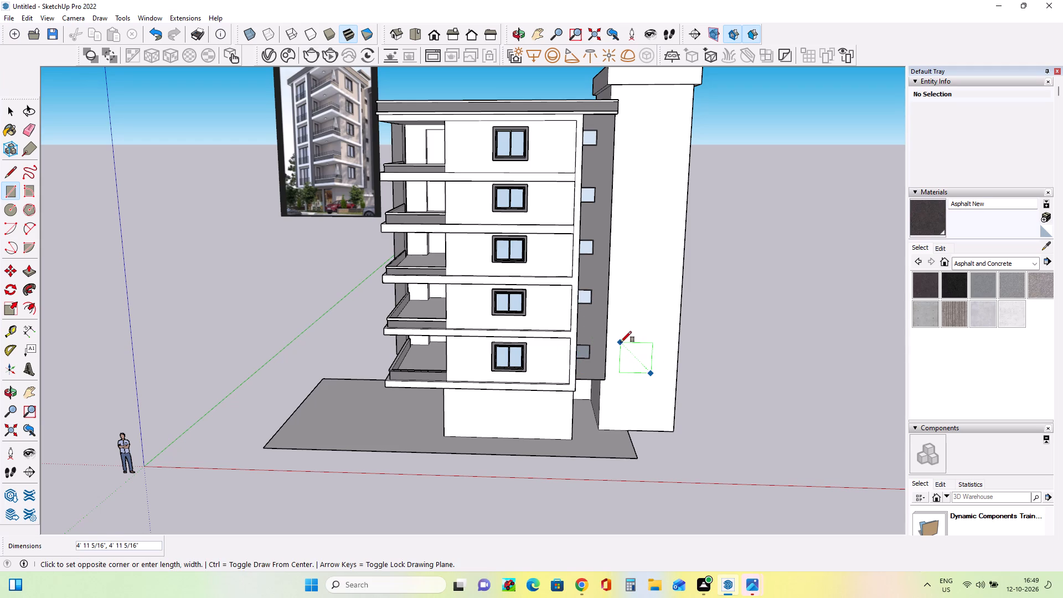
click(621, 342)
middle_drag(649, 378, 553, 390)
scroll(553, 390, up, 1)
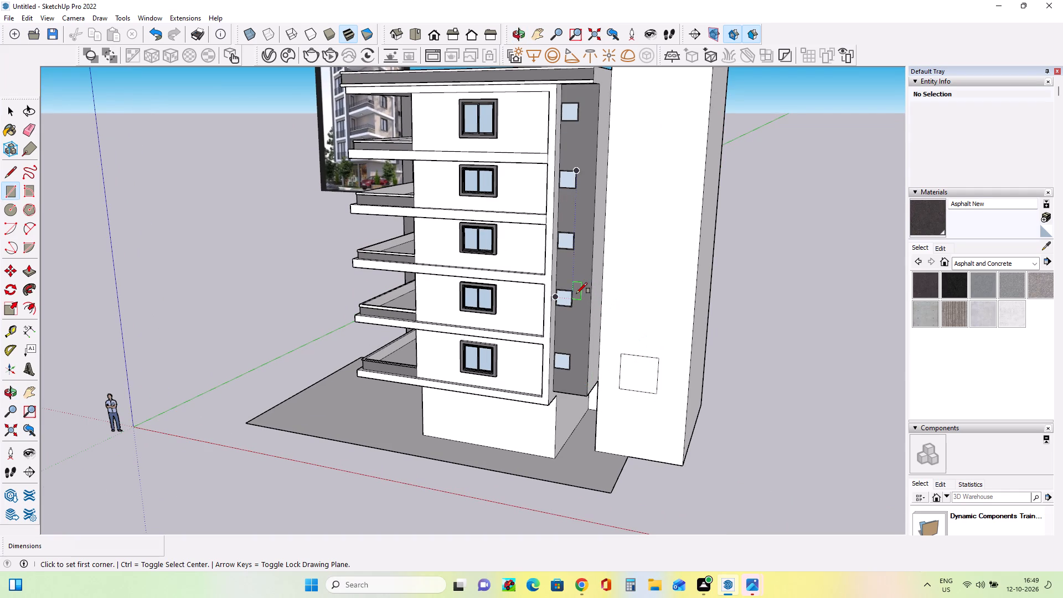
Copy the four edges of the tower's square outline about 8' 8" straight up to the second-floor level.
click(11, 110)
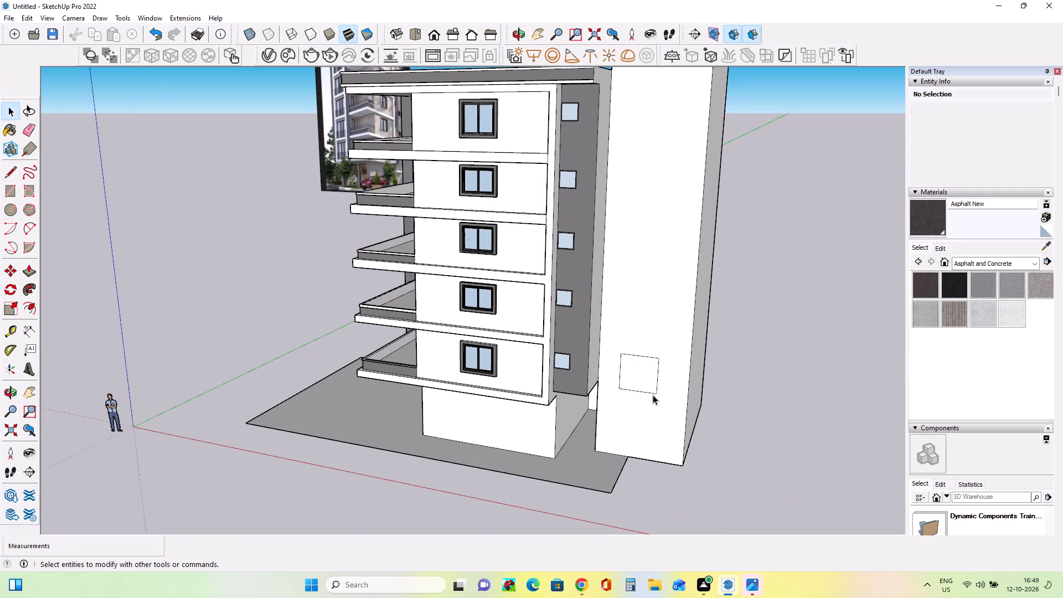
scroll(563, 471, up, 1)
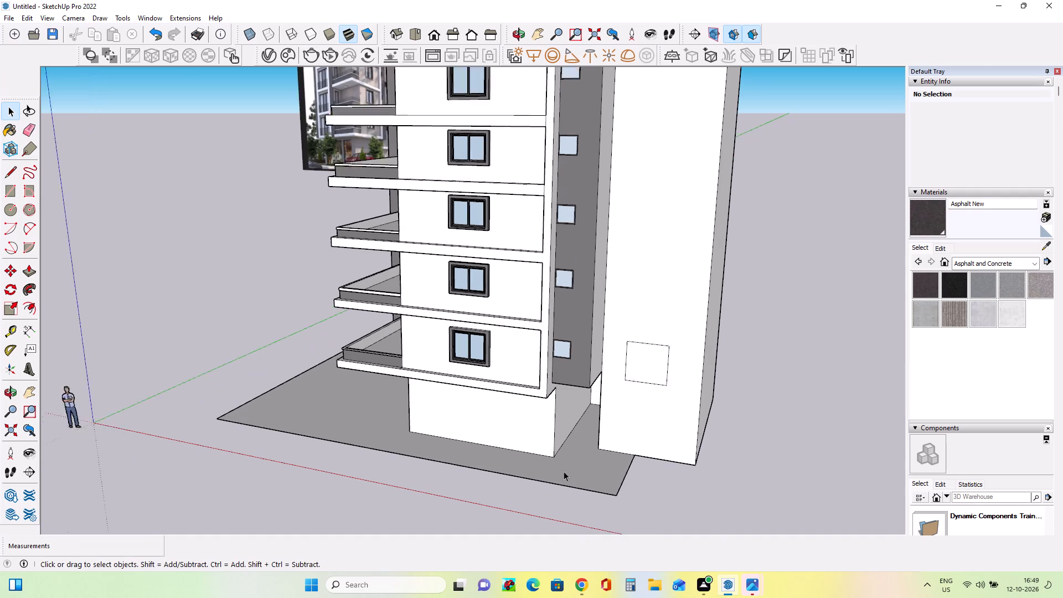
scroll(564, 471, up, 2)
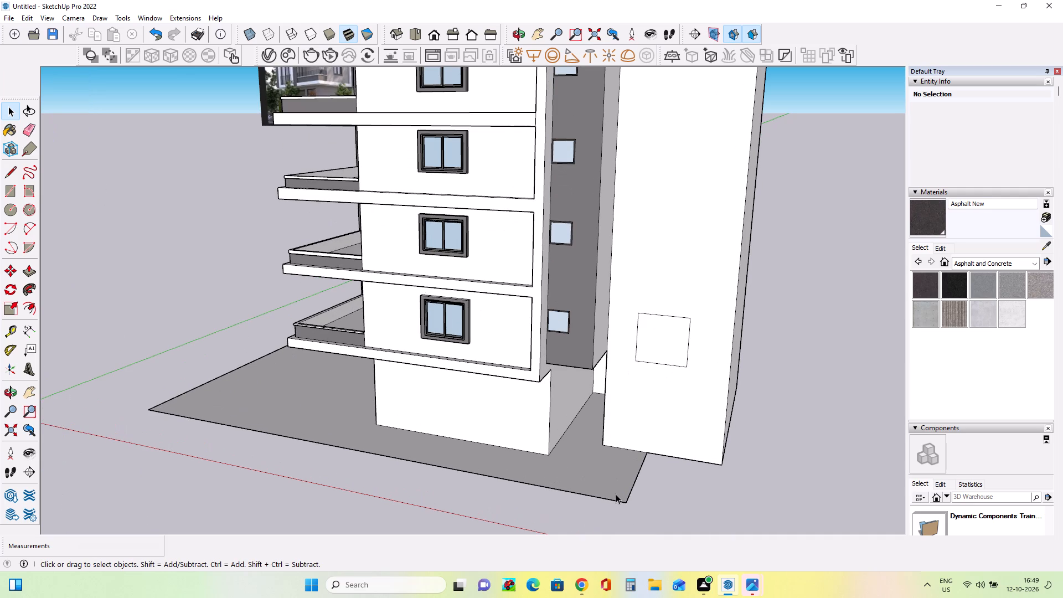
scroll(605, 488, up, 2)
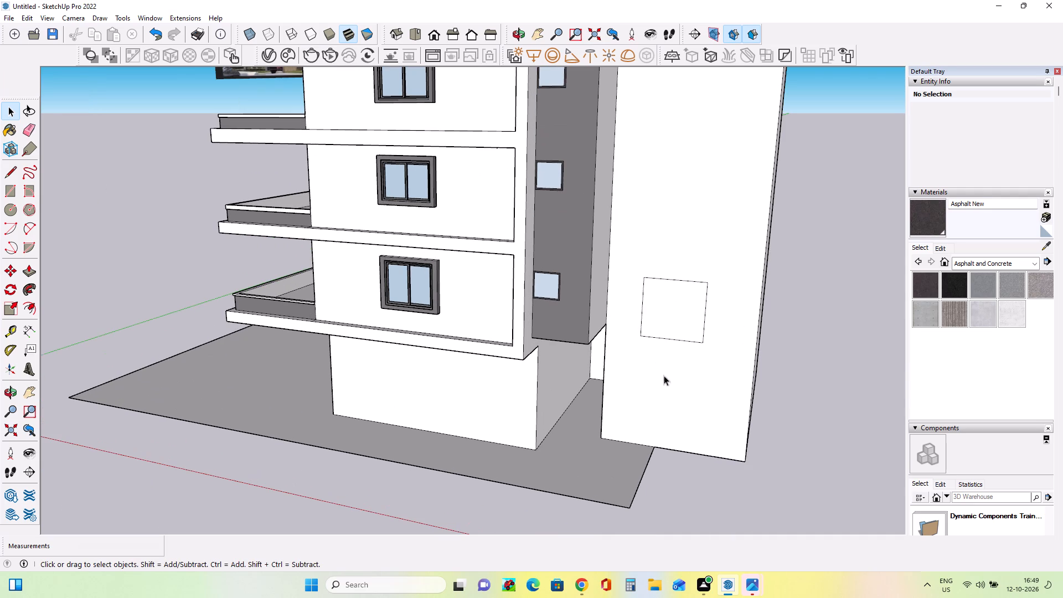
click(679, 337)
click(792, 378)
ctrl+click(677, 339)
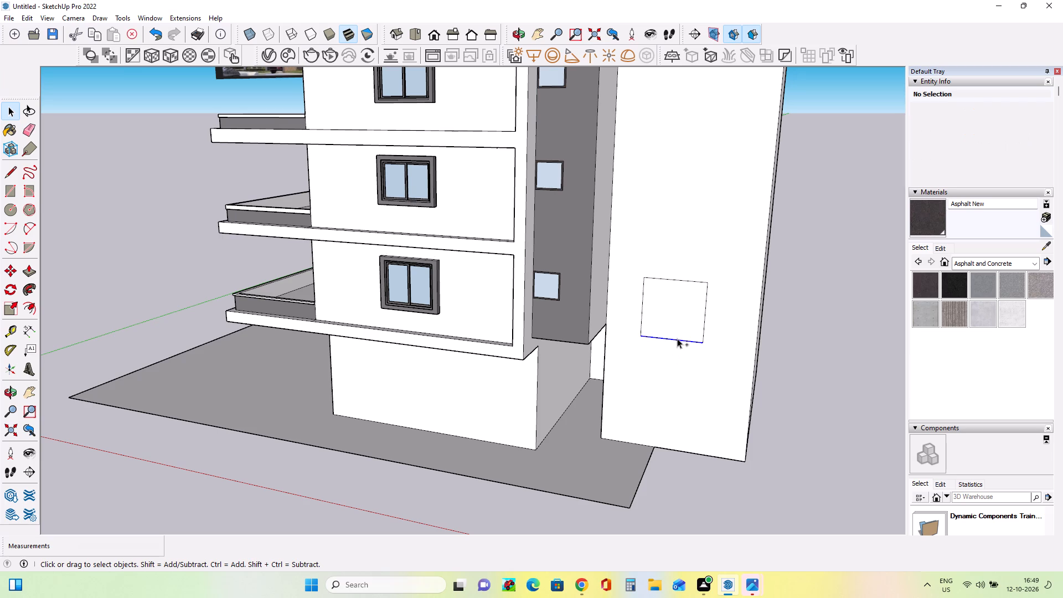
ctrl+click(641, 319)
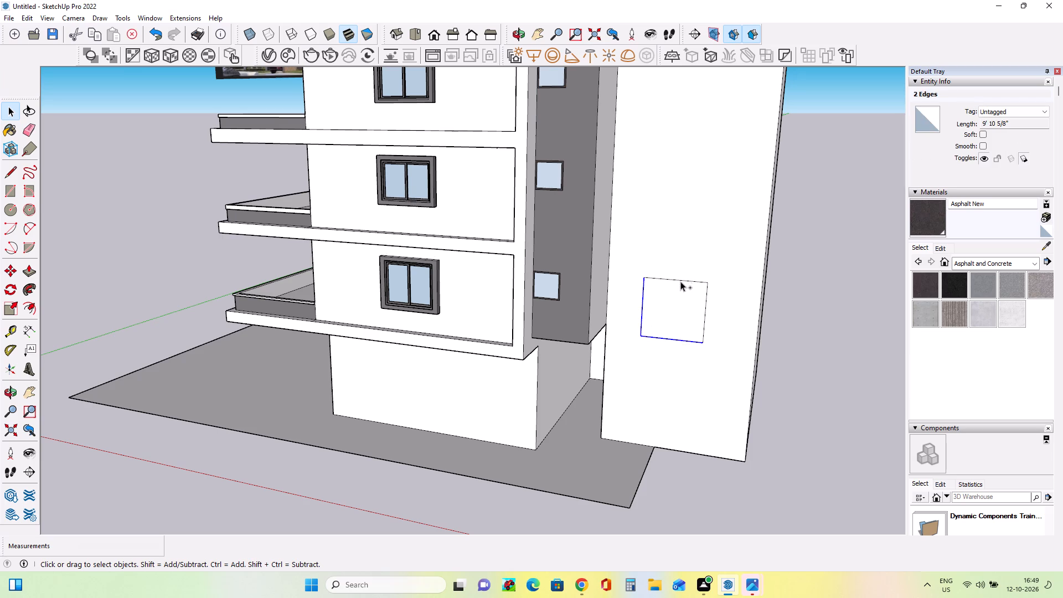
ctrl+click(681, 280)
ctrl+click(705, 315)
click(2, 269)
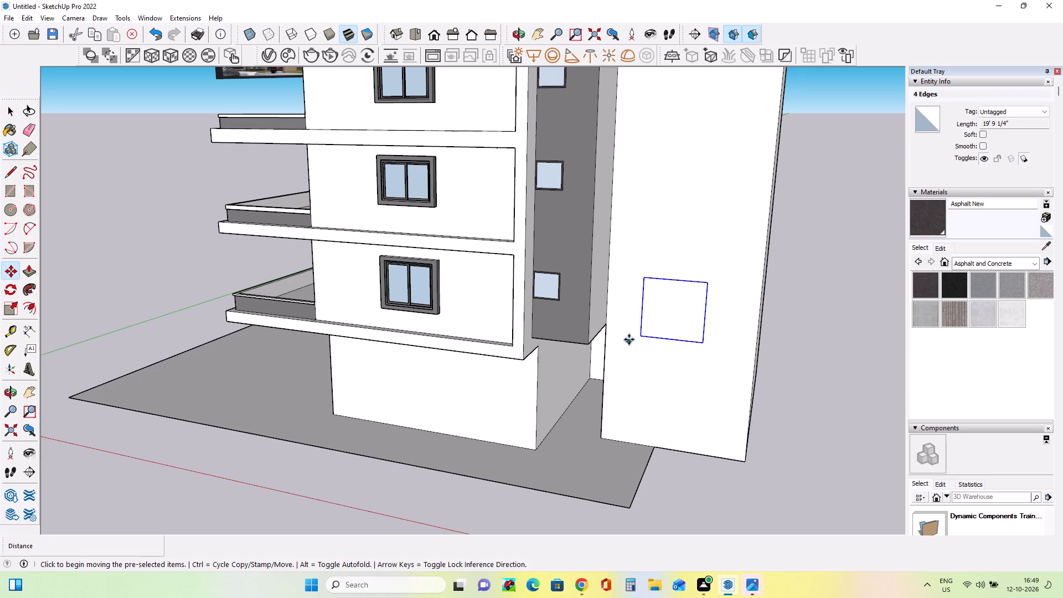
click(643, 337)
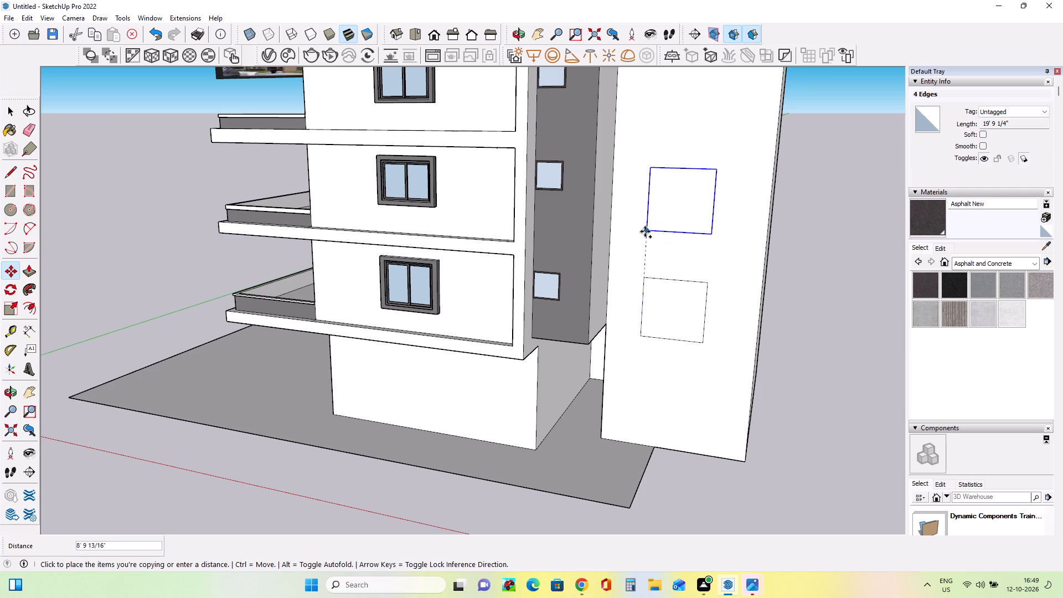
click(644, 231)
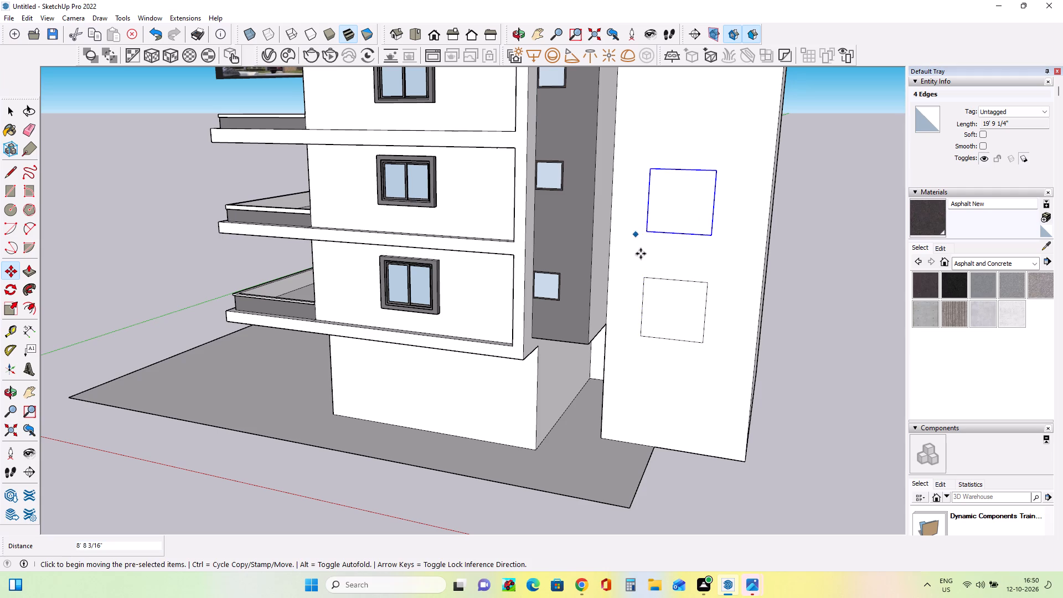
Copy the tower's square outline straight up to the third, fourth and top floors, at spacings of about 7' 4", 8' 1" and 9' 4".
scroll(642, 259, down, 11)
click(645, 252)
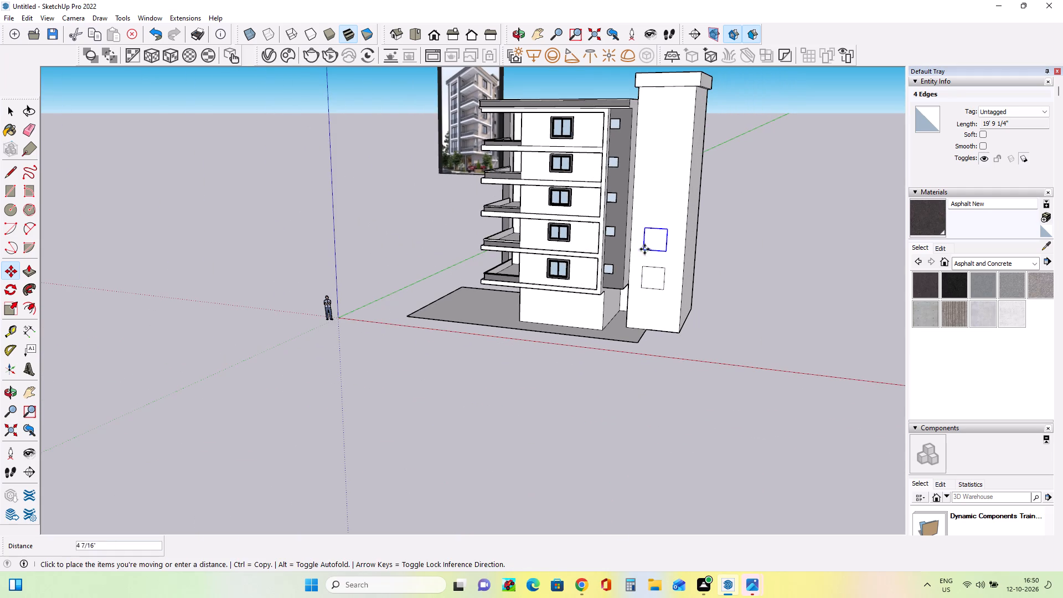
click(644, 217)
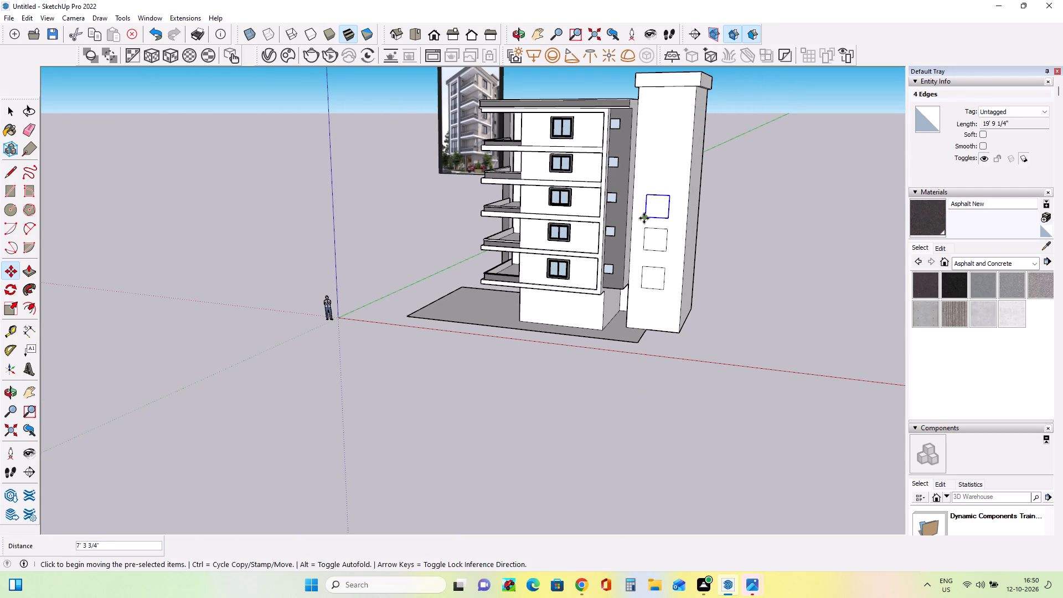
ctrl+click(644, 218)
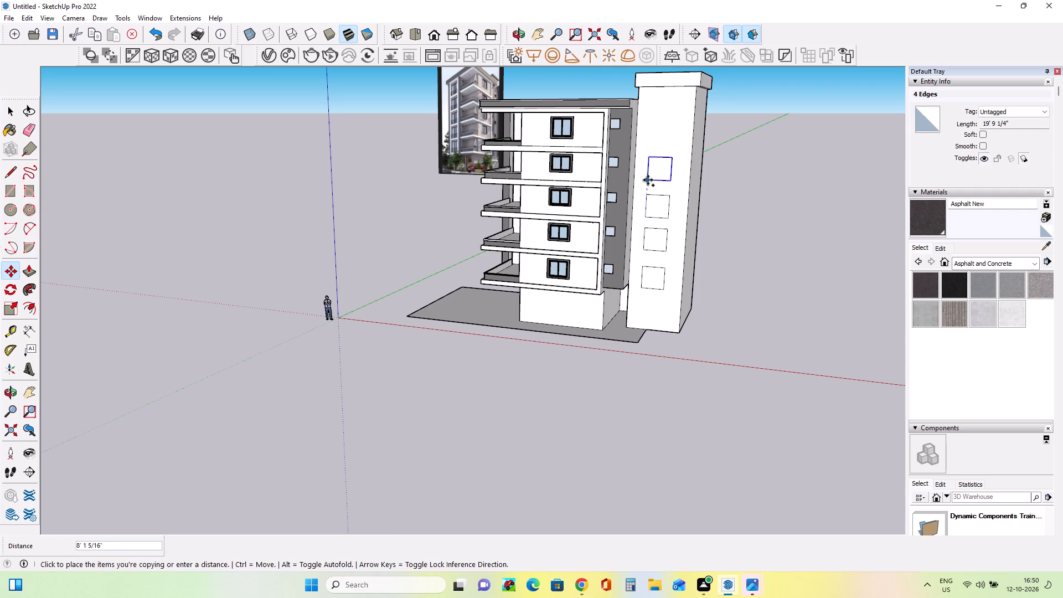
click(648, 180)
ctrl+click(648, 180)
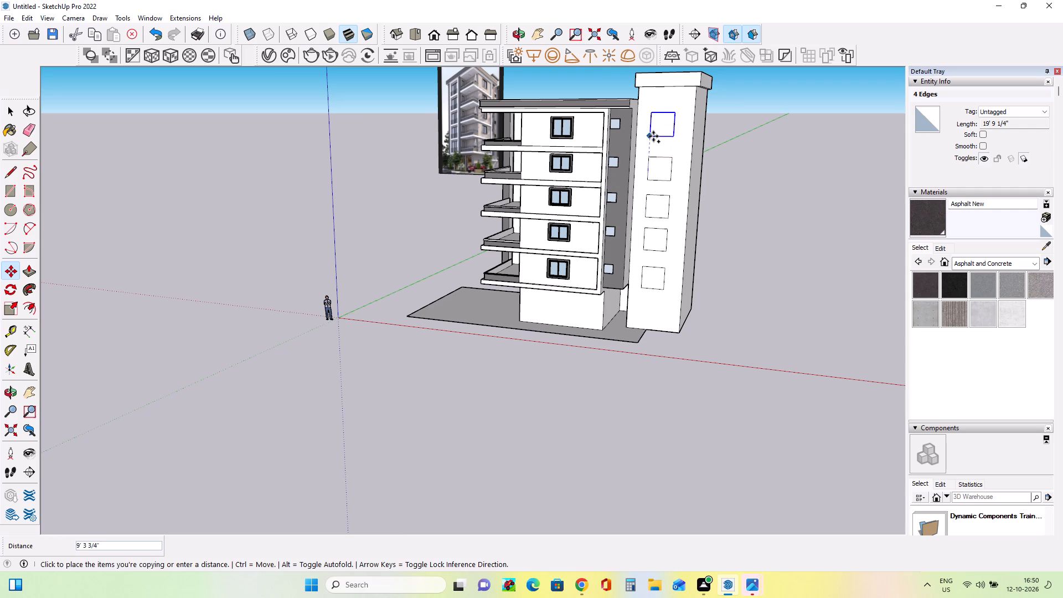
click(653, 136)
Compare the row of square outlines on the white tower with the reference photo.
middle_drag(690, 287, 842, 338)
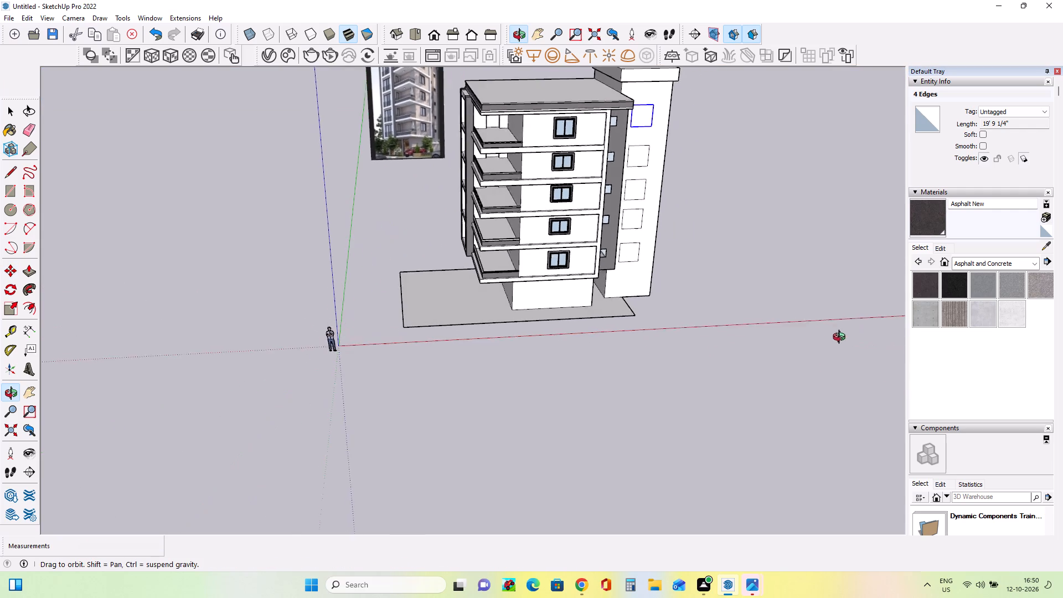
middle_drag(842, 338, 831, 314)
scroll(648, 274, up, 2)
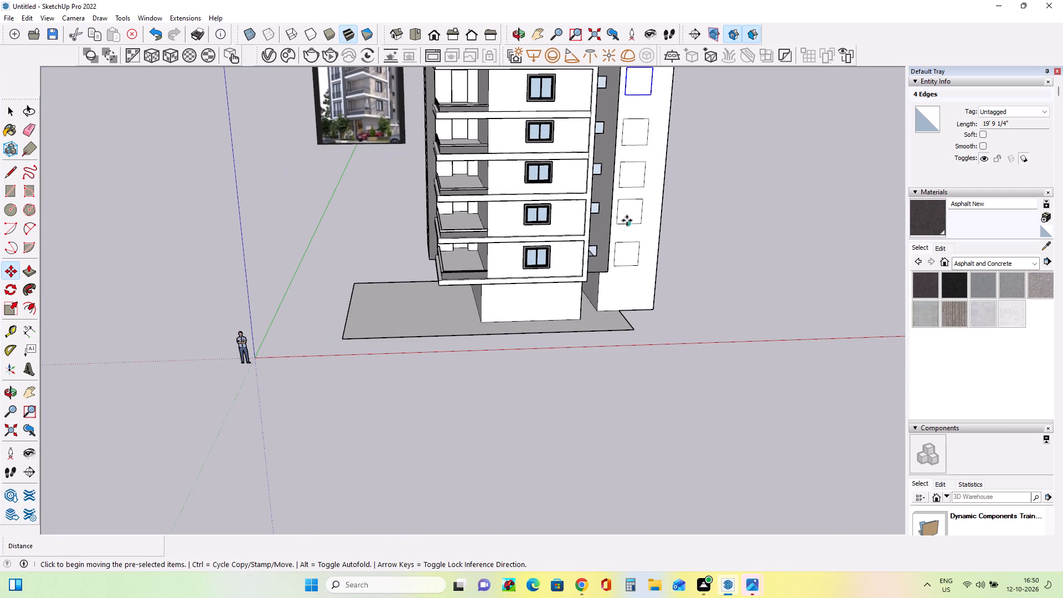
scroll(644, 156, down, 9)
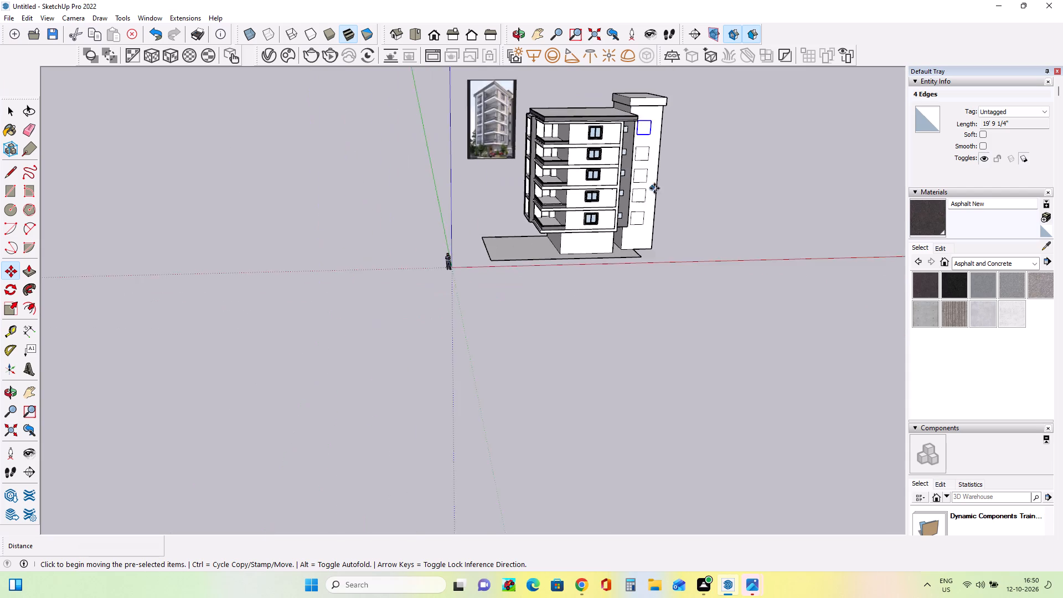
scroll(654, 188, down, 3)
scroll(350, 298, down, 4)
scroll(495, 169, up, 11)
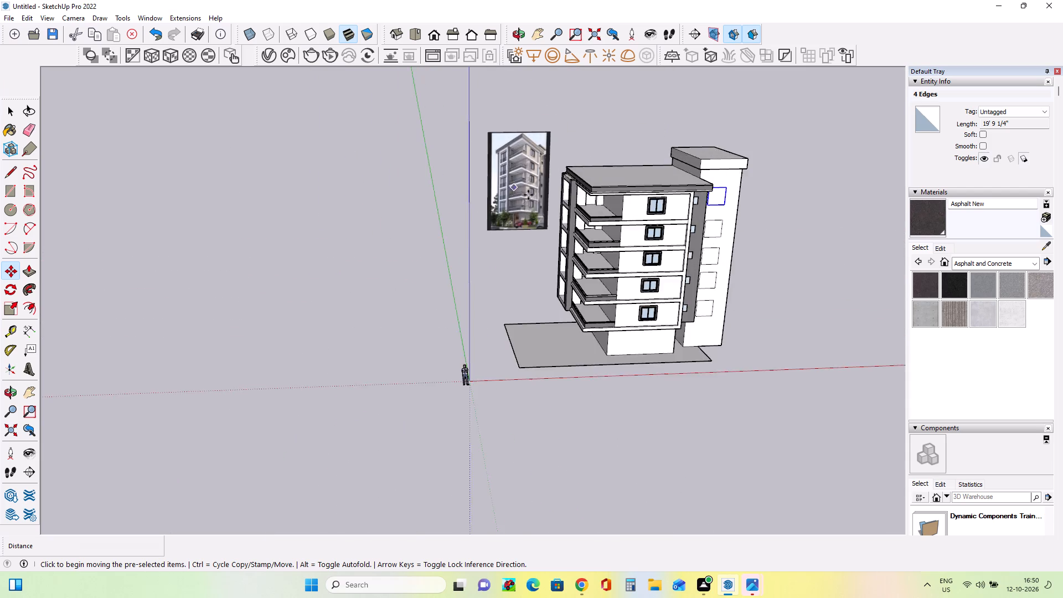
scroll(528, 195, up, 12)
scroll(500, 231, down, 14)
middle_drag(717, 324, 649, 290)
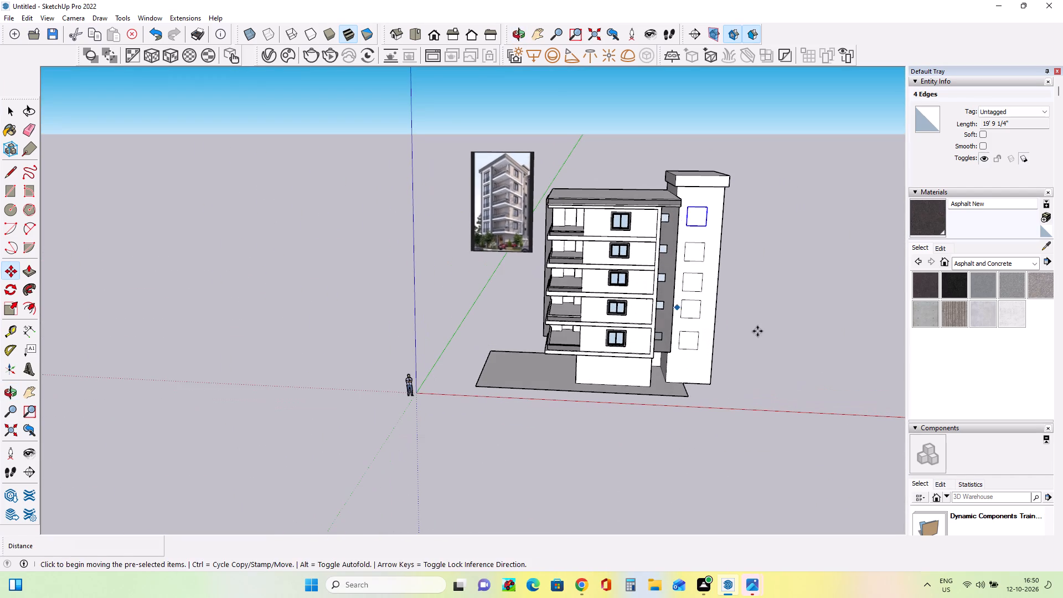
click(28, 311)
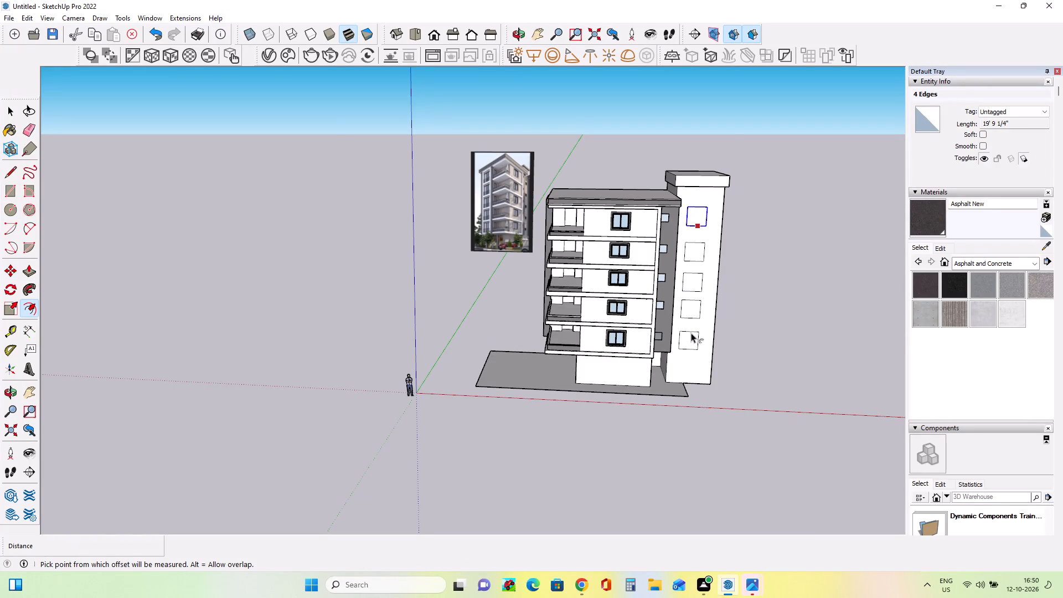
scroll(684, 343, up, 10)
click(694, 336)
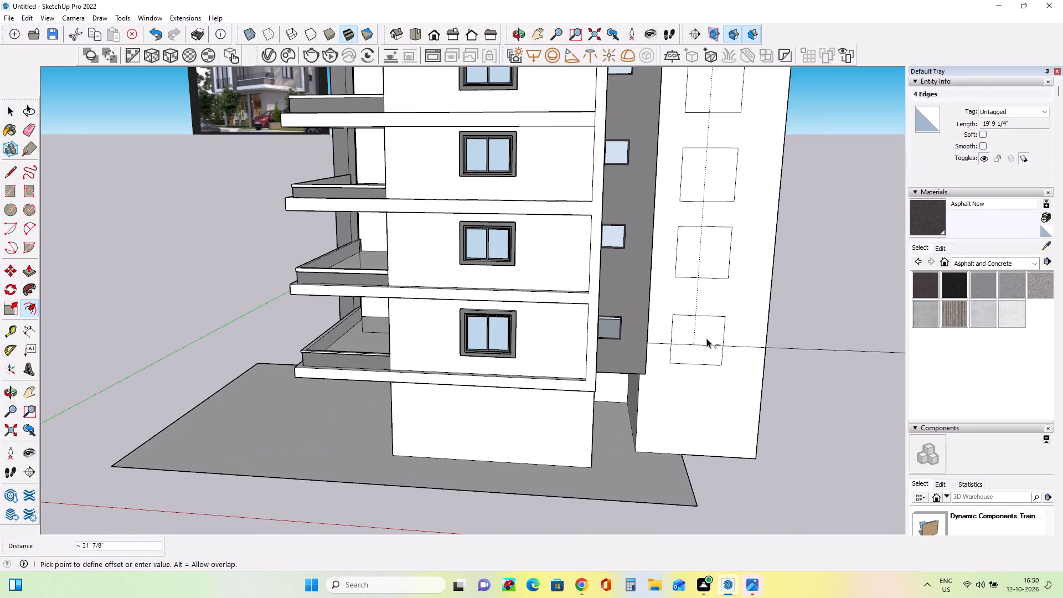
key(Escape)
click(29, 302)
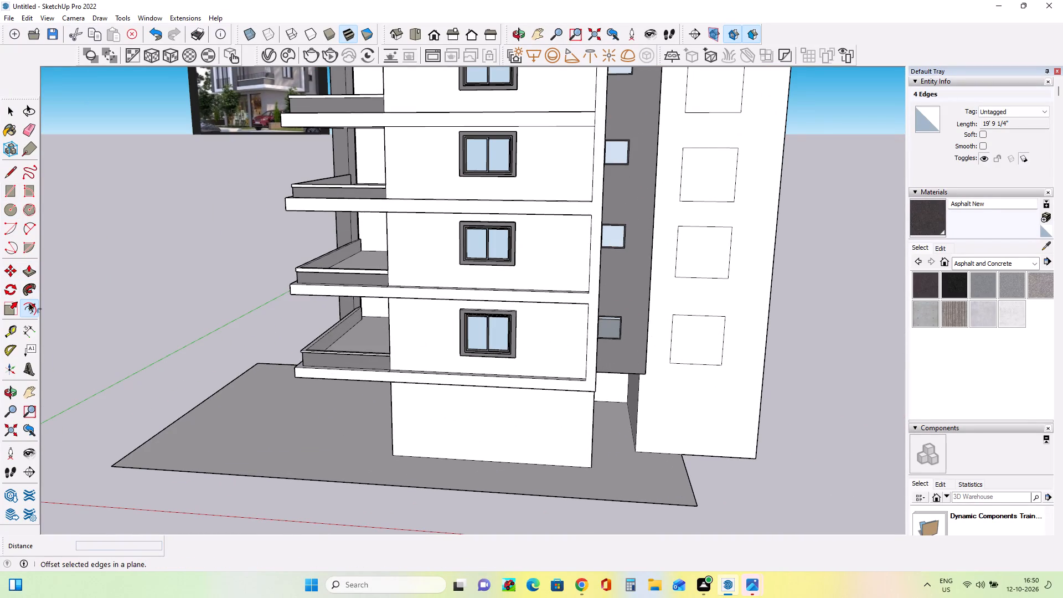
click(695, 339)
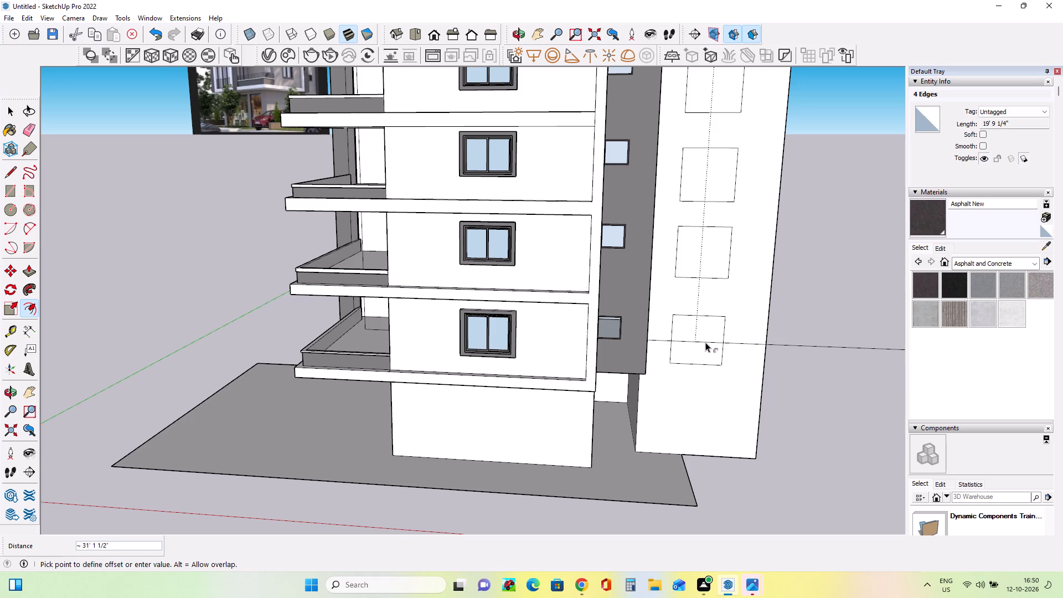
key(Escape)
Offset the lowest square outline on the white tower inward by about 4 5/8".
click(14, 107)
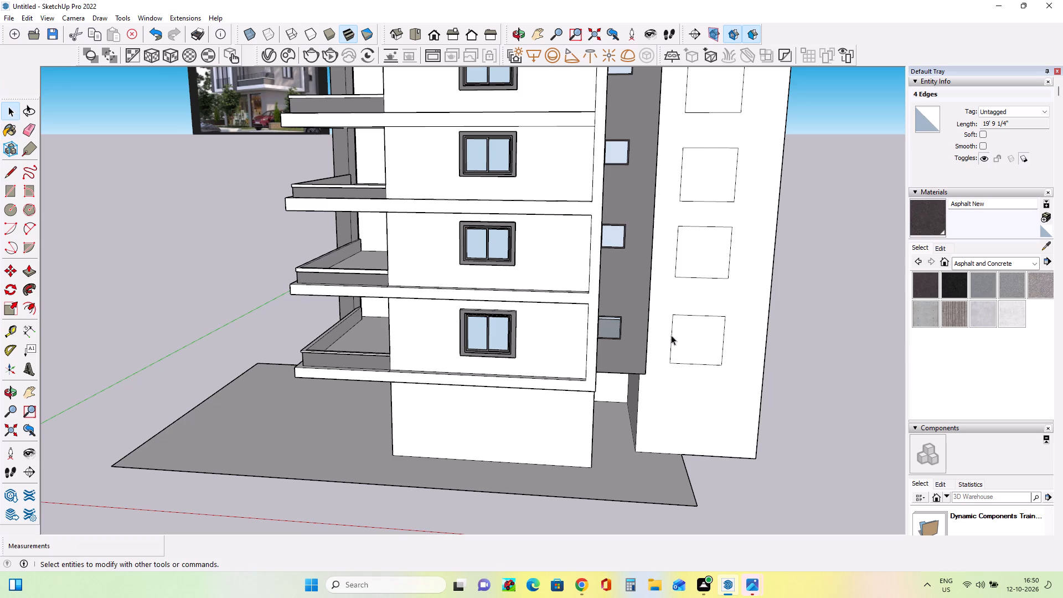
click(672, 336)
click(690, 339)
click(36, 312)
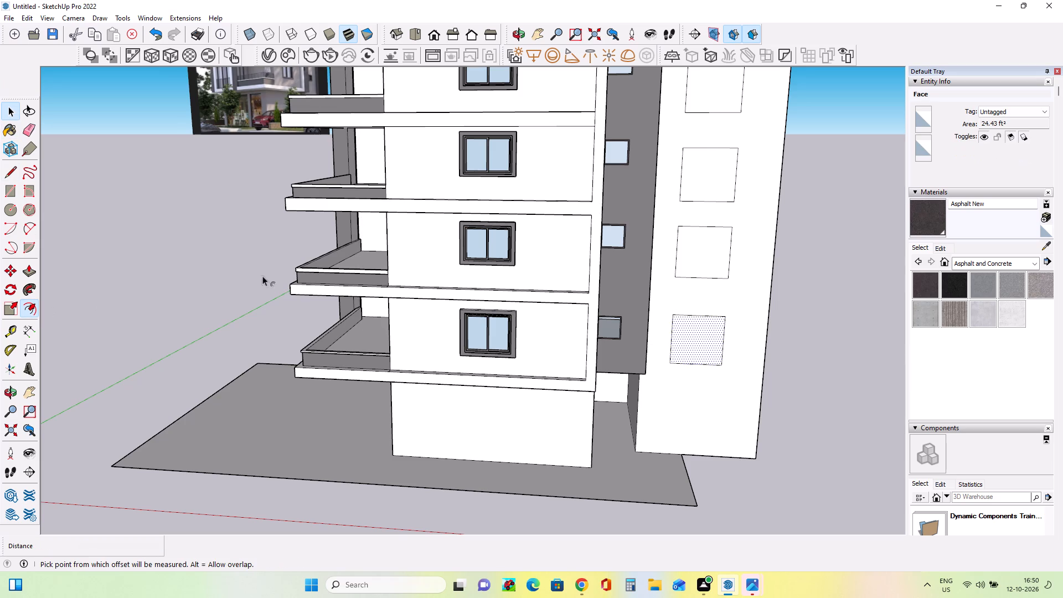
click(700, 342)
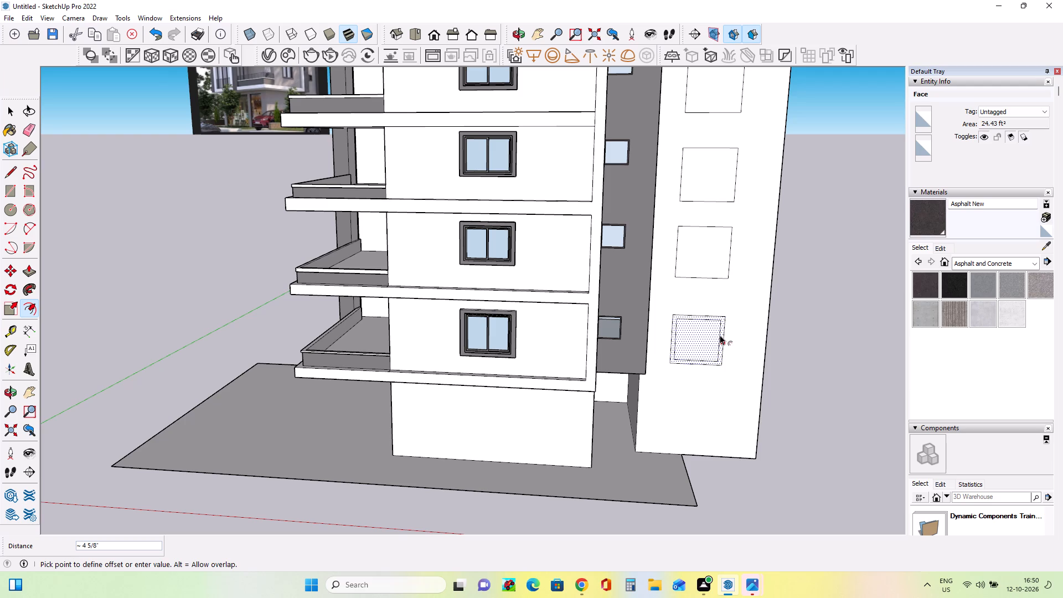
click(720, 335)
Examine the reference photo's side wall against the model for the size and placement of the tower windows.
scroll(694, 353, down, 8)
middle_drag(693, 369, 694, 369)
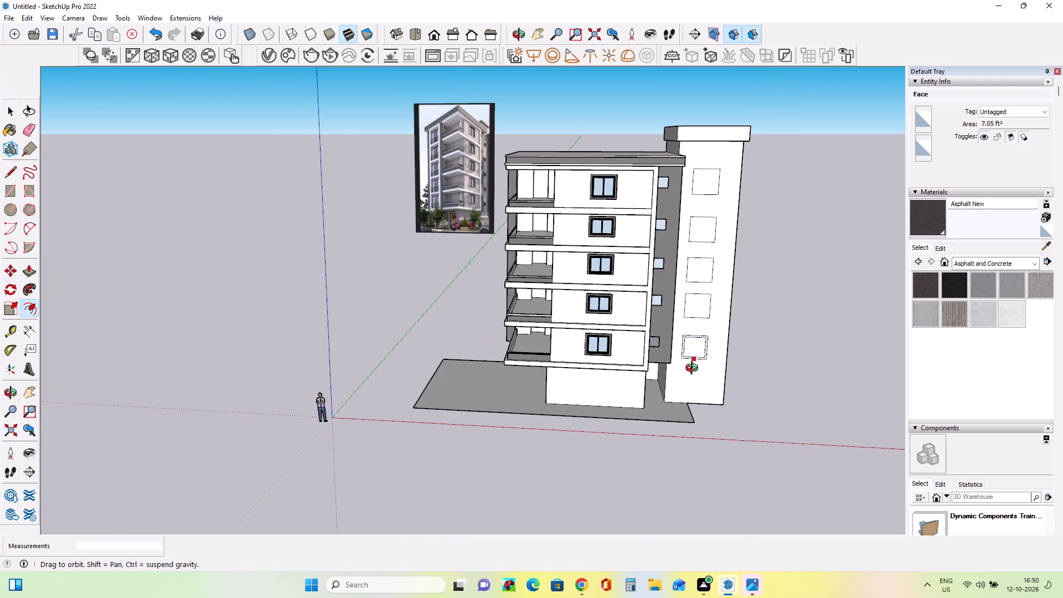
middle_drag(694, 369, 855, 305)
middle_drag(685, 360, 725, 363)
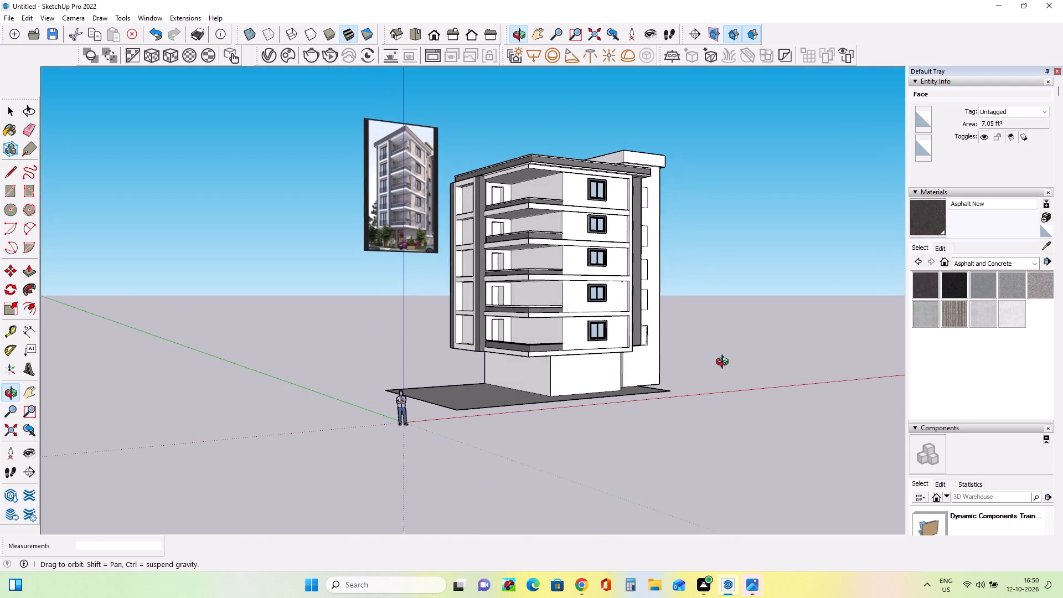
middle_drag(725, 363, 729, 375)
middle_drag(591, 370, 555, 404)
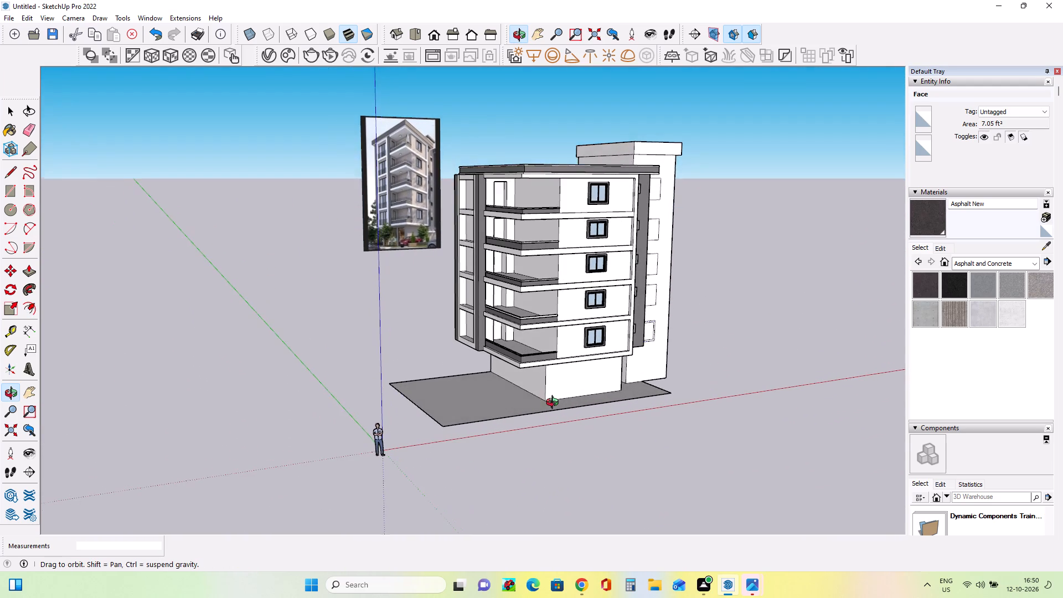
middle_drag(555, 404, 531, 410)
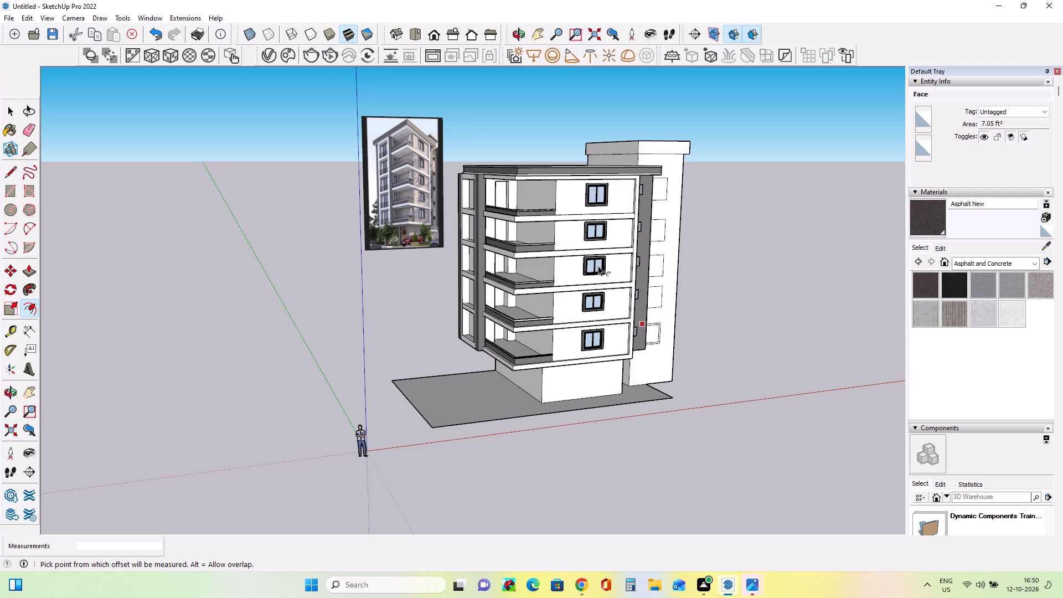
middle_click(704, 332)
scroll(710, 342, up, 4)
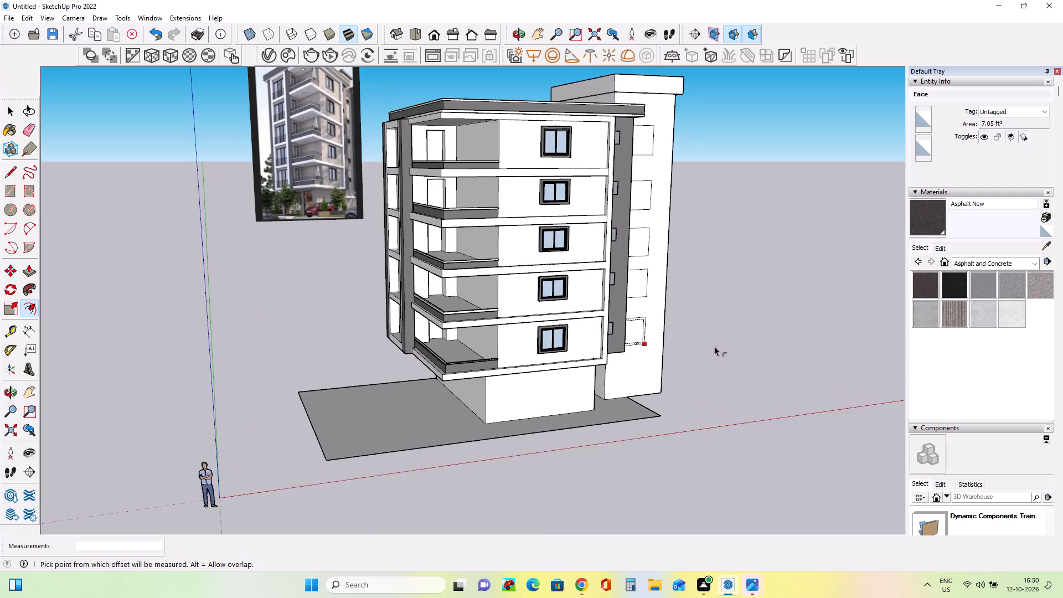
middle_drag(716, 347, 751, 333)
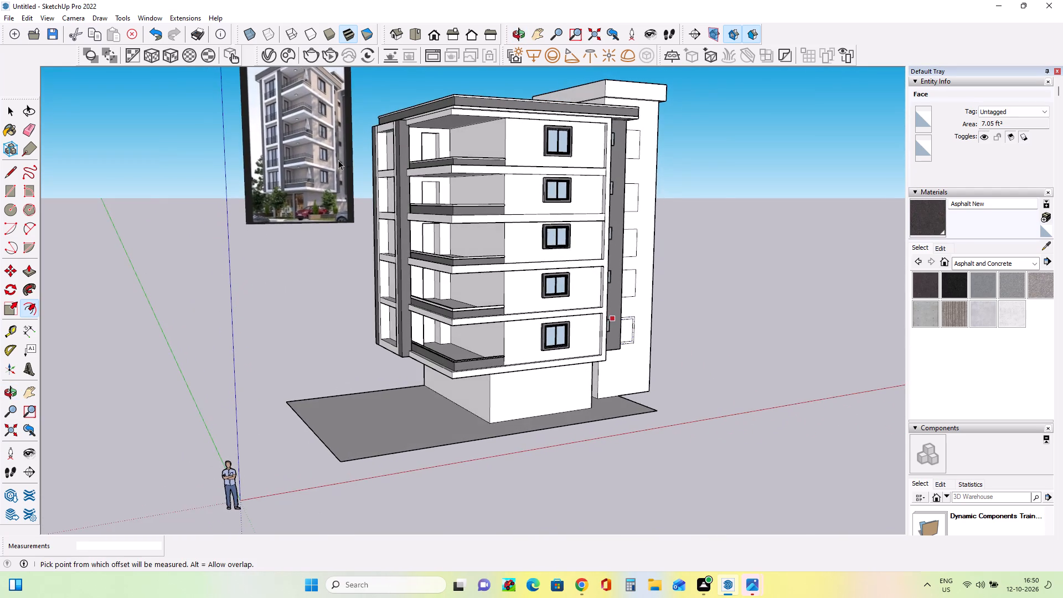
scroll(338, 160, up, 4)
scroll(340, 168, down, 8)
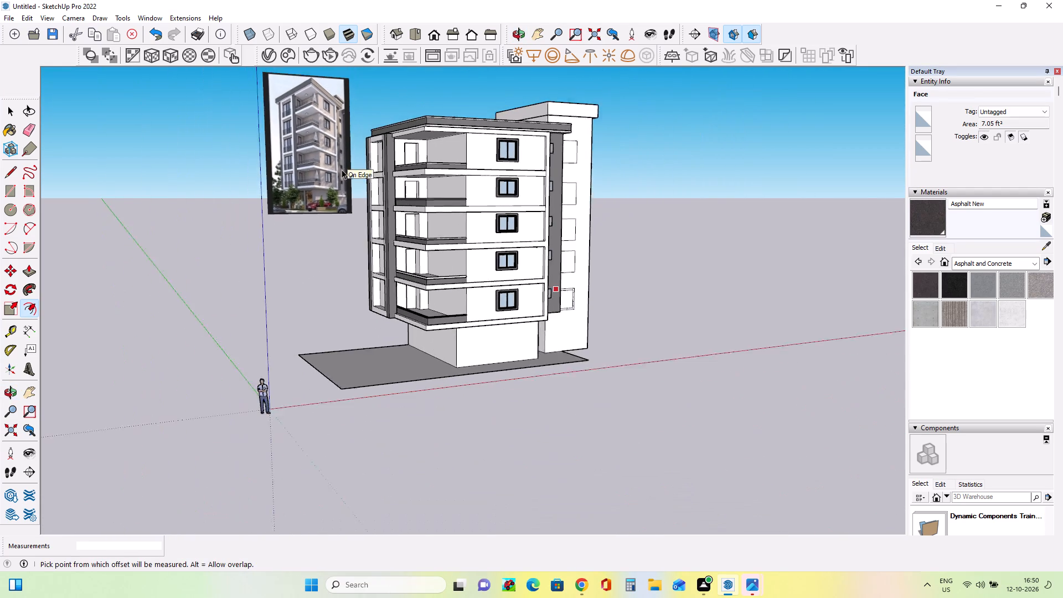
middle_drag(582, 310, 516, 344)
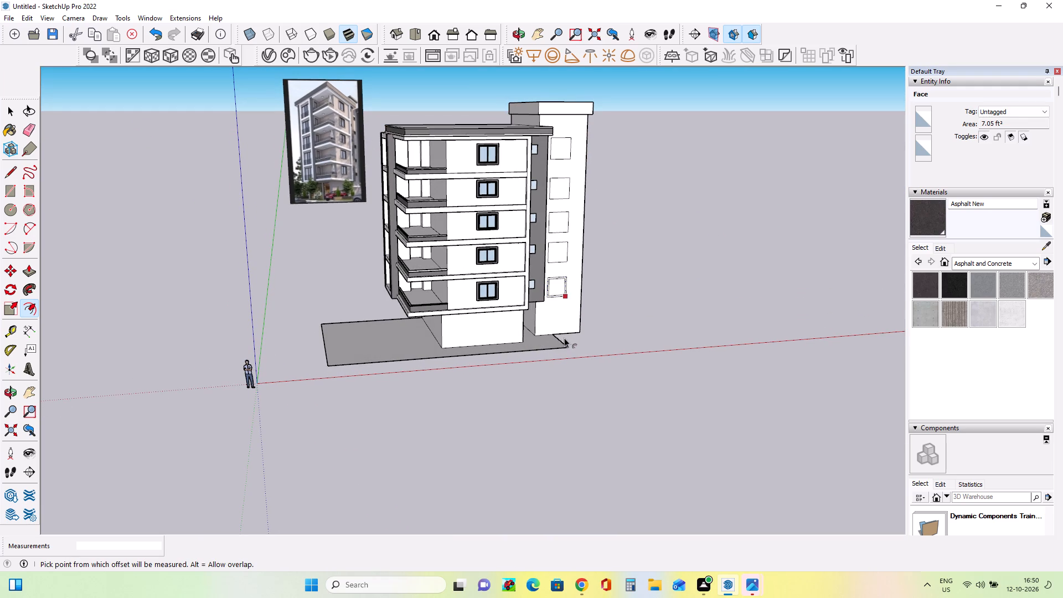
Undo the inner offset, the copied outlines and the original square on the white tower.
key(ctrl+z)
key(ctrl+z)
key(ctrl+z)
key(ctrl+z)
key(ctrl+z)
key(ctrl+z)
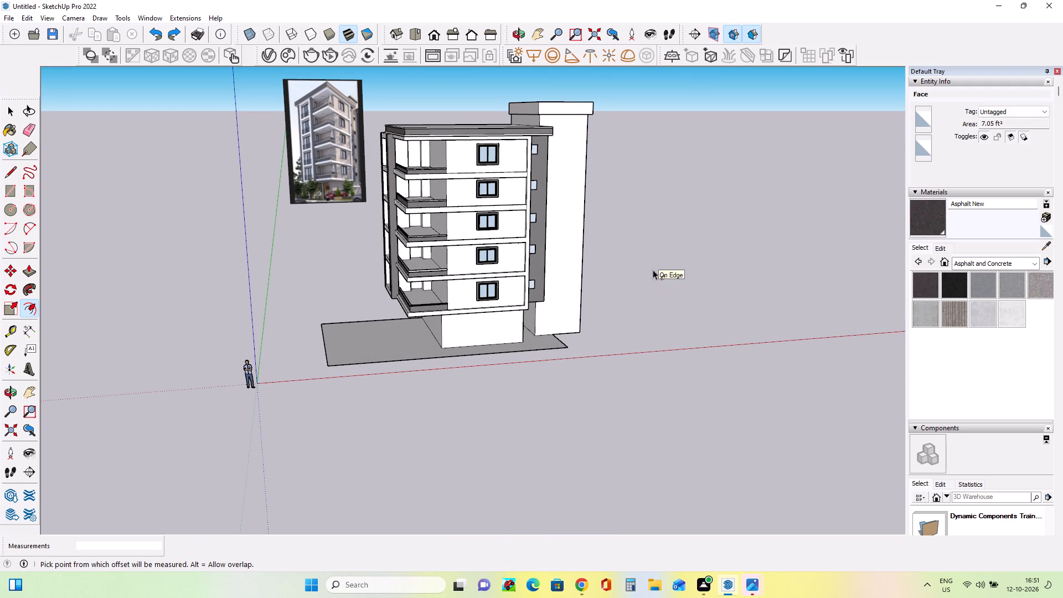
Draw a square window outline about 3' 6" per side on the lower front face of the white tower.
middle_drag(647, 267, 551, 282)
click(6, 192)
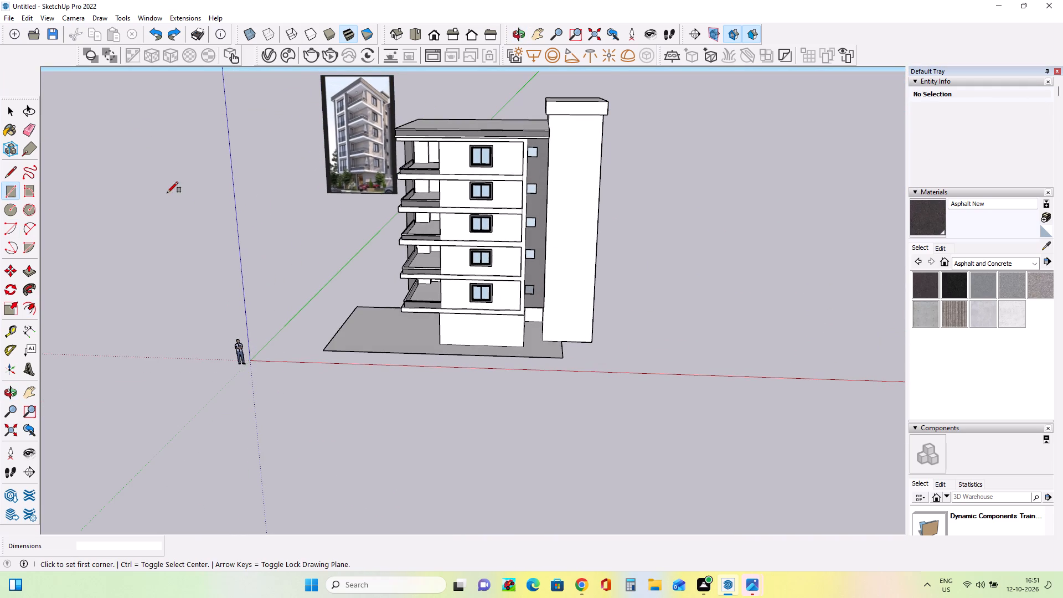
scroll(582, 293, up, 7)
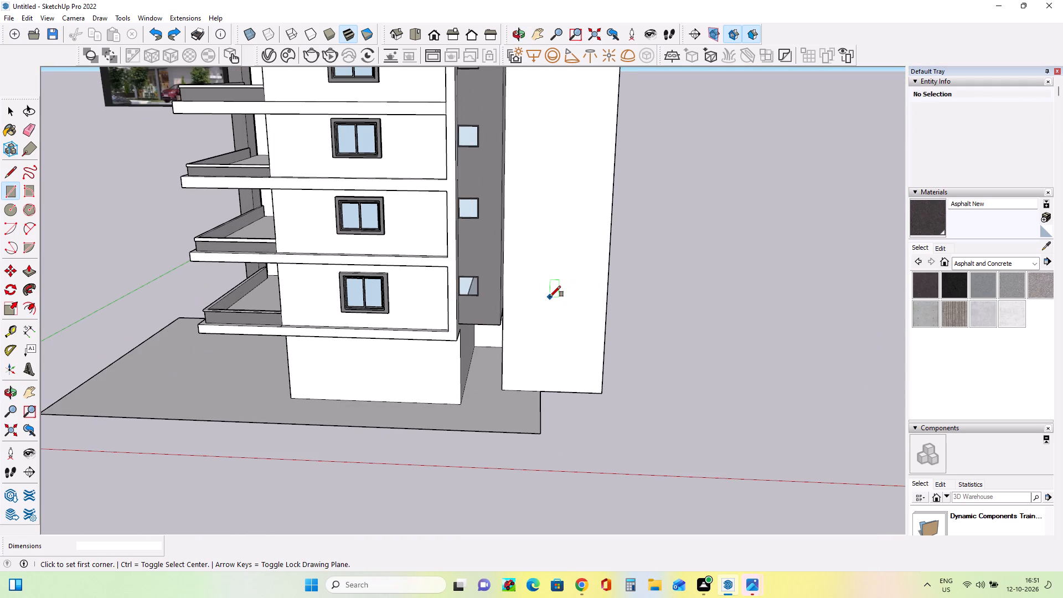
click(540, 297)
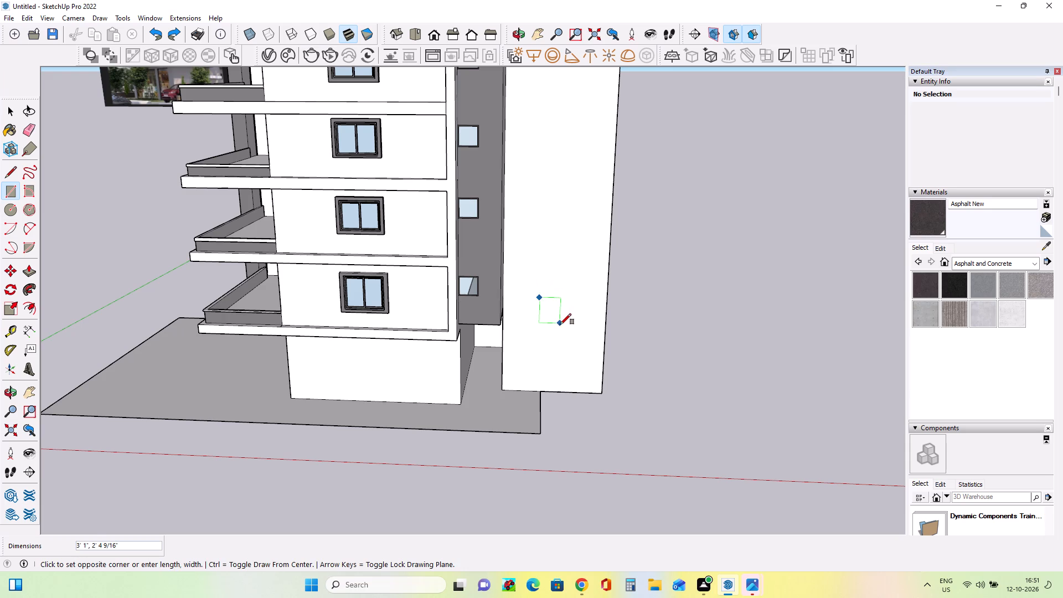
click(566, 327)
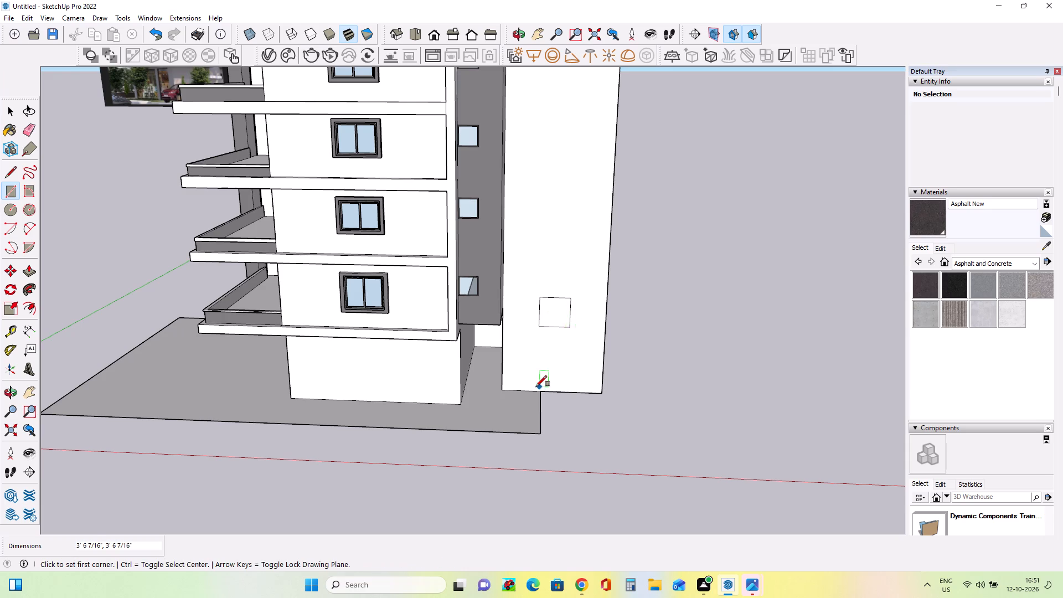
Draw a rectangle about 30' 6" by 6' 2" from the ground-floor base wall to the foot of the white tower.
middle_drag(536, 385, 645, 343)
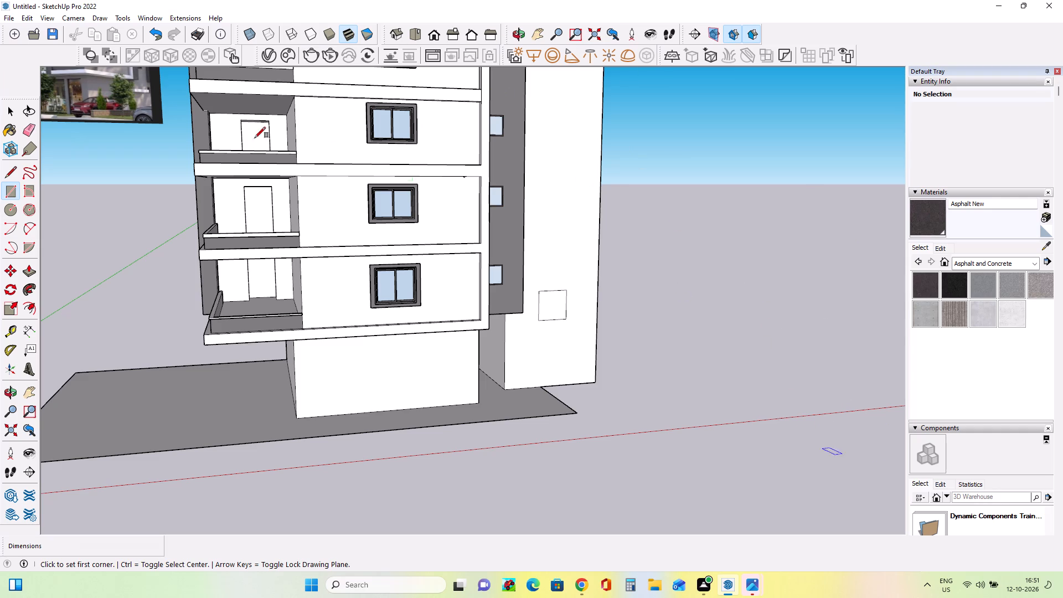
click(316, 378)
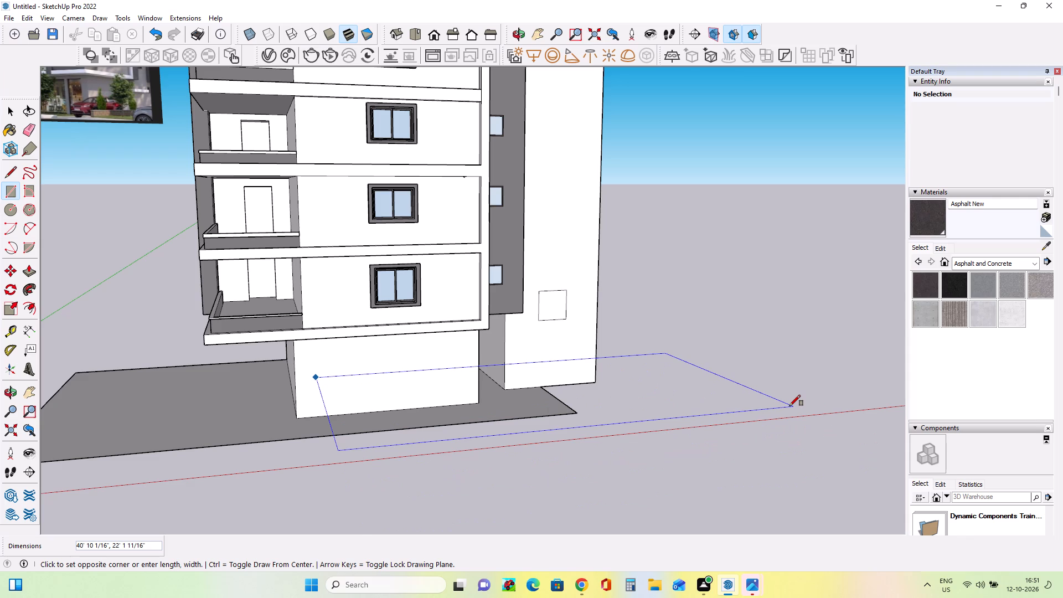
click(564, 384)
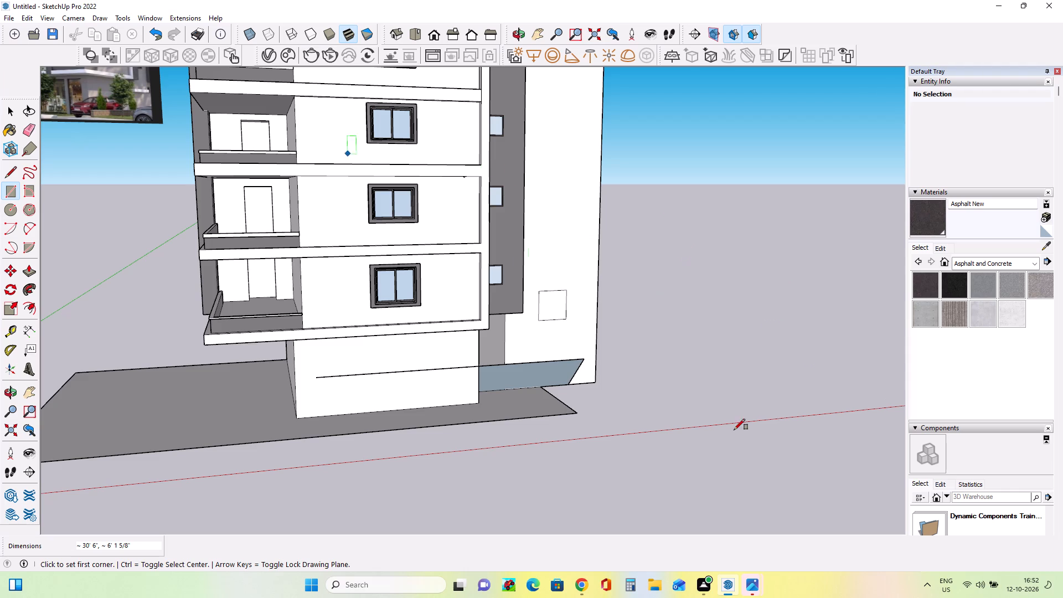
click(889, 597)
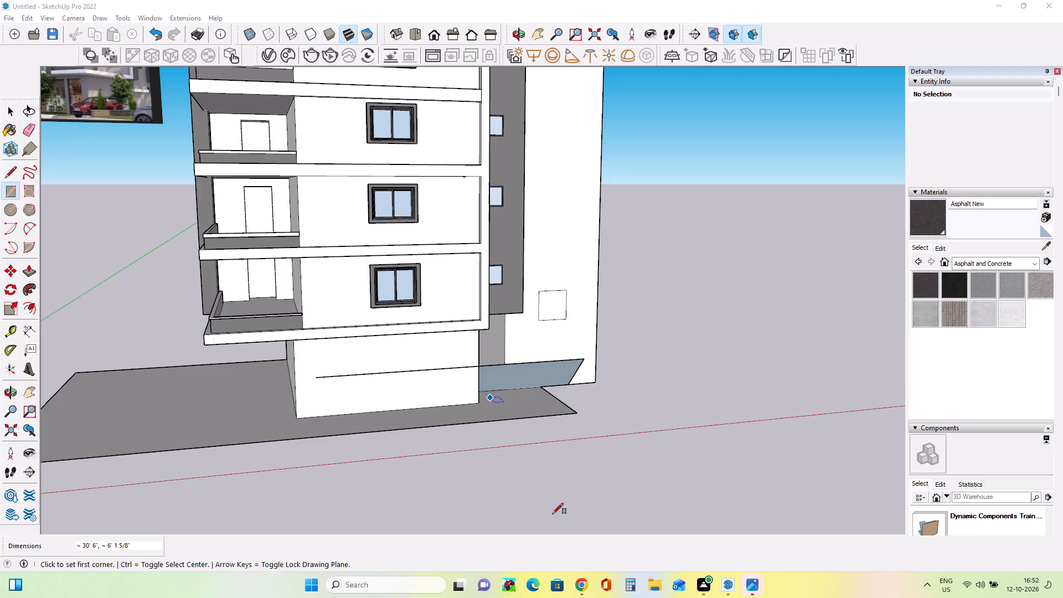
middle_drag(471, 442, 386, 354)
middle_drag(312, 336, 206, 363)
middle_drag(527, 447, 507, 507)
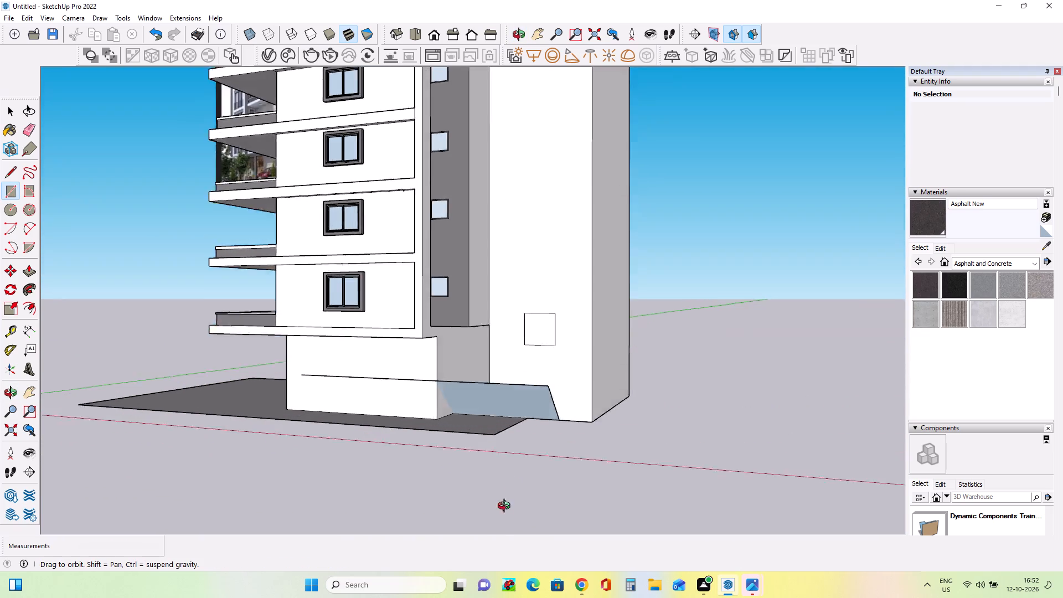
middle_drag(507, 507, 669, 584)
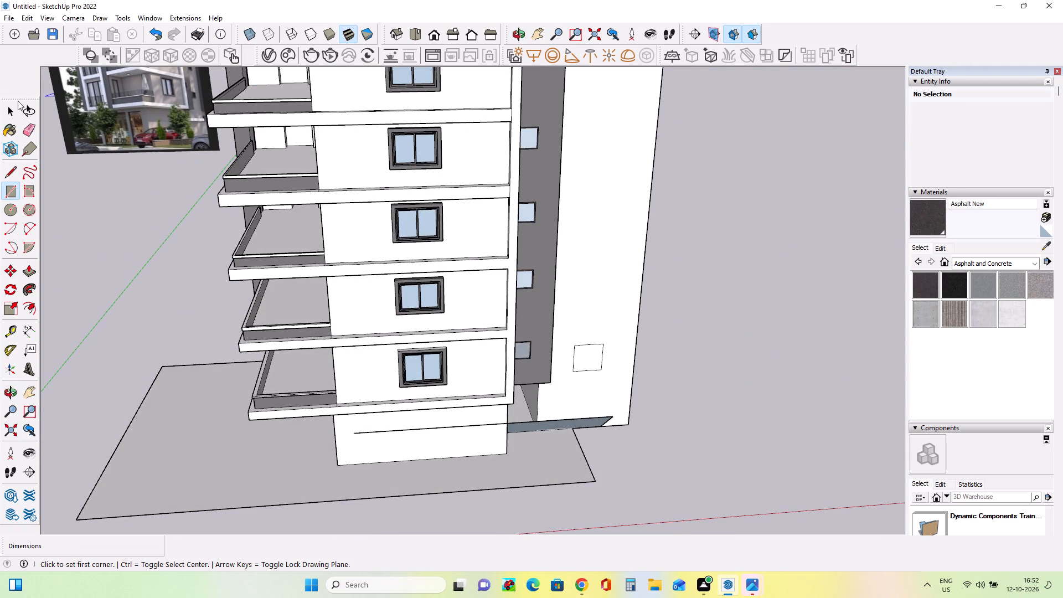
Erase the rectangle's outer edges between the ground-floor base wall and the foot of the white tower, removing its face.
click(22, 130)
middle_drag(716, 441, 719, 580)
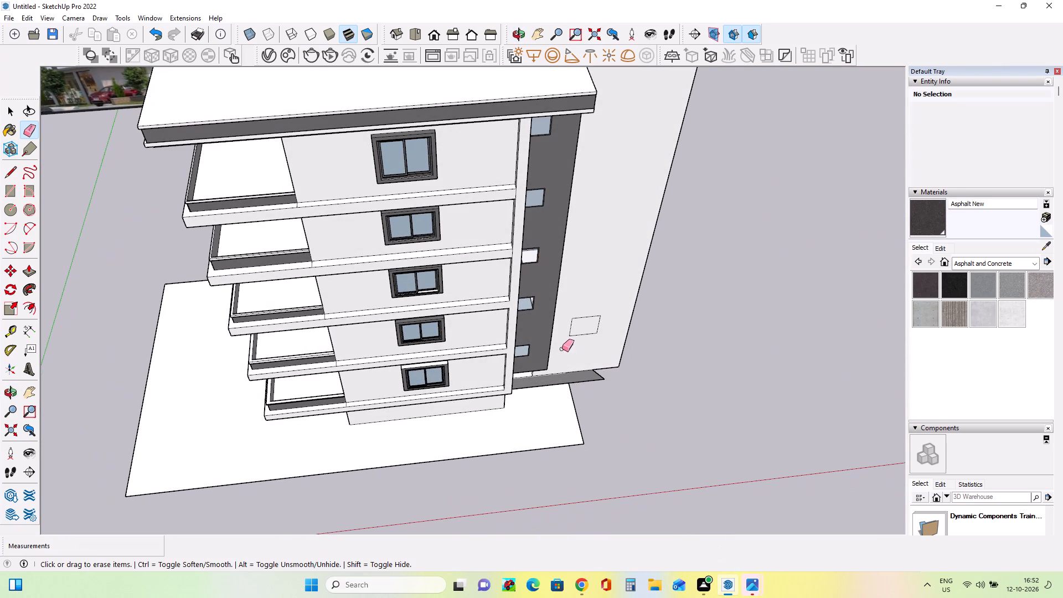
drag(579, 379, 584, 410)
drag(601, 371, 601, 393)
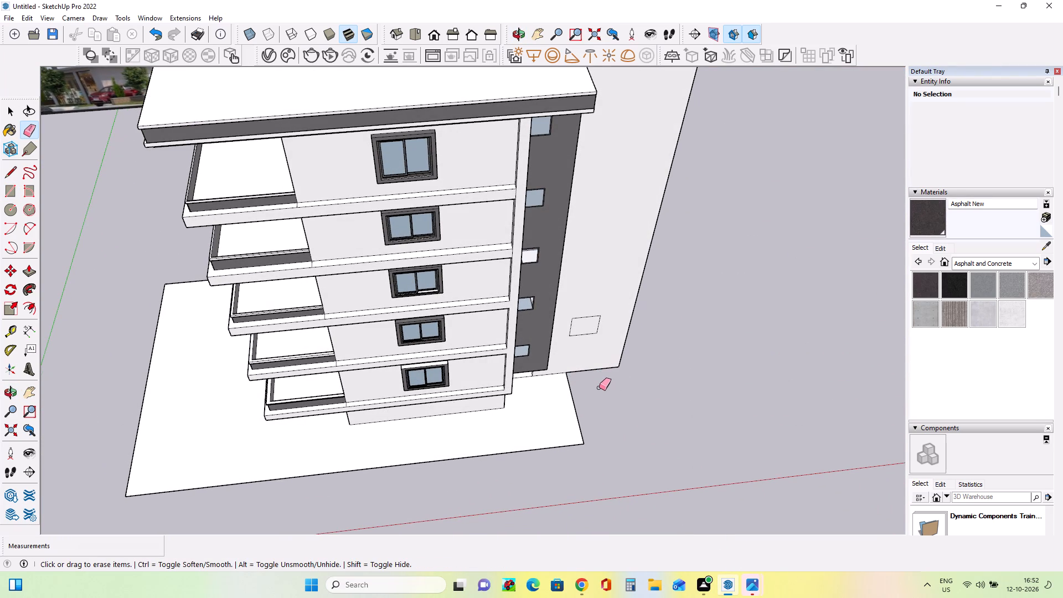
Offset the square window outline on the white tower inward, leaving an inner square about 3' per side.
middle_drag(612, 431, 533, 216)
middle_drag(580, 499, 632, 493)
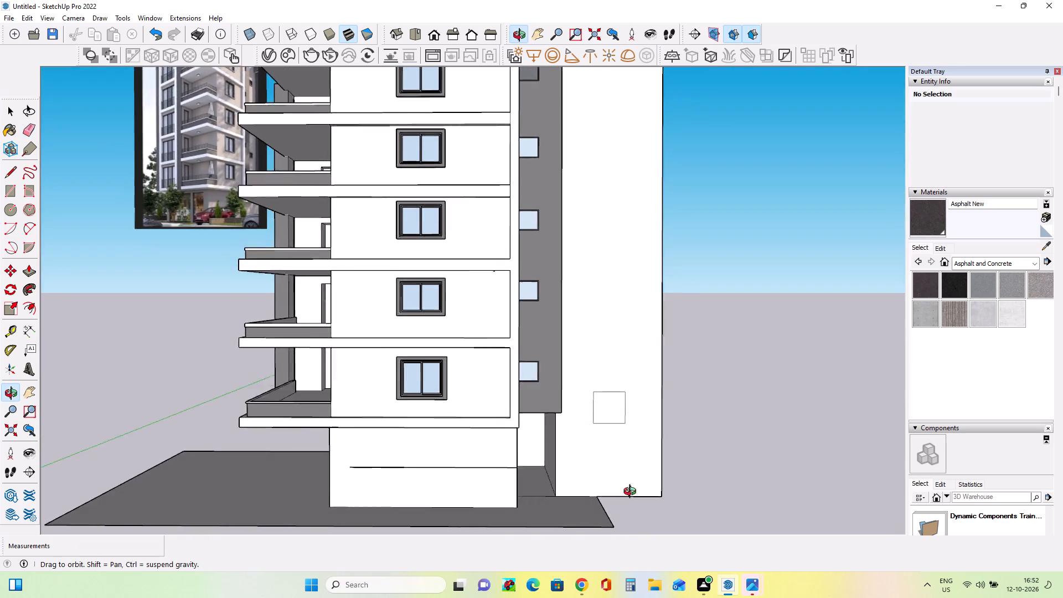
middle_drag(632, 493, 640, 517)
scroll(605, 425, up, 3)
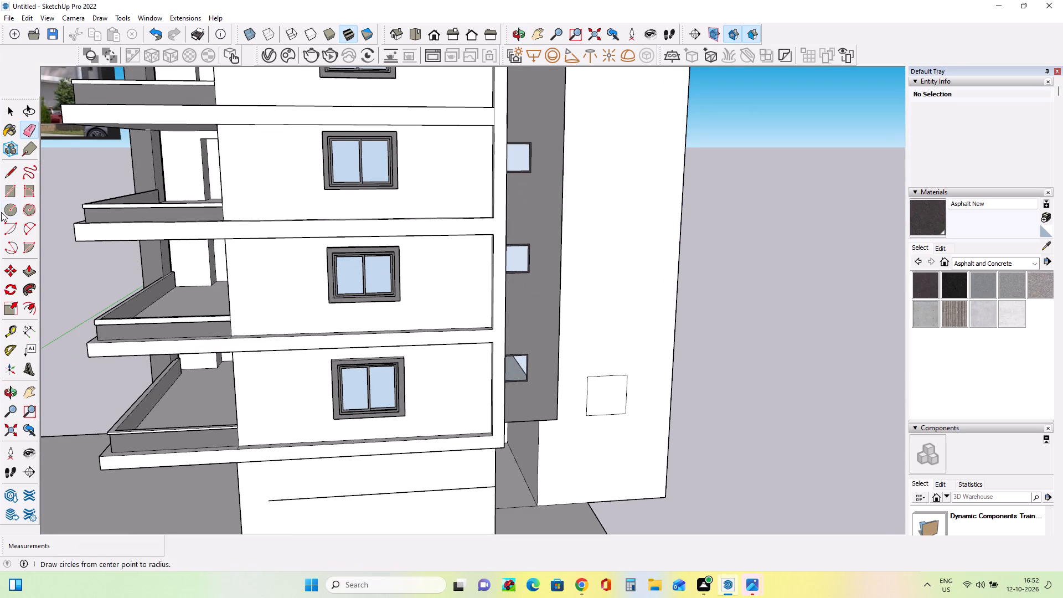
click(26, 312)
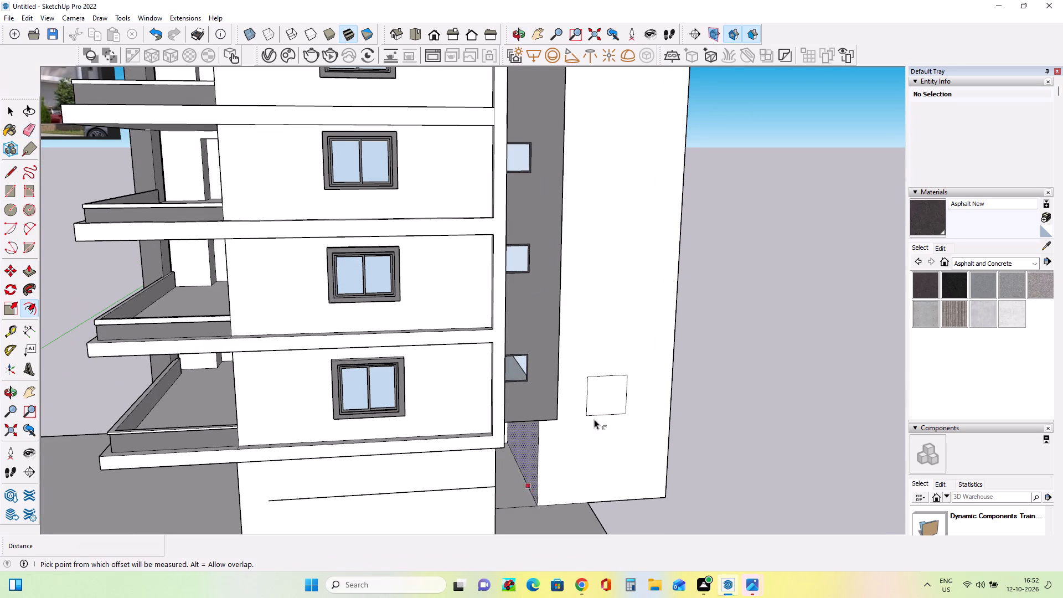
click(608, 396)
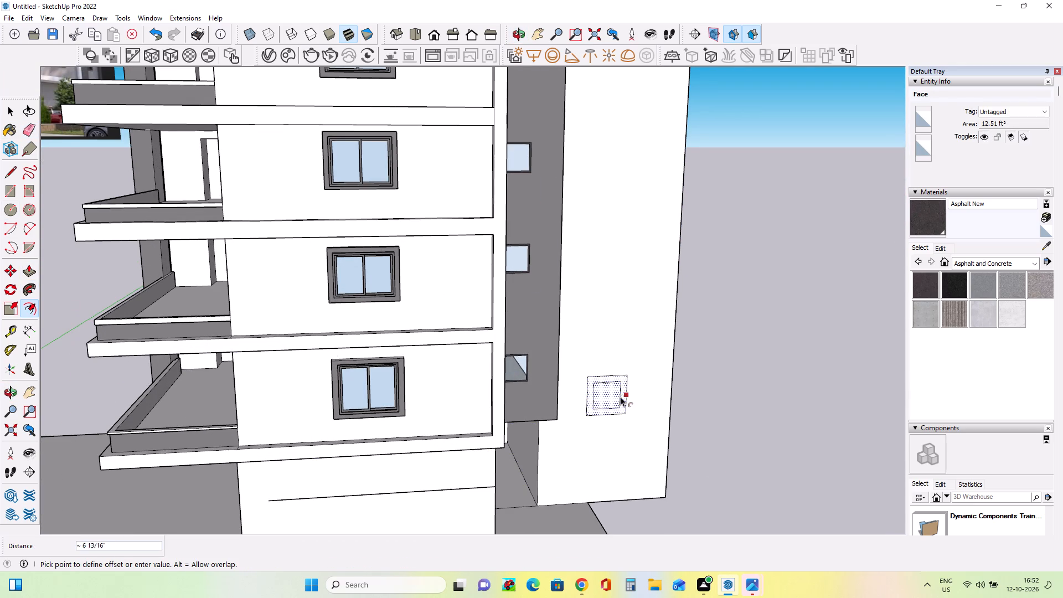
click(623, 396)
Copy all eight edges of the tower window's inner and outer squares about 10' 10" straight up the tower face.
middle_drag(641, 418, 611, 444)
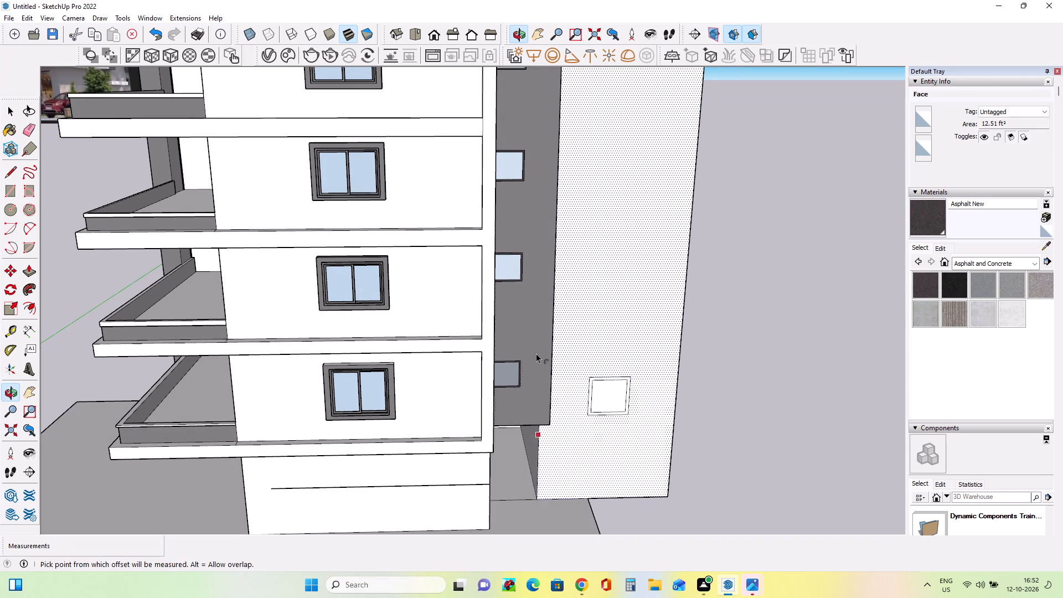
scroll(0, 146, left, 2)
scroll(0, 146, right, 2)
scroll(11, 194, up, 2)
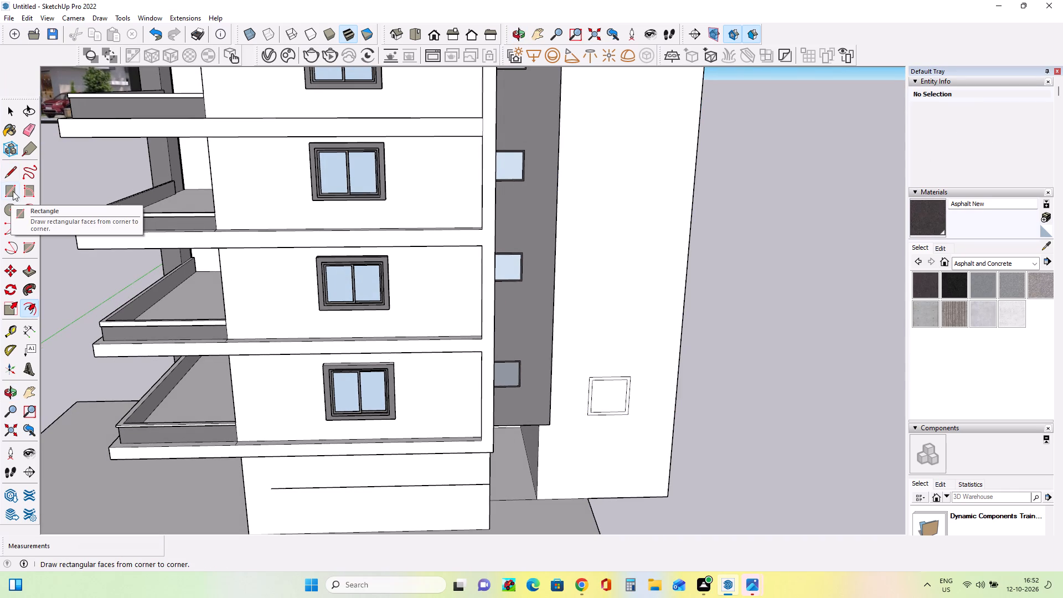
drag(0, 110, 0, 121)
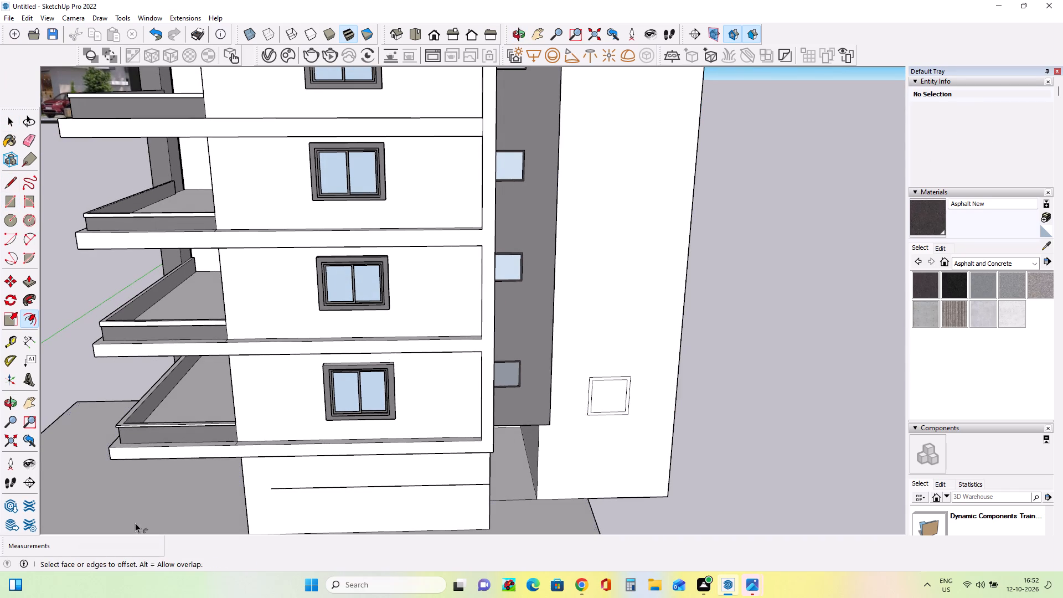
click(11, 123)
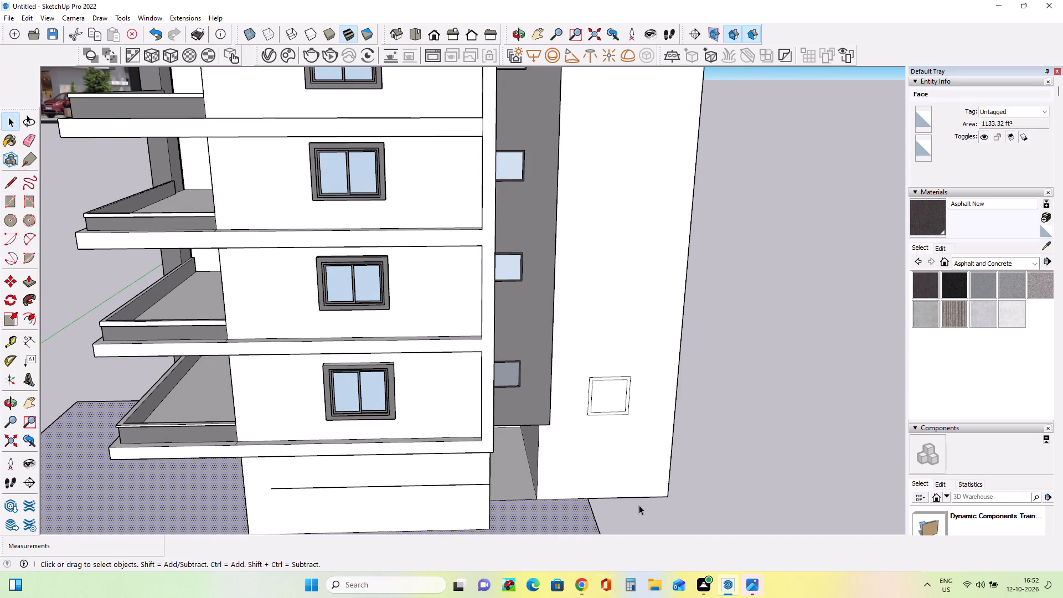
scroll(658, 456, up, 4)
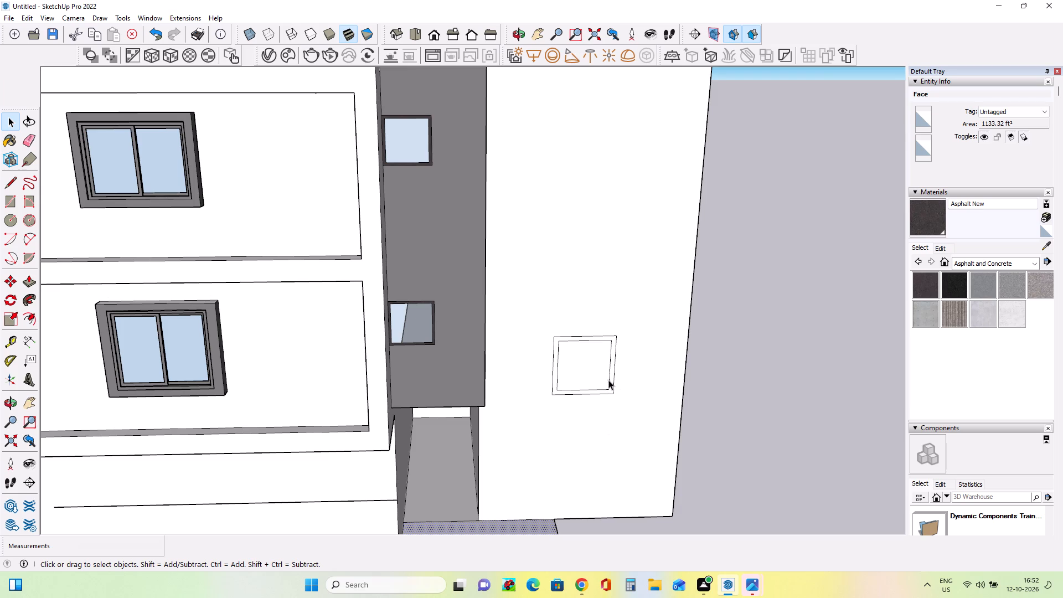
click(609, 380)
ctrl+click(614, 374)
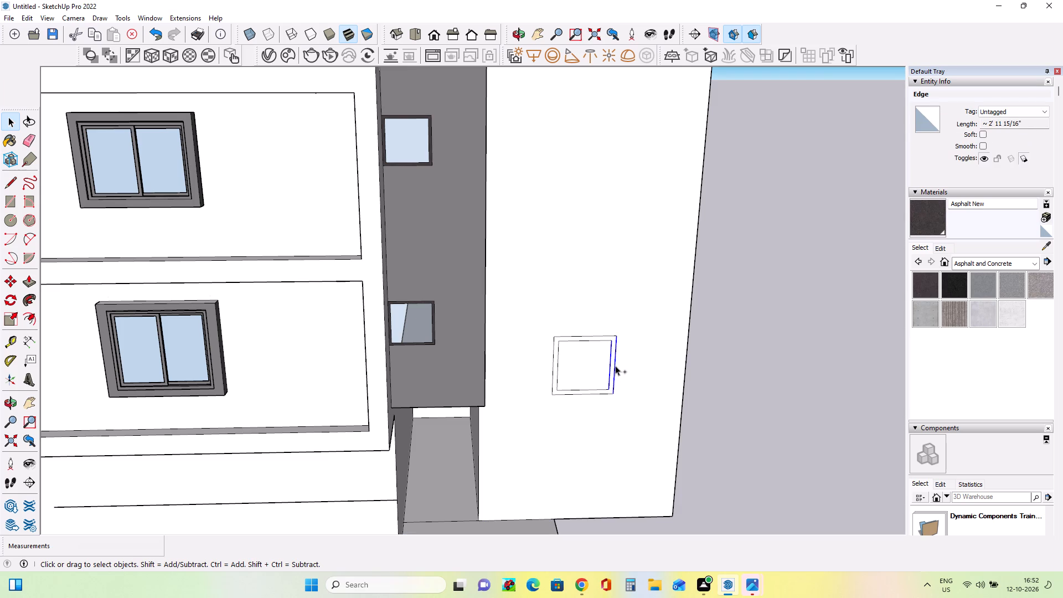
ctrl+click(608, 334)
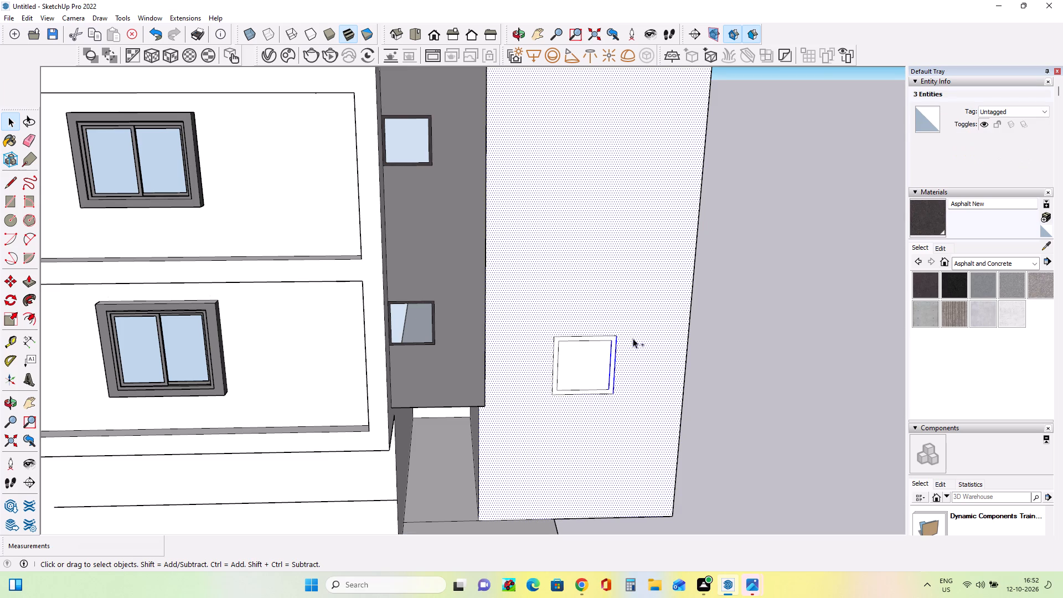
shift+click(648, 340)
scroll(586, 347, up, 7)
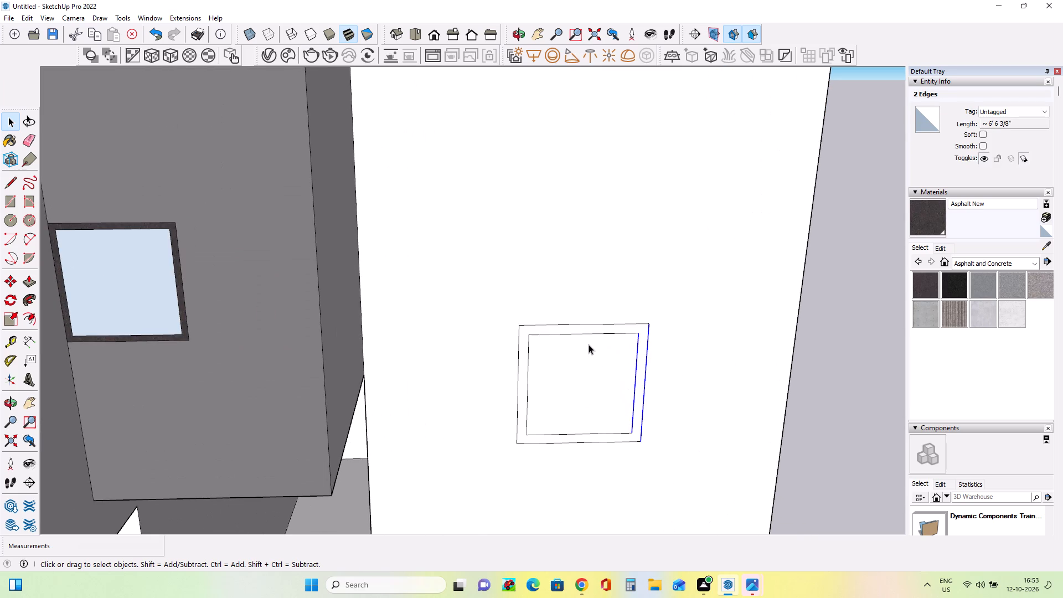
ctrl+click(601, 336)
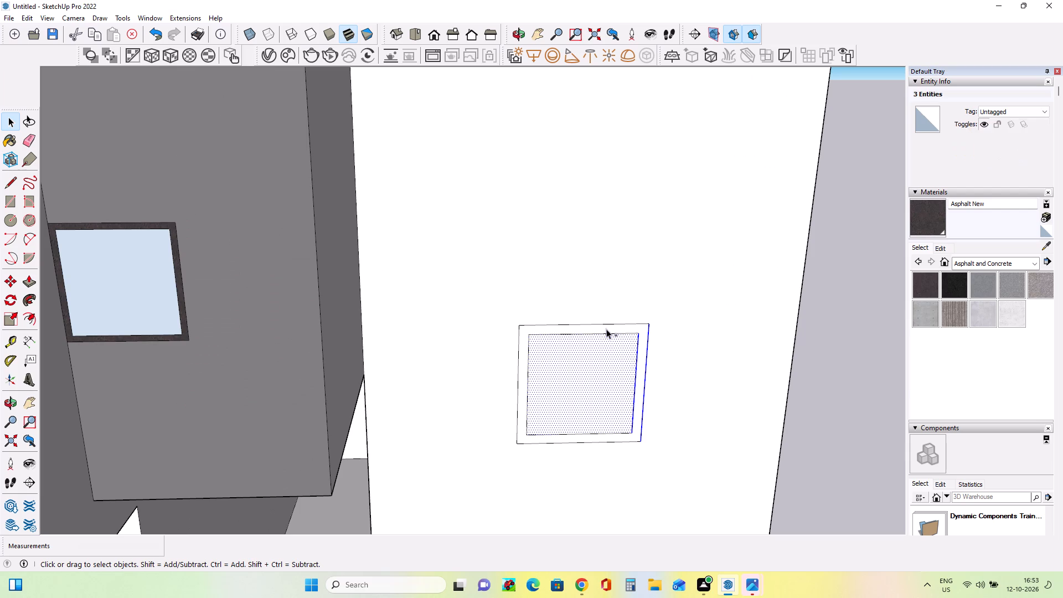
shift+click(598, 368)
ctrl+click(627, 333)
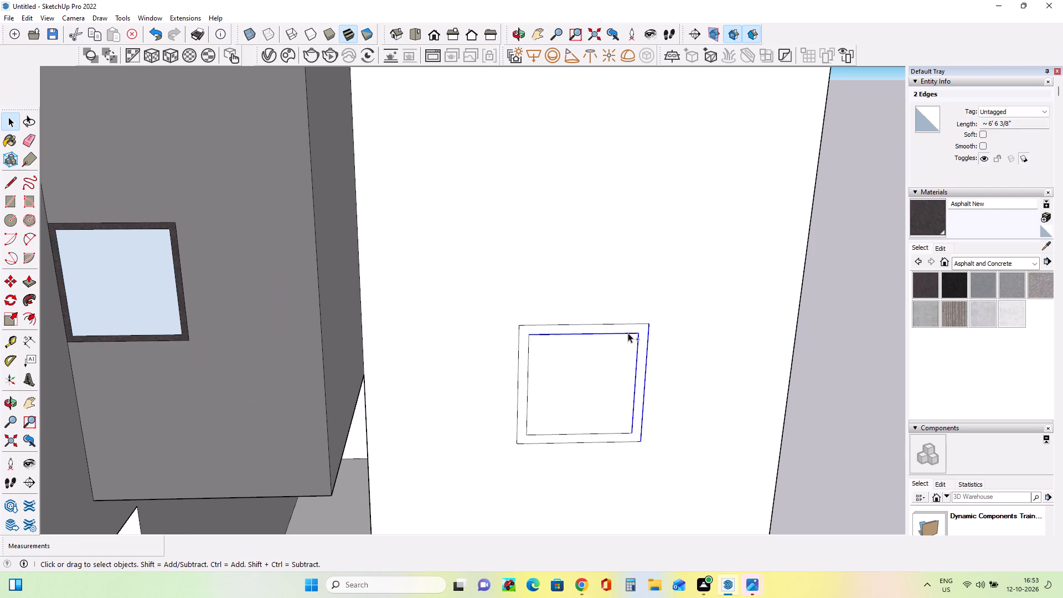
ctrl+click(632, 323)
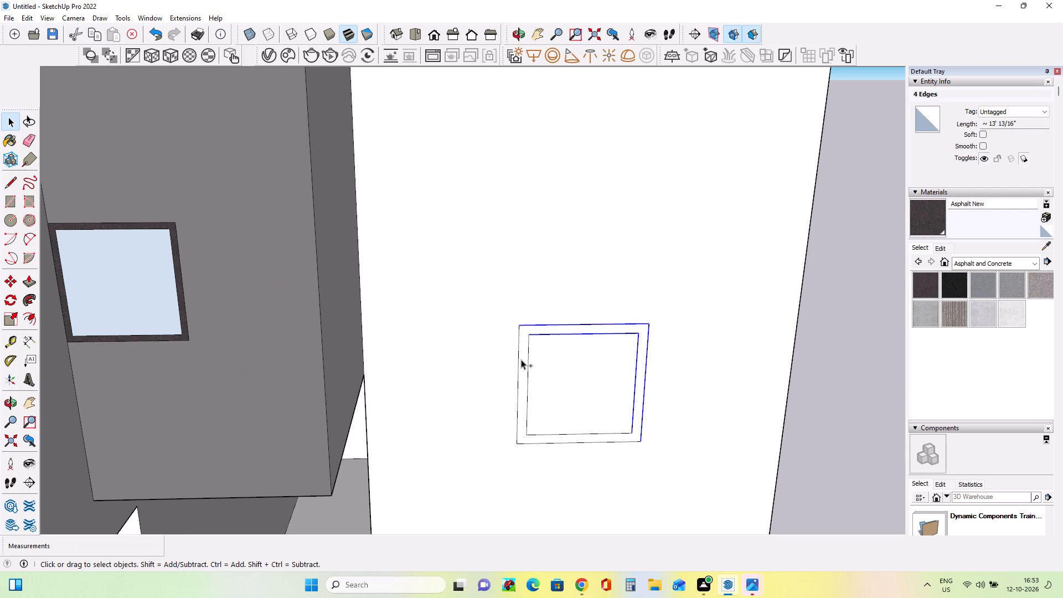
ctrl+click(517, 362)
ctrl+click(529, 369)
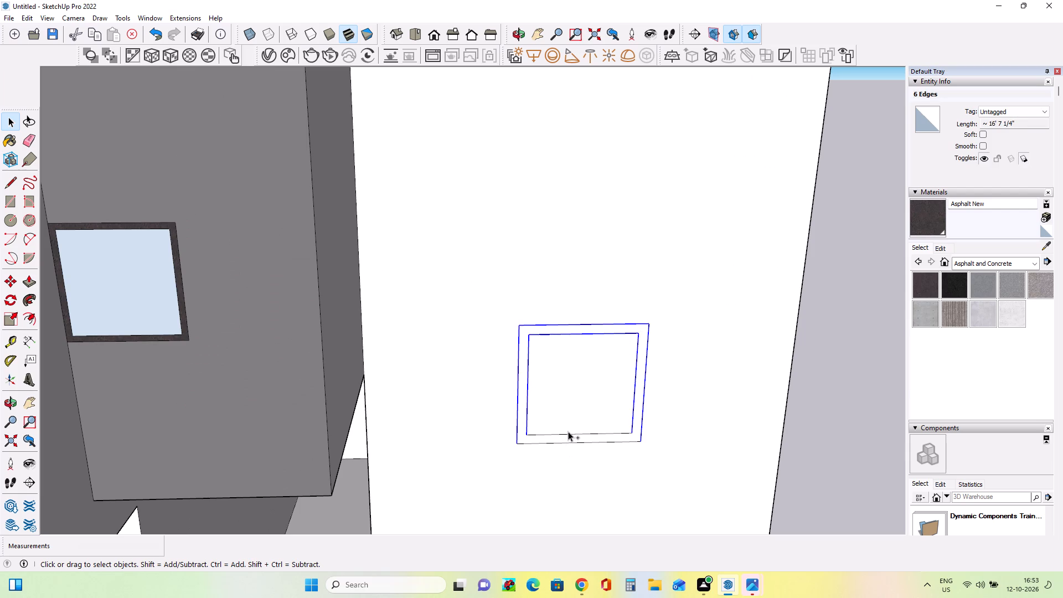
ctrl+click(569, 431)
ctrl+click(575, 417)
shift+click(575, 417)
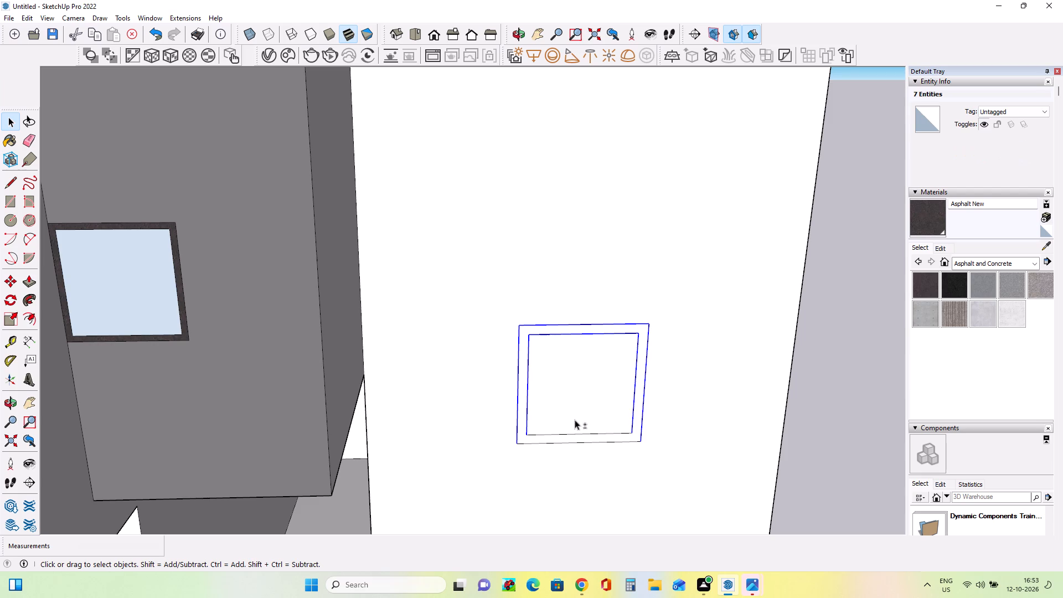
ctrl+click(577, 434)
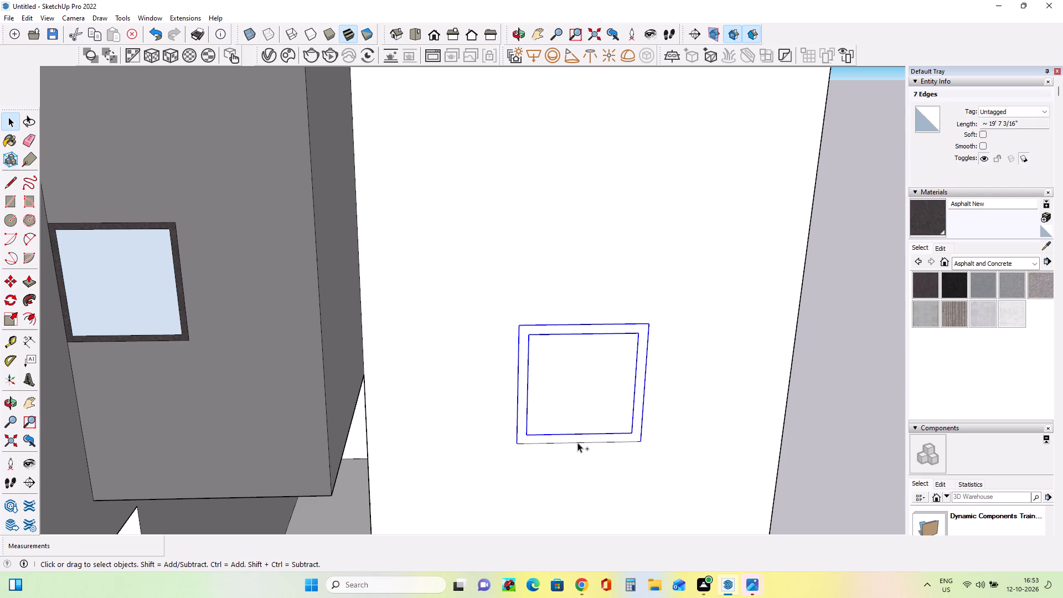
ctrl+click(577, 442)
ctrl+scroll(636, 450, down, 11)
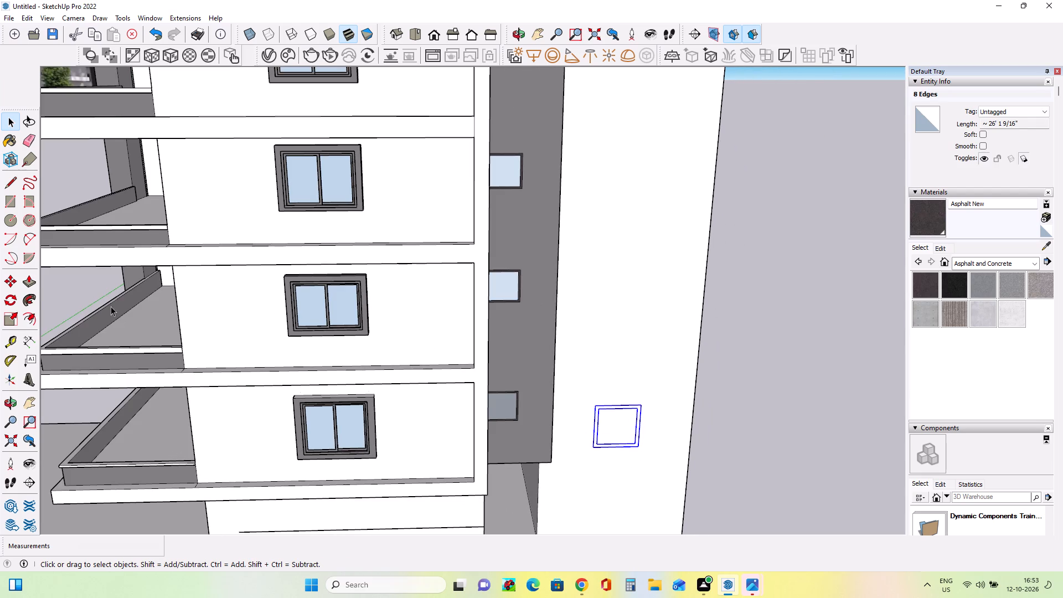
click(8, 281)
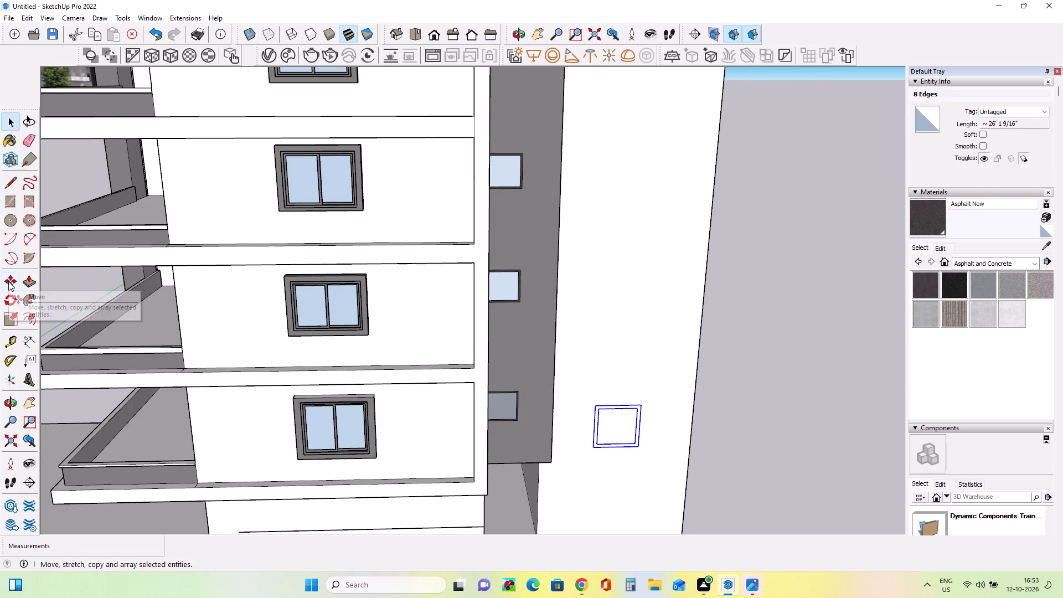
click(595, 447)
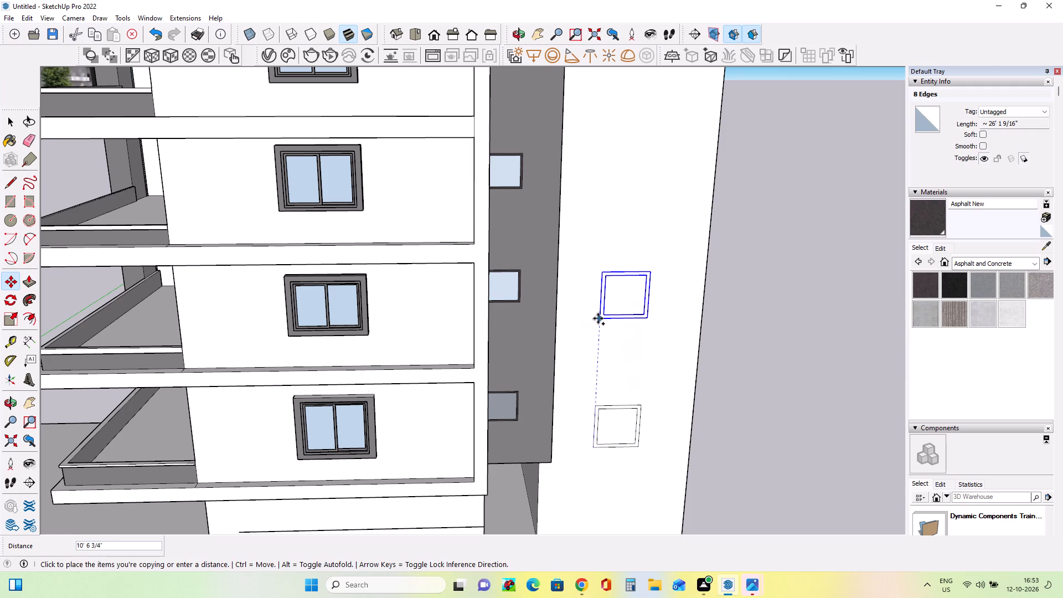
click(599, 315)
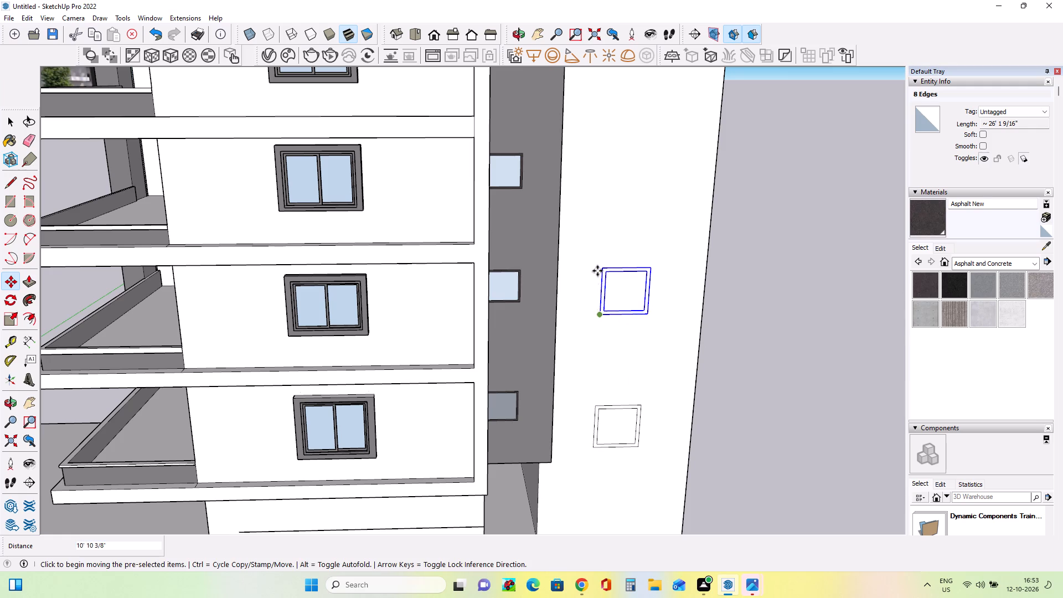
Copy the double square outline three more times up the tower, the first about 8' 10" higher and the last about 8' 5" above the previous one.
click(599, 315)
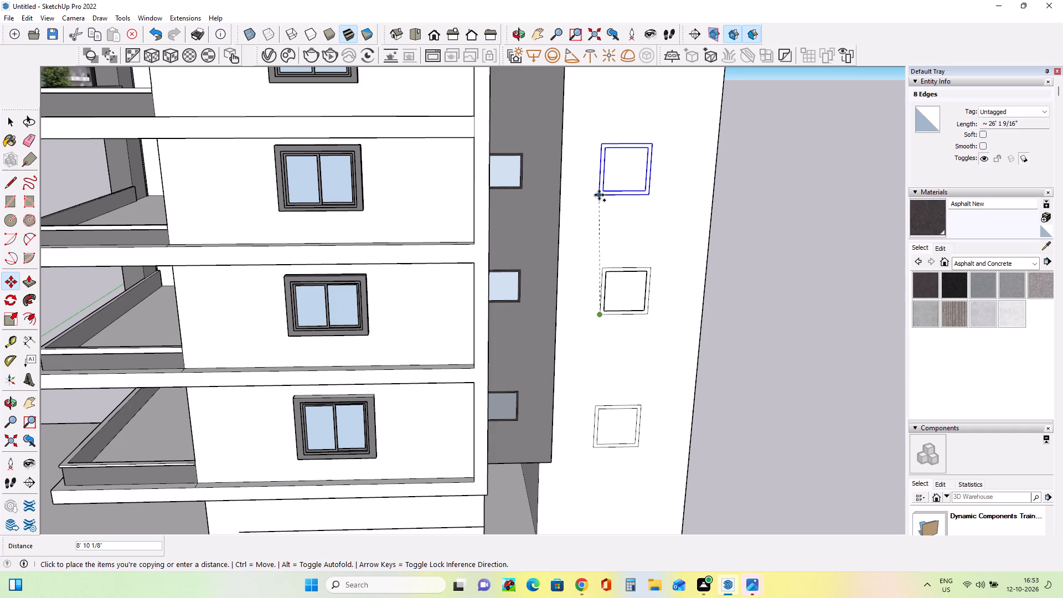
click(601, 195)
scroll(608, 264, down, 9)
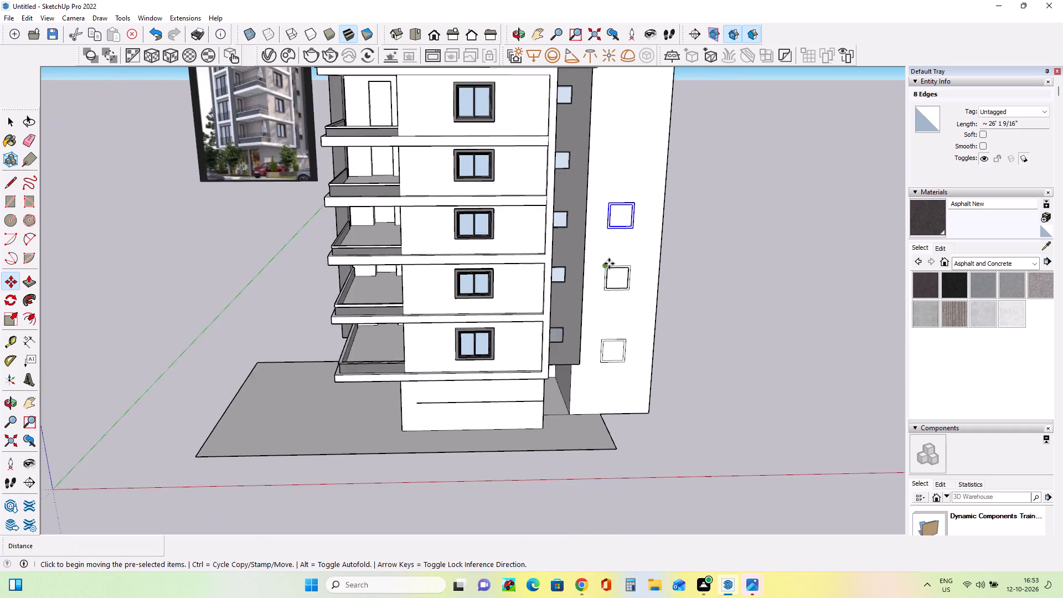
scroll(609, 264, down, 2)
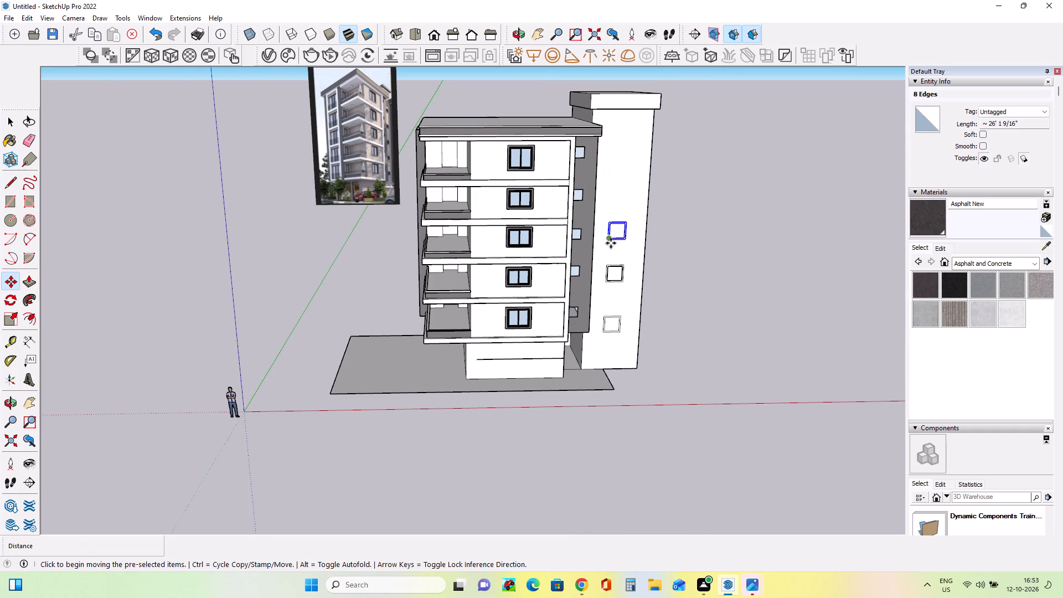
click(608, 239)
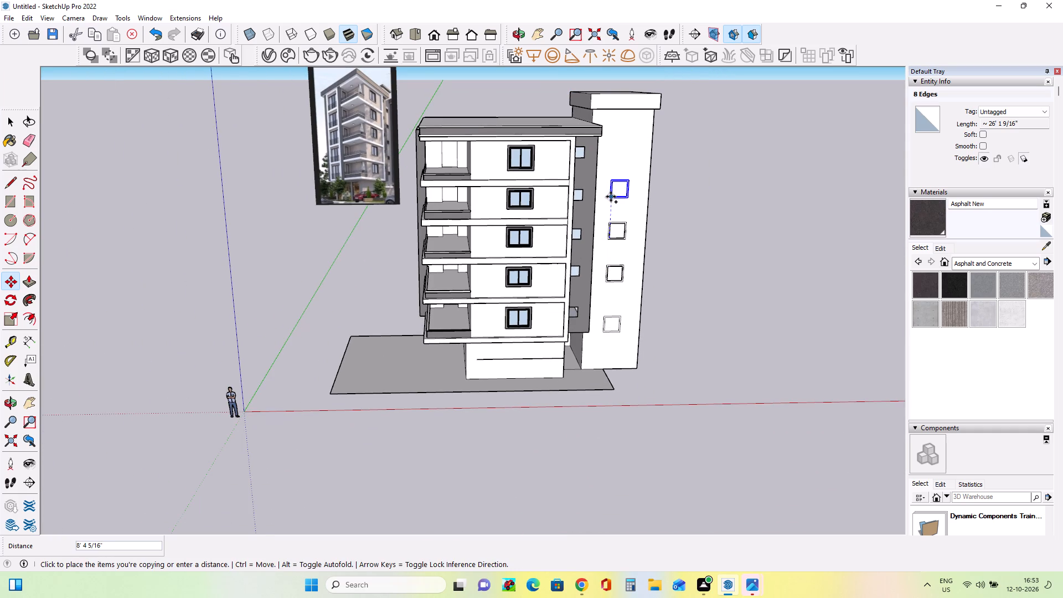
click(611, 202)
click(611, 202)
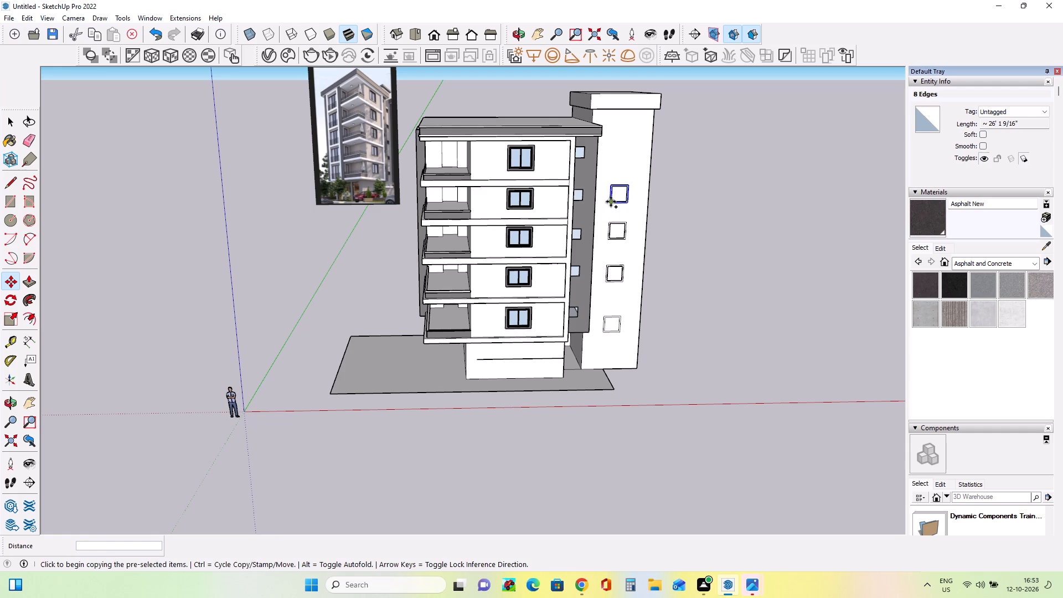
click(611, 158)
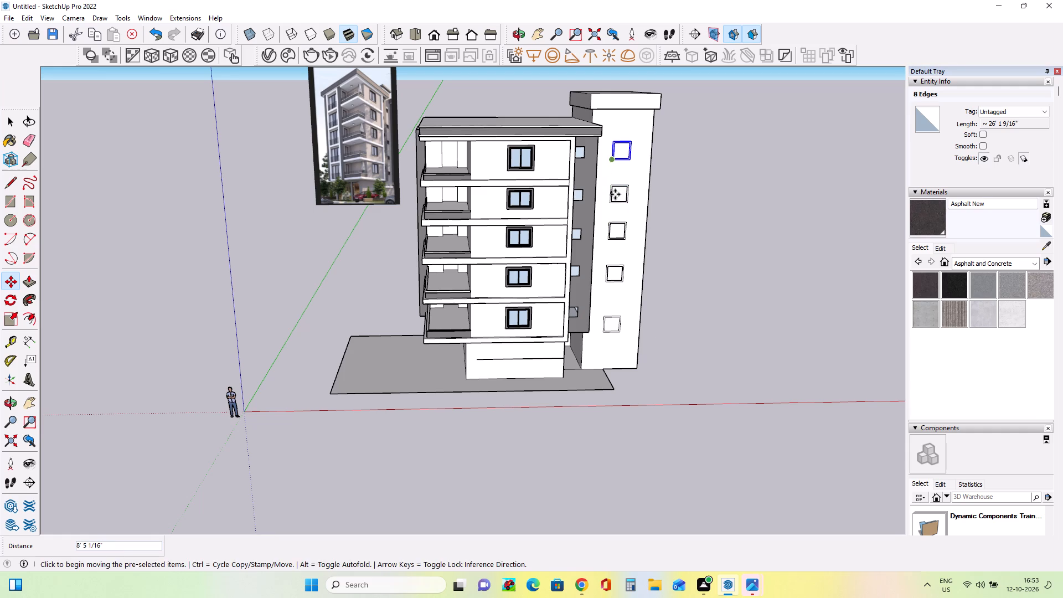
Clear the selection and examine the alignment of the five window outlines on the white tower from several angles.
middle_drag(654, 341, 640, 297)
scroll(611, 338, up, 3)
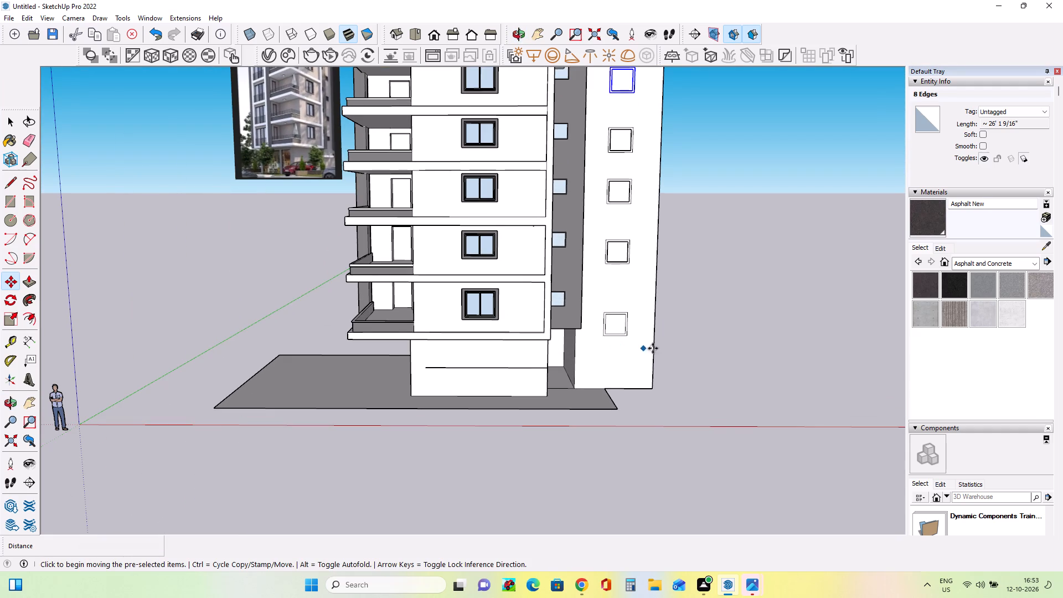
middle_drag(663, 357, 752, 372)
middle_drag(780, 344, 794, 335)
middle_drag(687, 337, 691, 380)
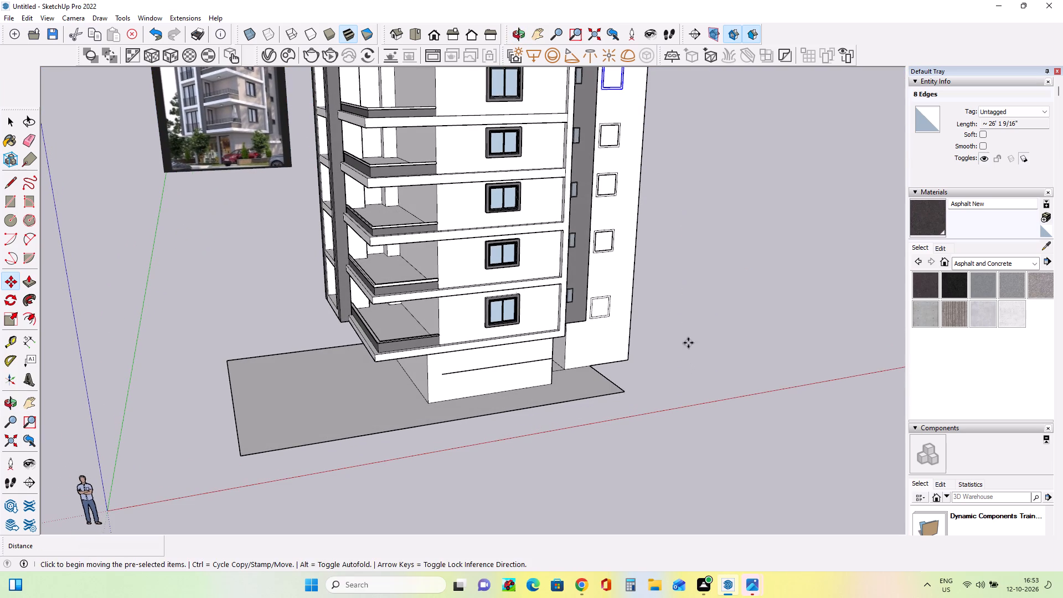
click(10, 118)
click(94, 166)
middle_drag(476, 373, 350, 381)
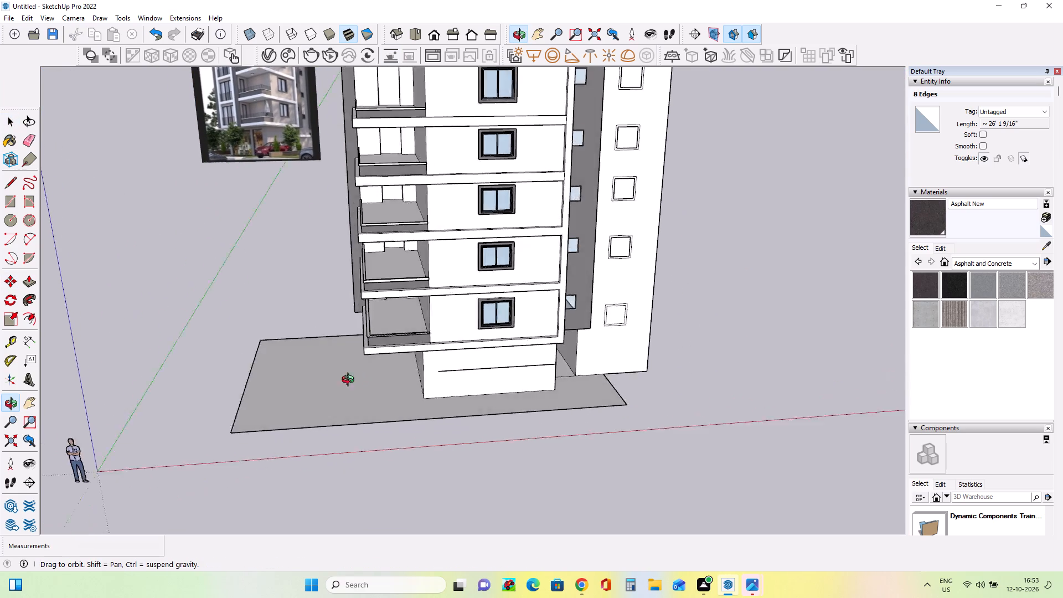
middle_drag(350, 381, 274, 381)
scroll(413, 377, down, 4)
middle_drag(467, 390, 489, 365)
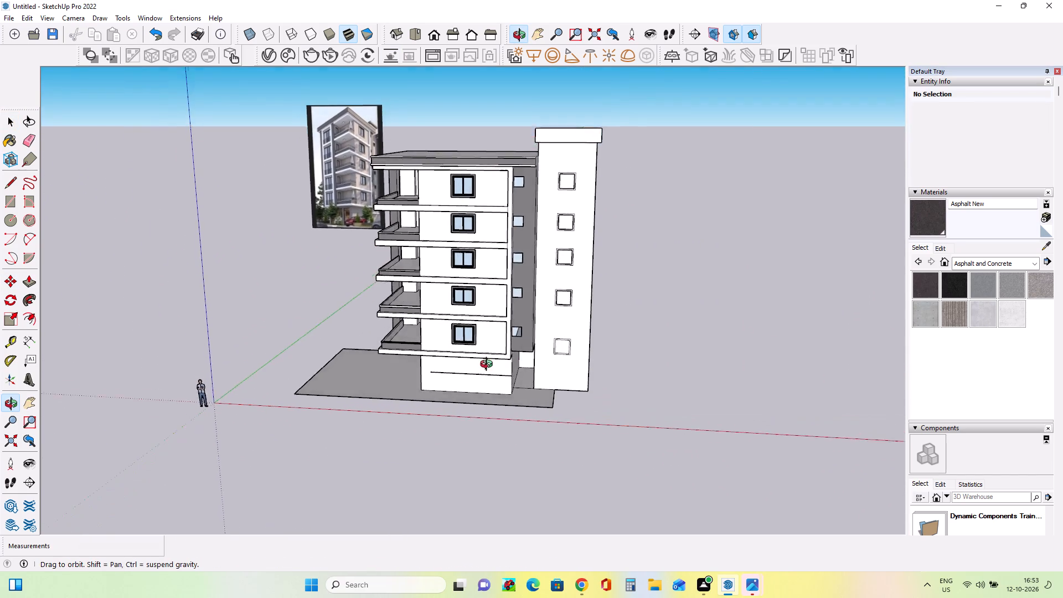
middle_drag(489, 365, 457, 367)
scroll(457, 367, down, 1)
middle_drag(547, 357, 643, 336)
scroll(569, 274, up, 4)
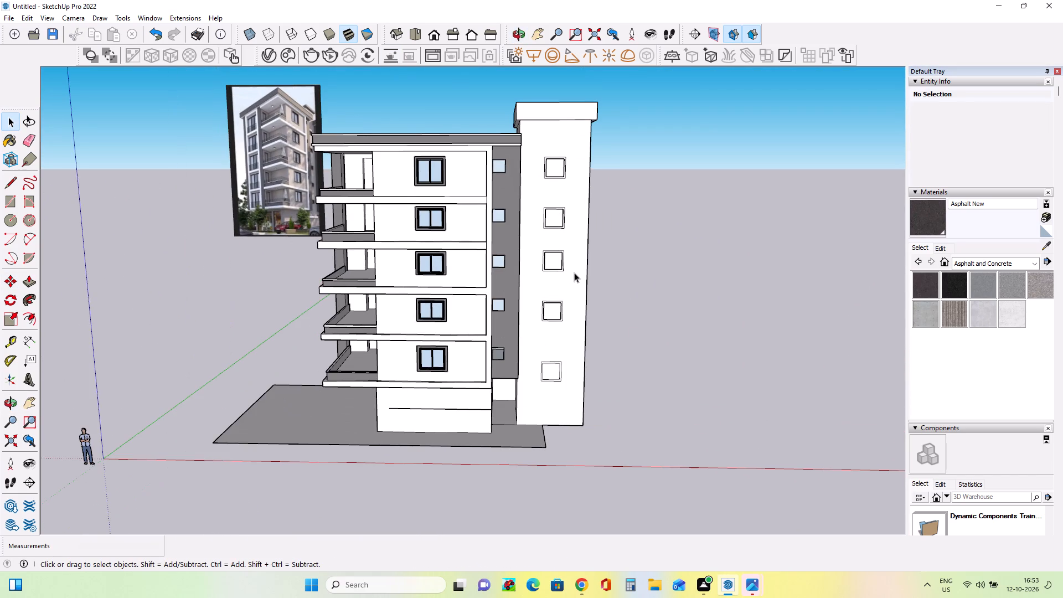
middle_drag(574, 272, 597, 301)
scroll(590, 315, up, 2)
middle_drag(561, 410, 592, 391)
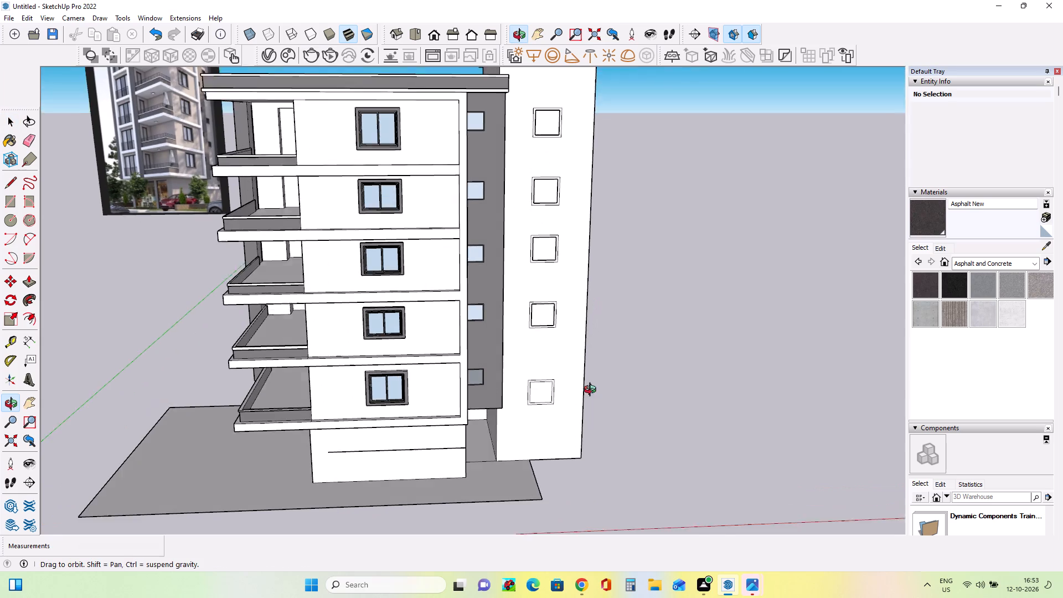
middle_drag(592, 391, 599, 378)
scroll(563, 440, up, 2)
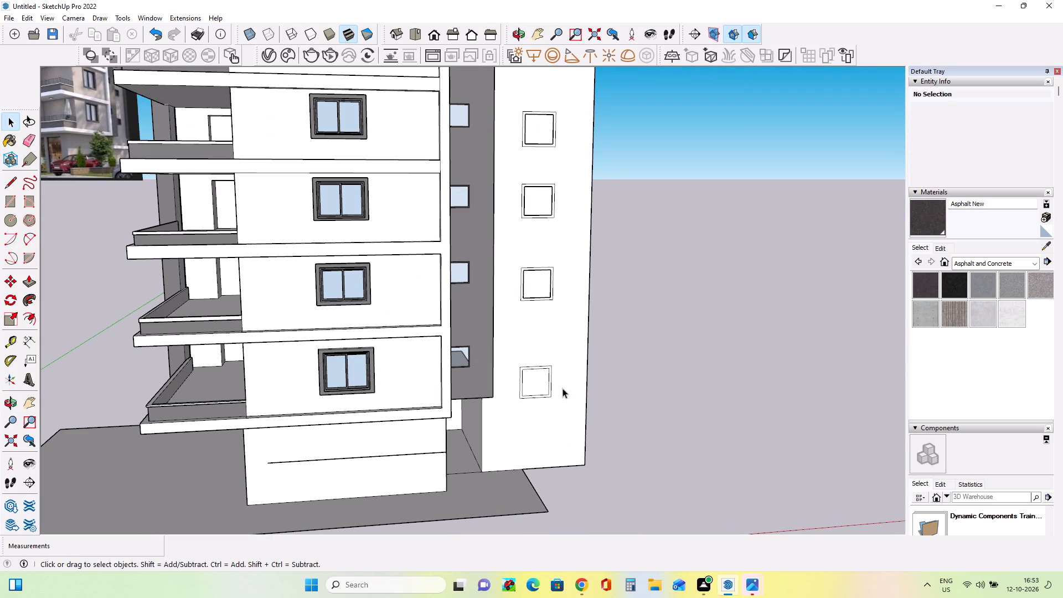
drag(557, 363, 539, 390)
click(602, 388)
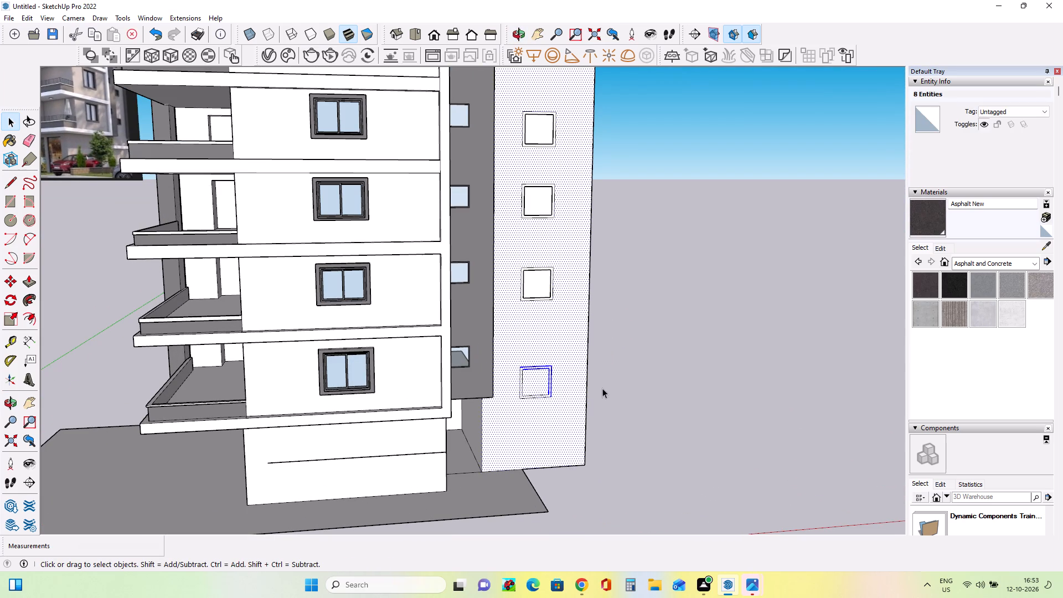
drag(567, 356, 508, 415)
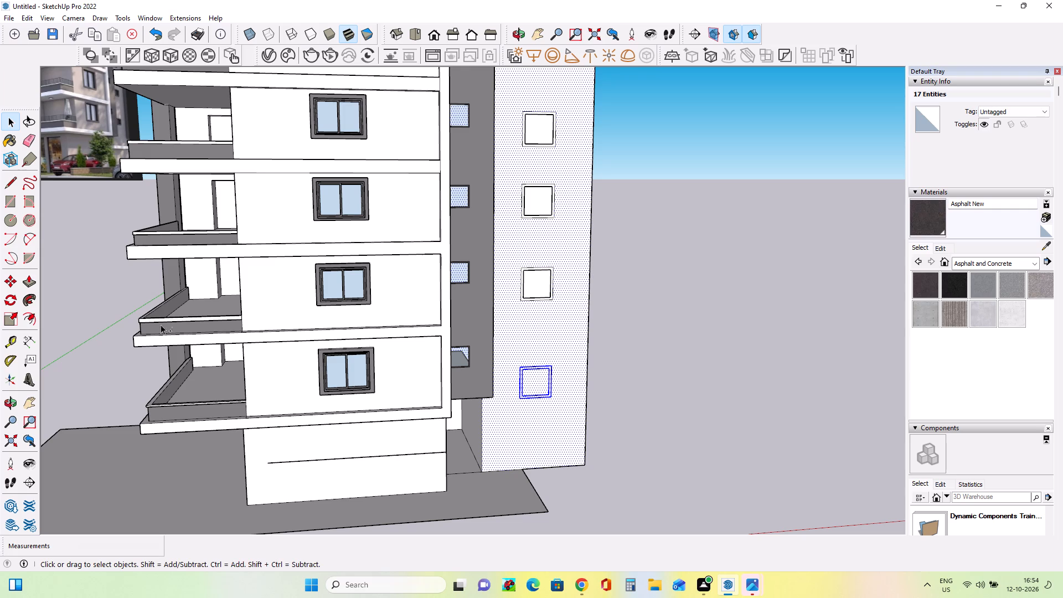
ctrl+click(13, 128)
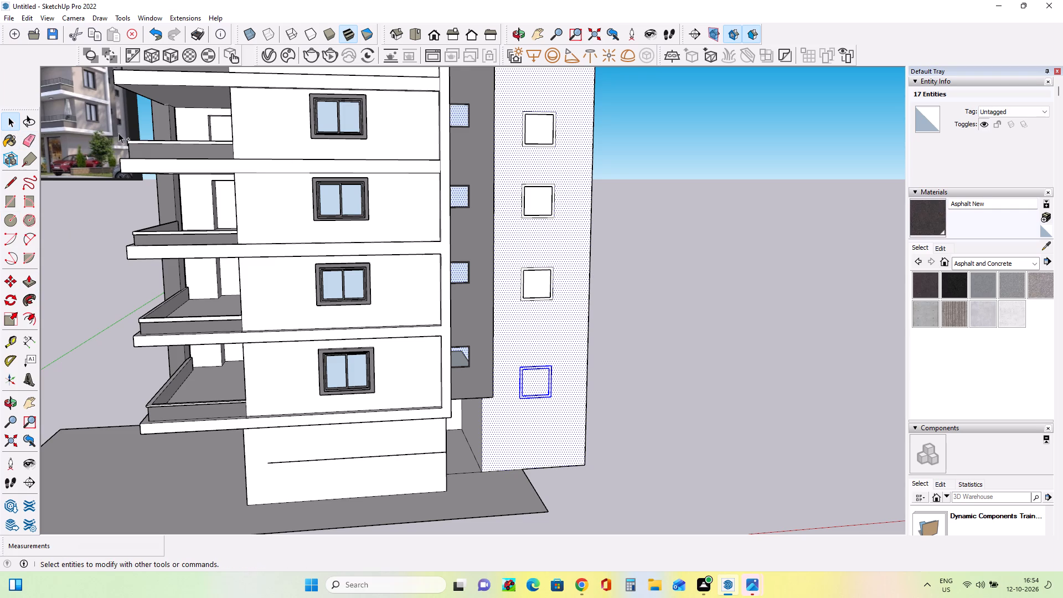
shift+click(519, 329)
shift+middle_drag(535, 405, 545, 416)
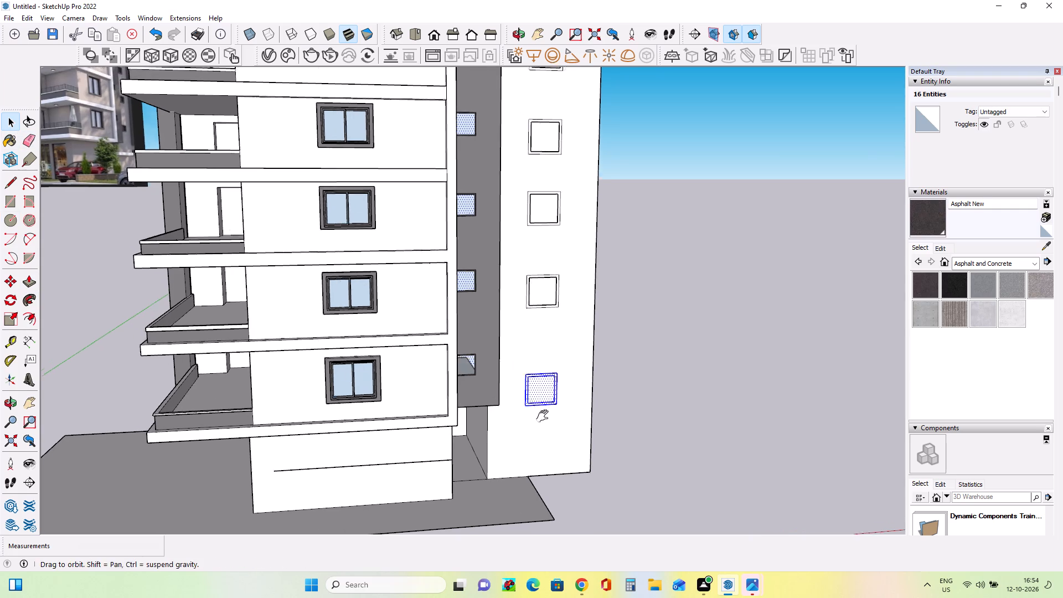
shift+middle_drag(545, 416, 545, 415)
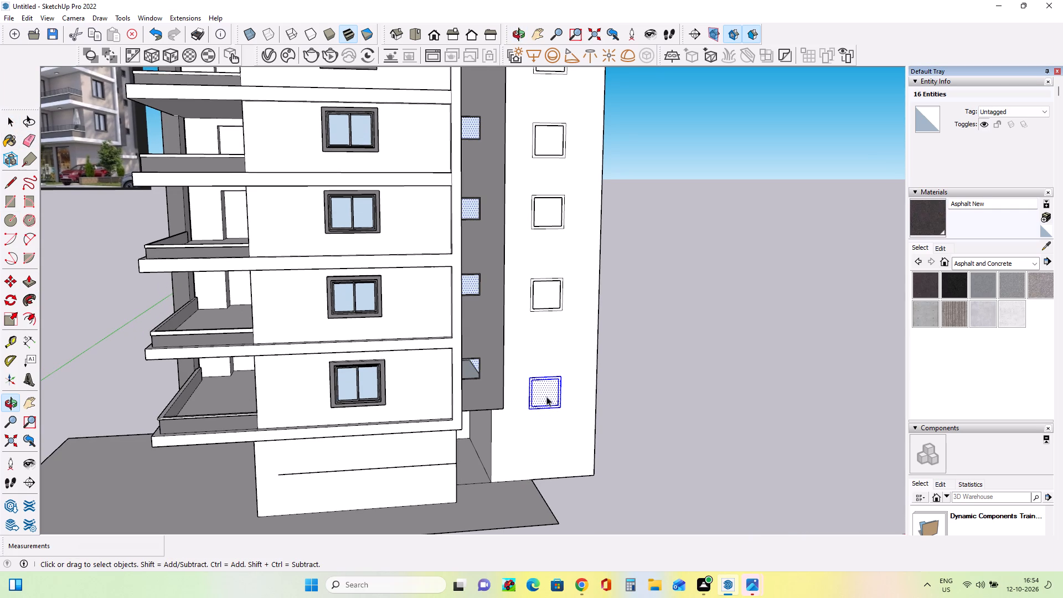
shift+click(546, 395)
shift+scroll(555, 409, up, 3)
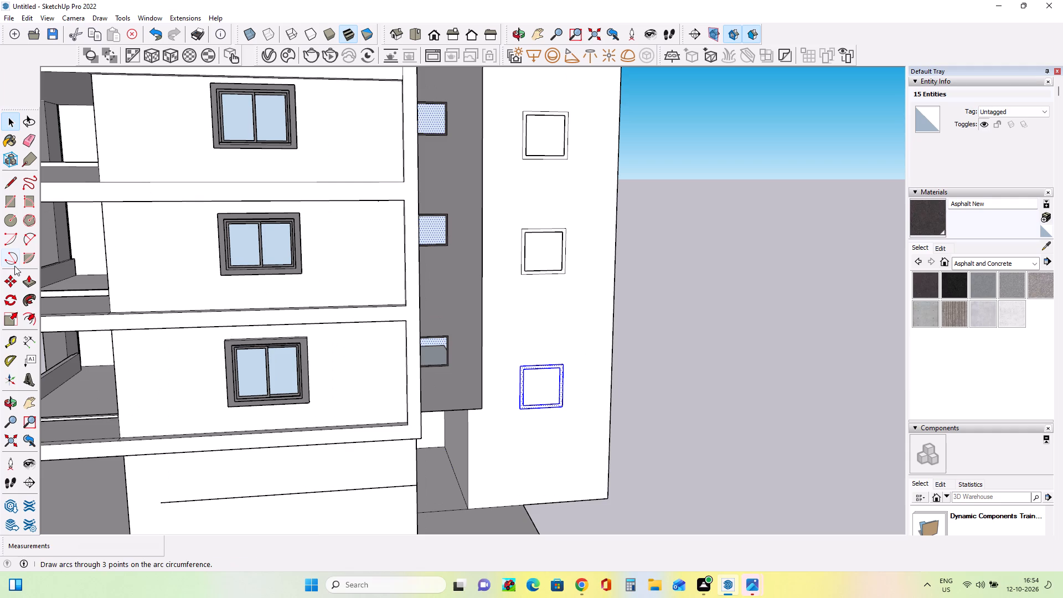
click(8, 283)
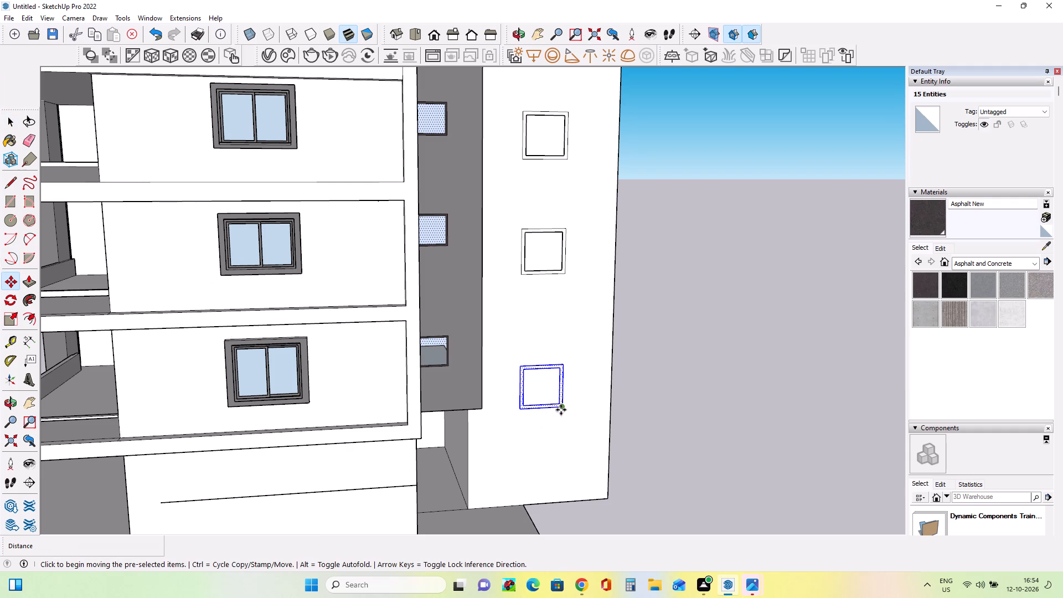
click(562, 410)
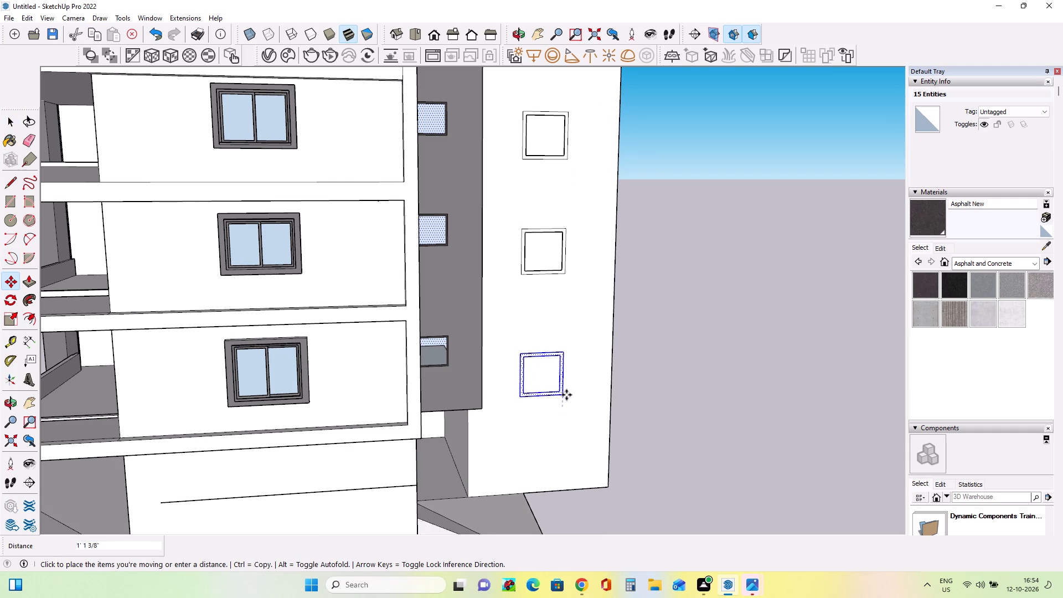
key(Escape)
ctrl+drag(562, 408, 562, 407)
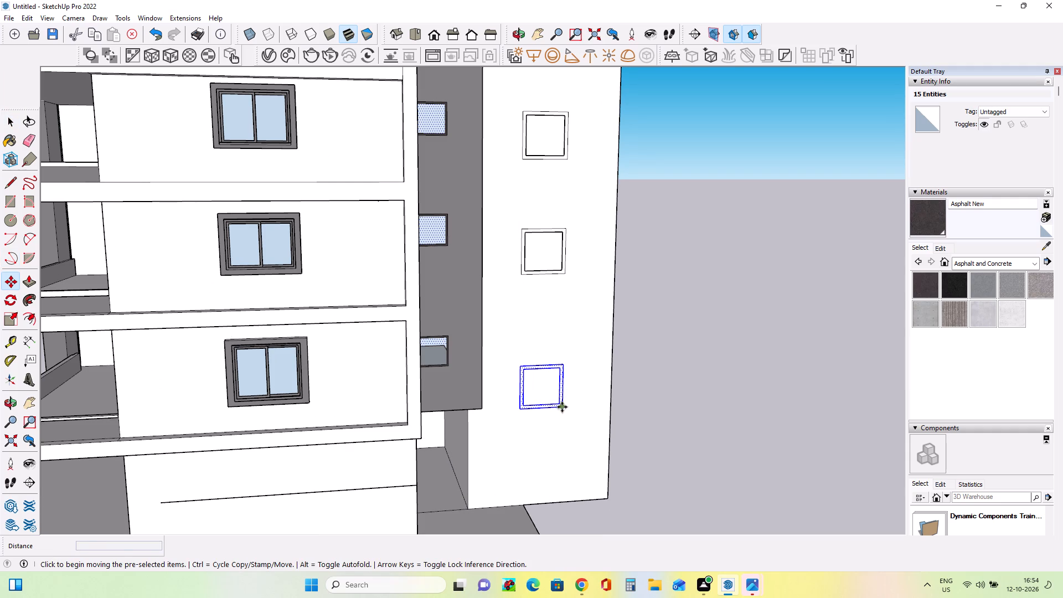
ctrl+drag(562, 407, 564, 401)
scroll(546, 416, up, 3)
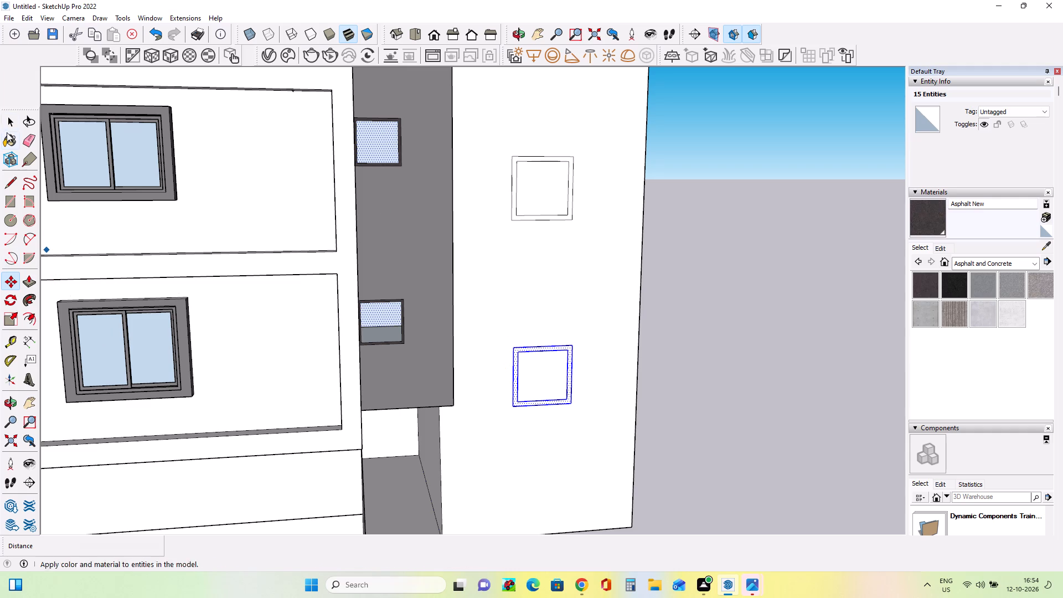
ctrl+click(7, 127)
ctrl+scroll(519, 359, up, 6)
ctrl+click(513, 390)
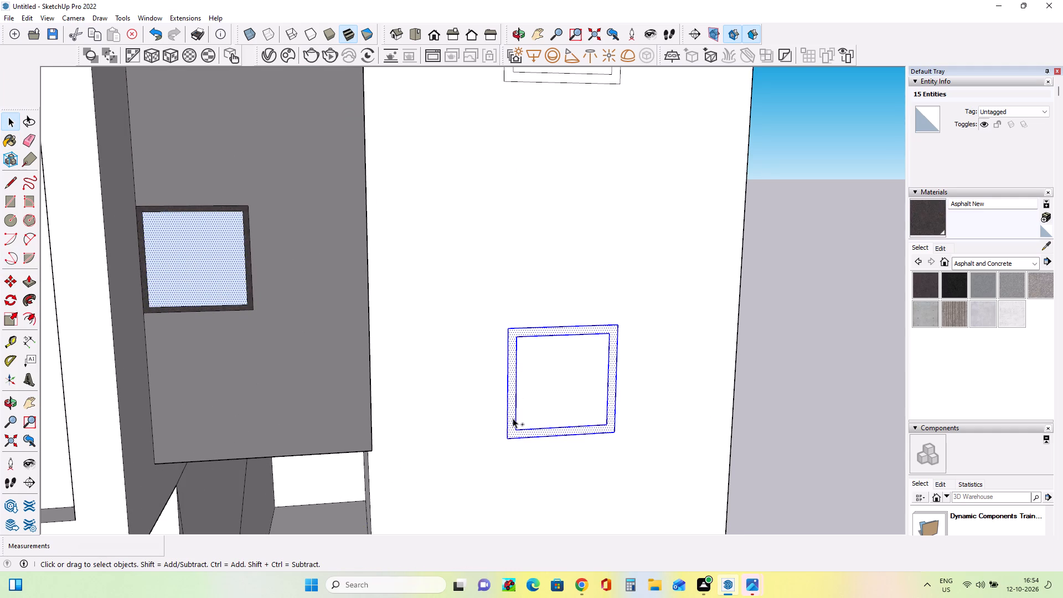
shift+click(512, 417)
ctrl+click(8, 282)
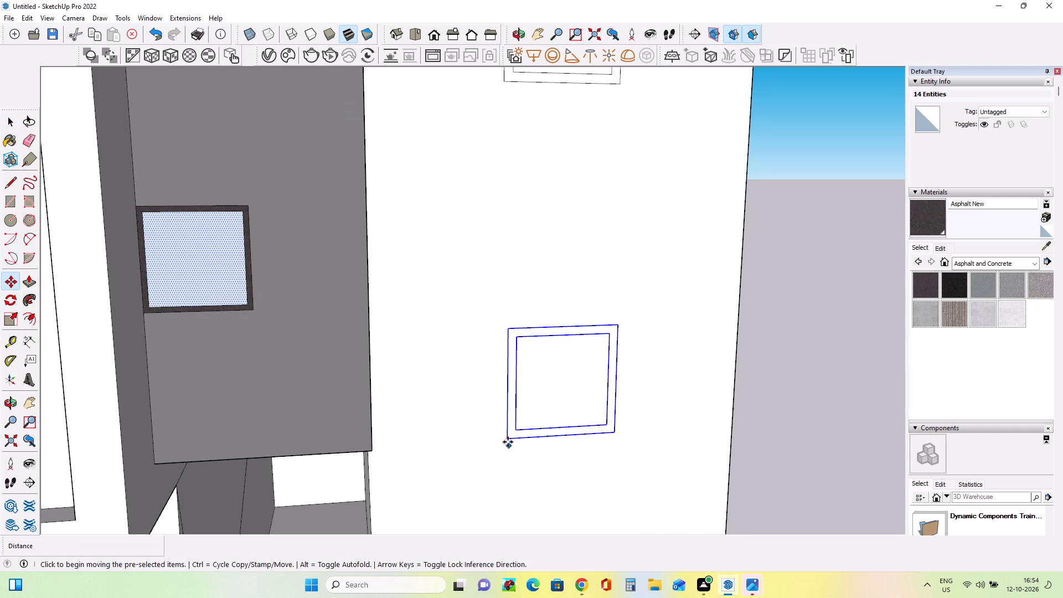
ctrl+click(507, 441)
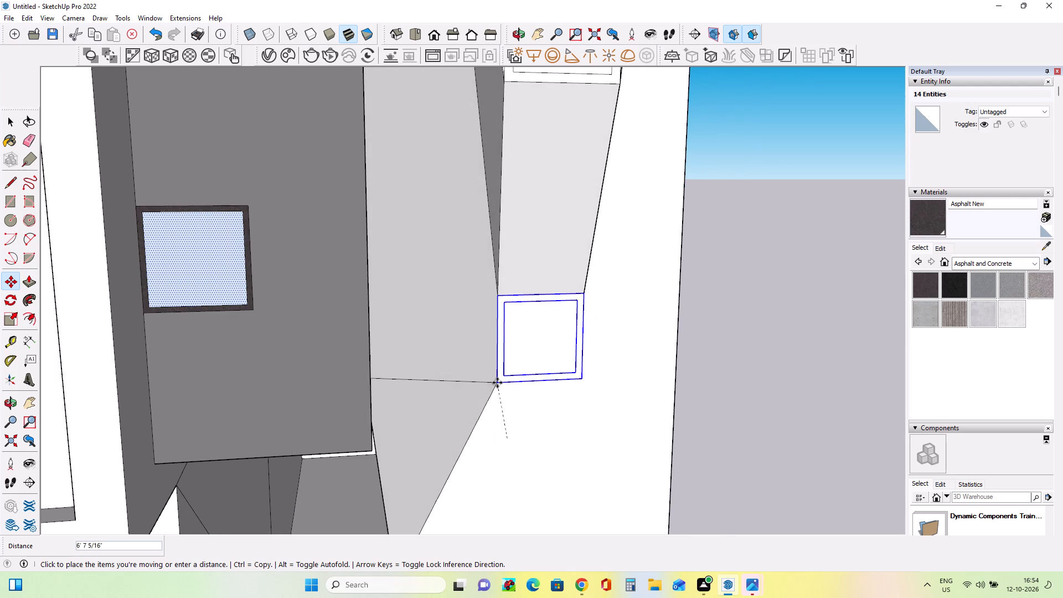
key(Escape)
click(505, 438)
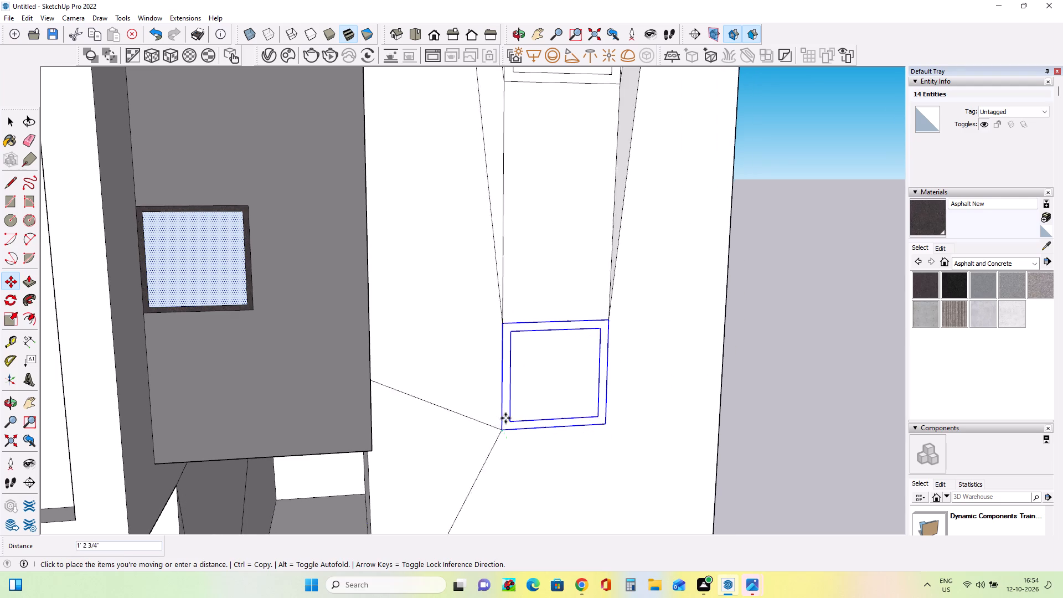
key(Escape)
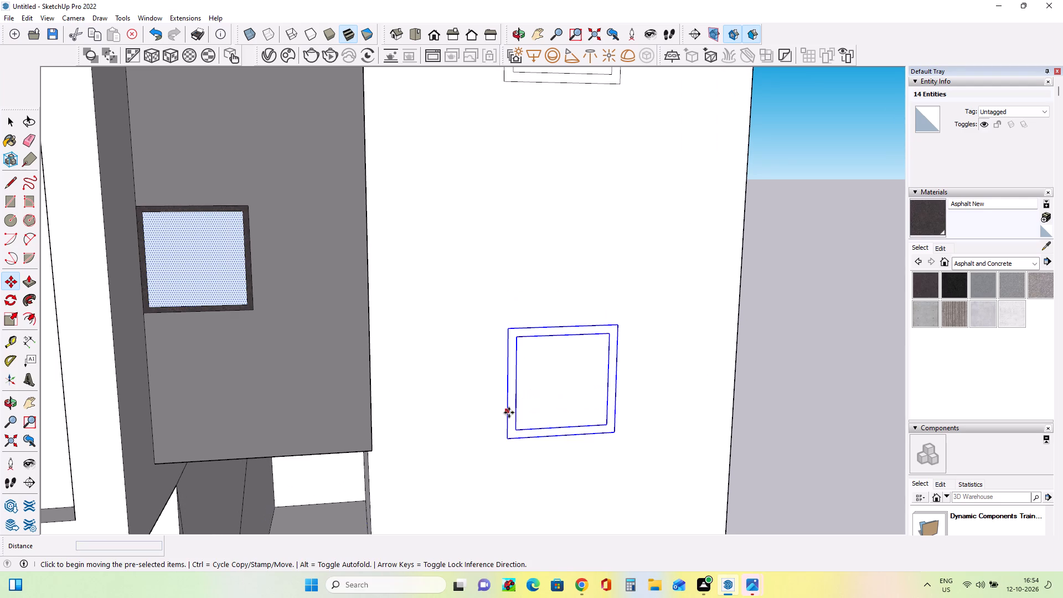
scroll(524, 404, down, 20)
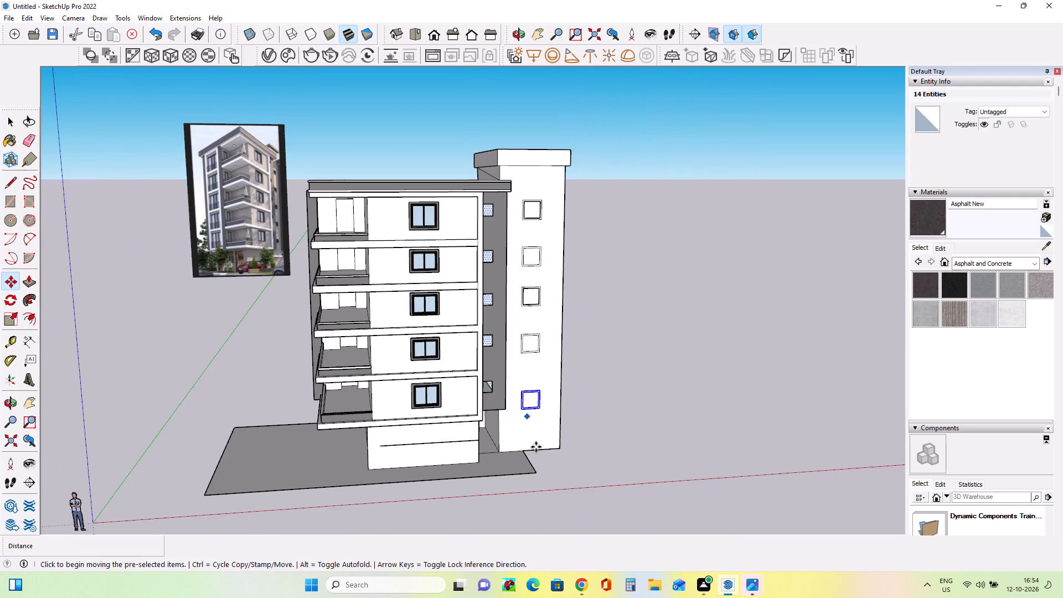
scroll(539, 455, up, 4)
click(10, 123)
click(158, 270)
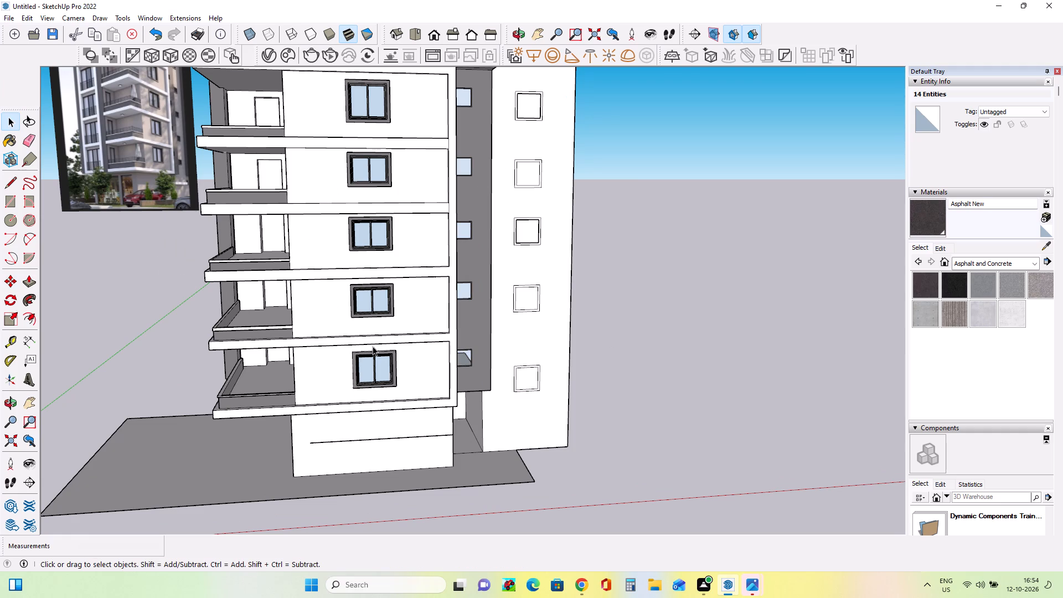
Move all eight edges of the lowest window's double square outline about 3' straight up the white tower face.
scroll(566, 409, up, 10)
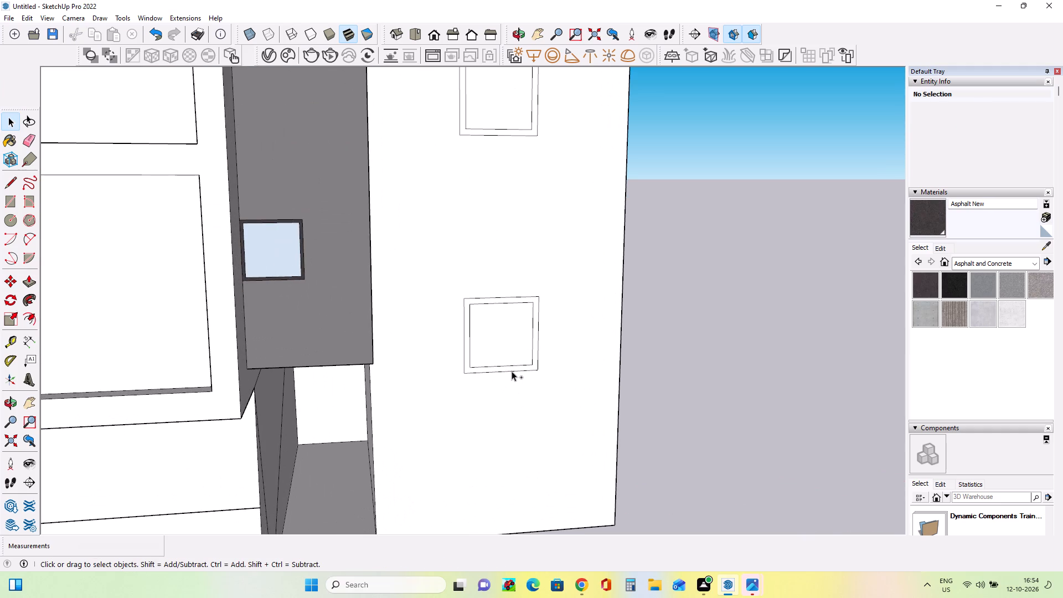
ctrl+click(512, 370)
ctrl+click(517, 363)
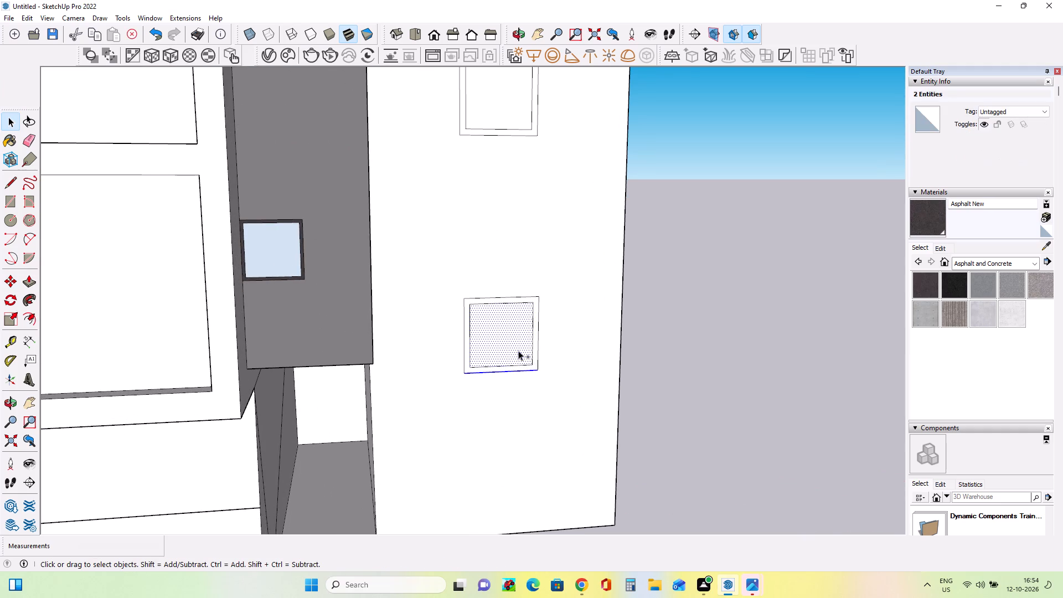
ctrl+click(518, 350)
ctrl+click(537, 365)
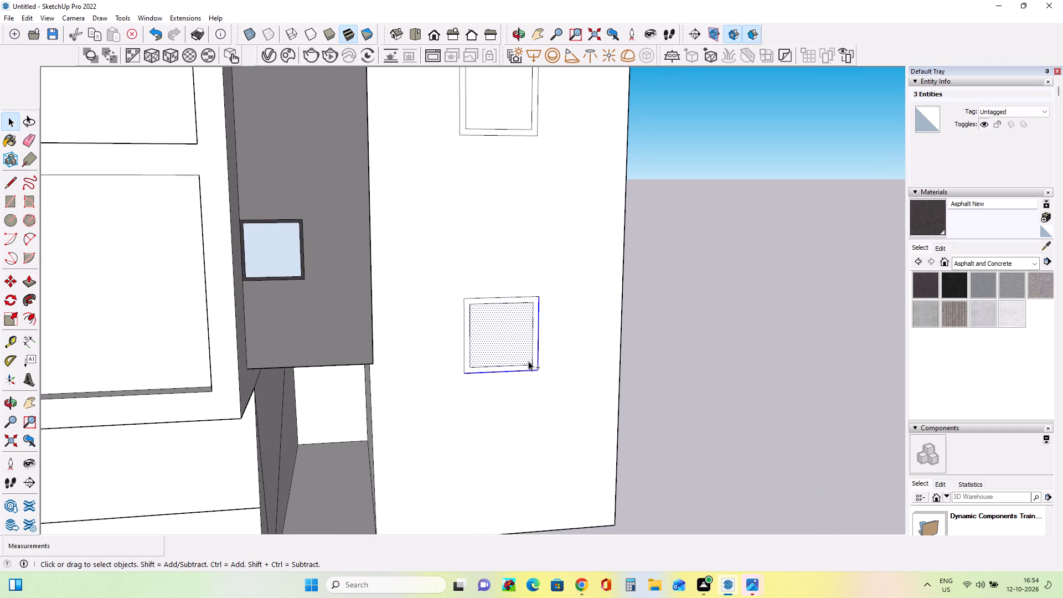
ctrl+click(531, 362)
ctrl+click(526, 364)
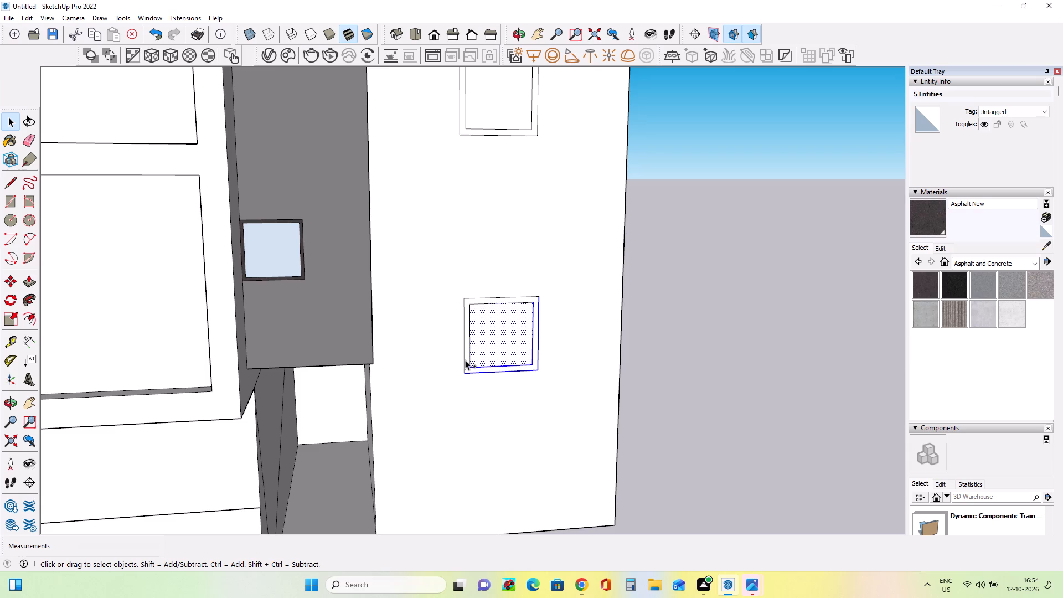
ctrl+click(471, 362)
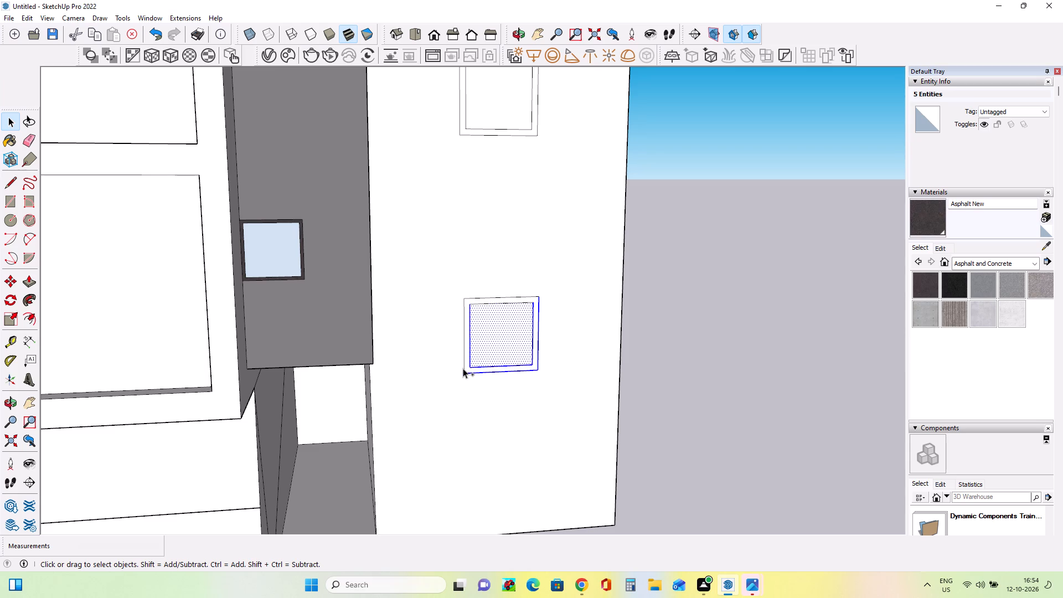
ctrl+click(463, 368)
ctrl+click(486, 297)
ctrl+click(488, 304)
shift+click(494, 329)
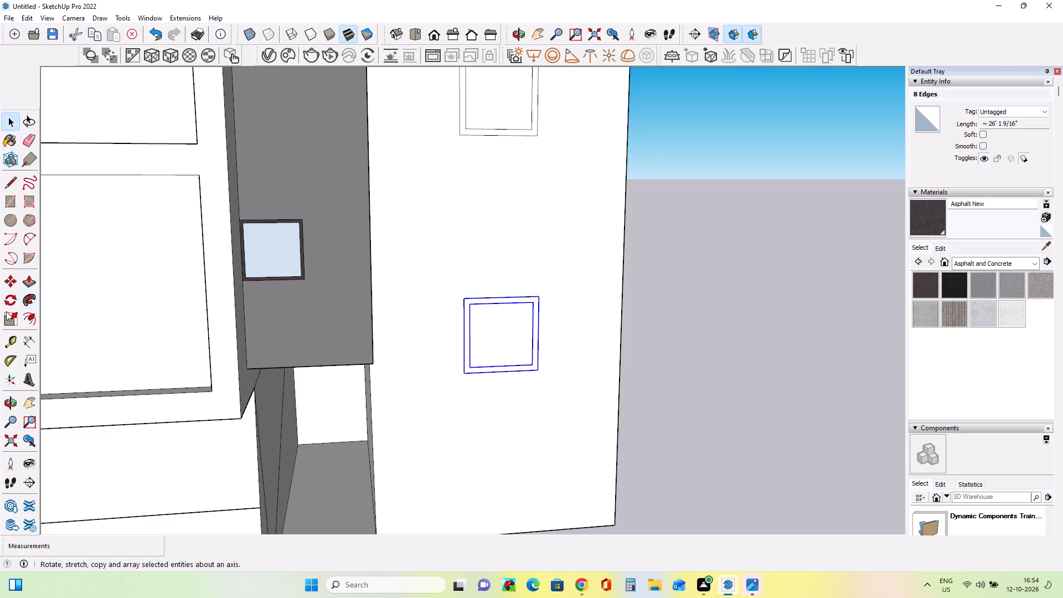
click(9, 281)
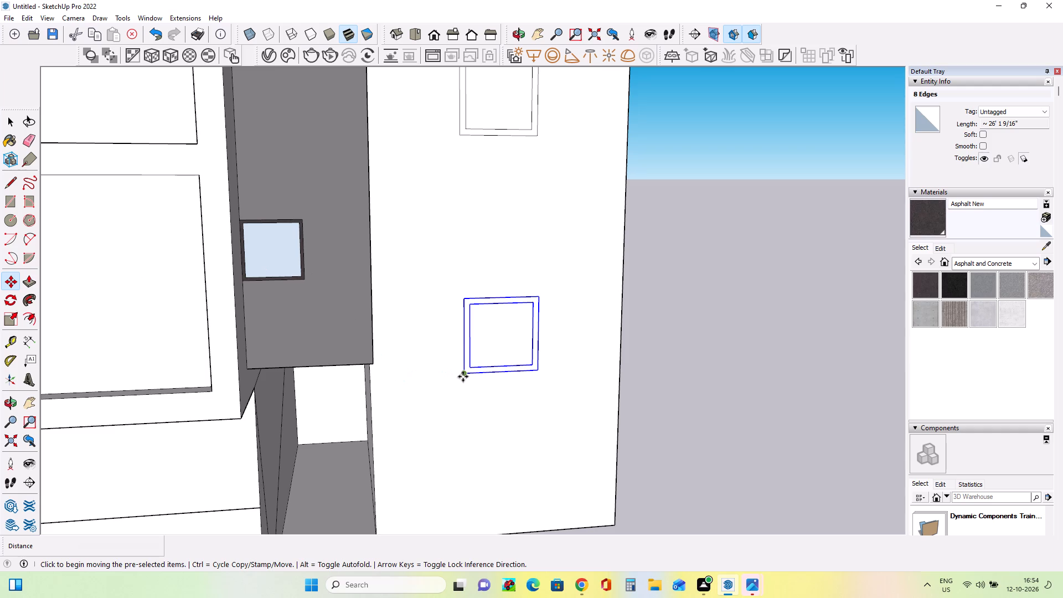
click(463, 377)
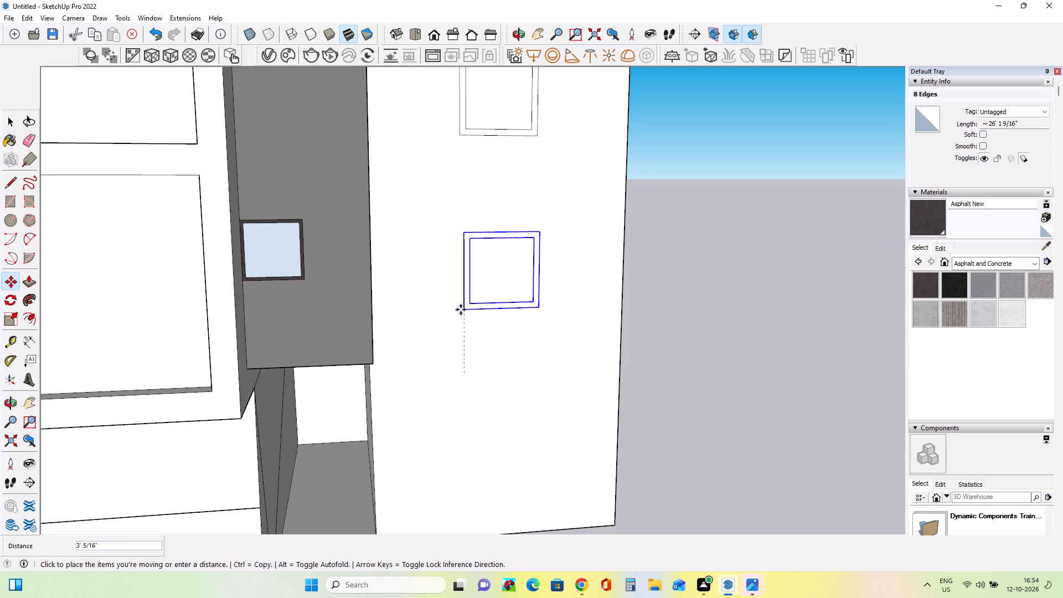
click(461, 310)
Paint the inner pane of the white tower's lowest window with the CoolGray4 material from the model's own materials.
scroll(464, 410, down, 15)
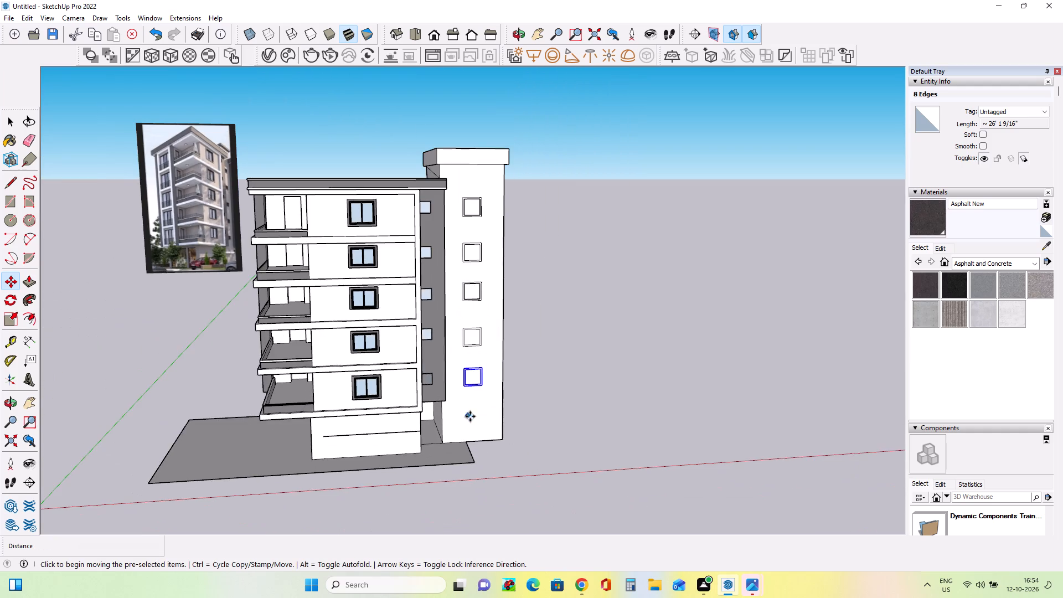
middle_drag(481, 421, 581, 435)
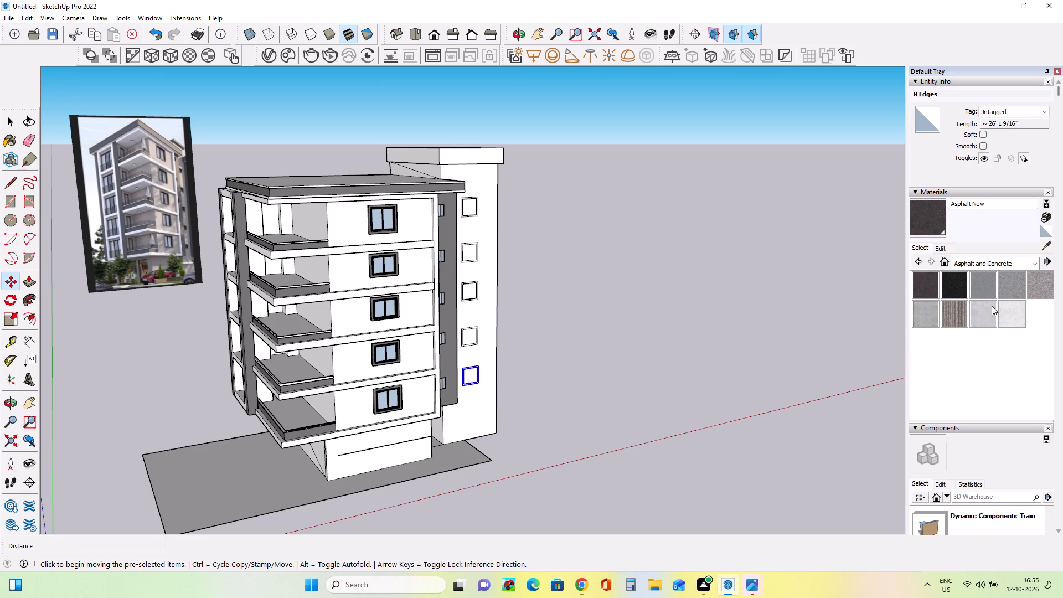
click(985, 265)
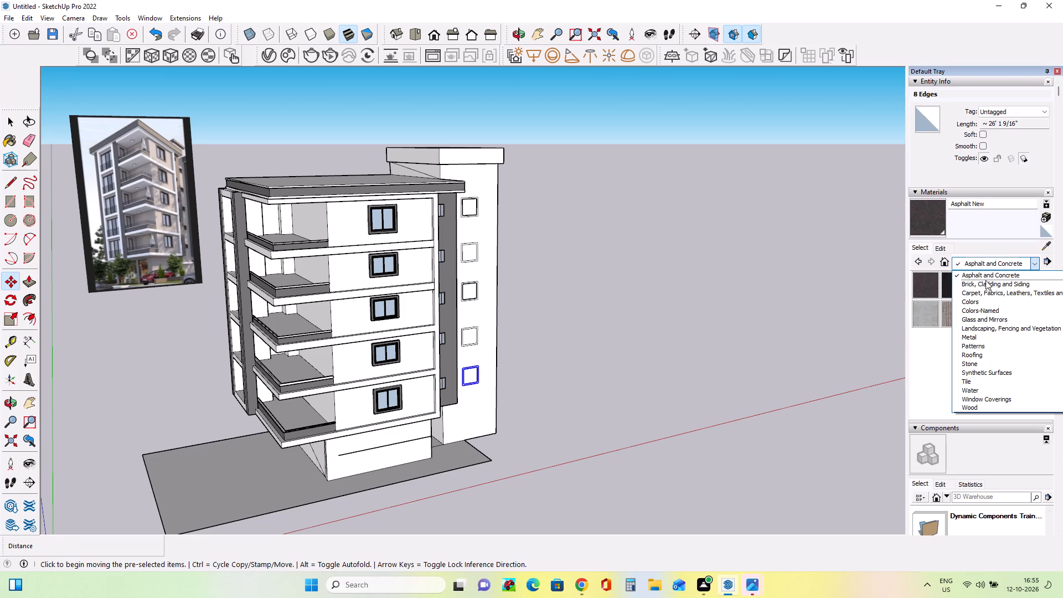
scroll(984, 295, up, 8)
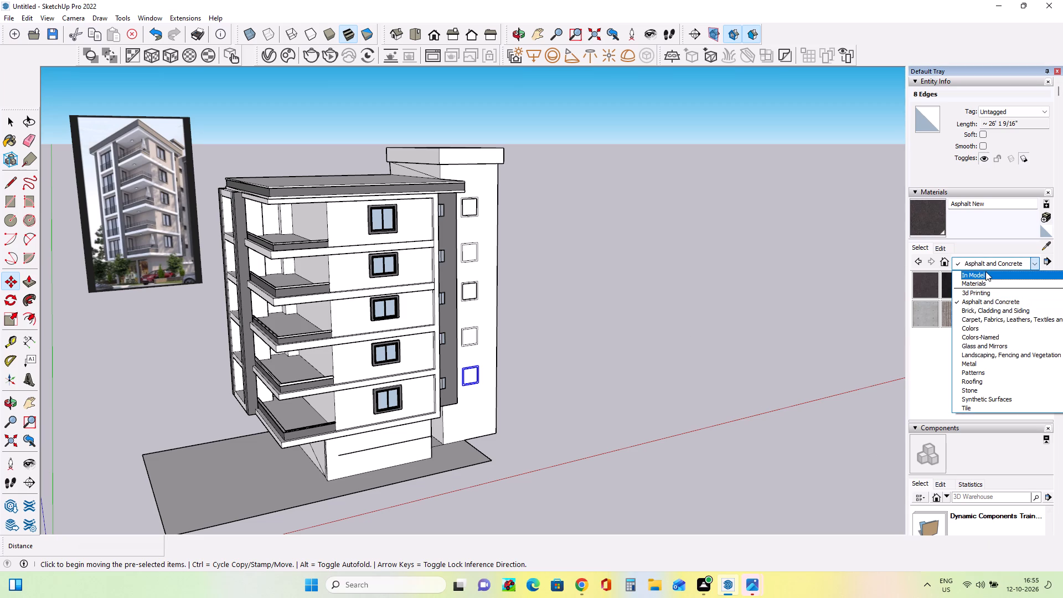
click(985, 271)
click(953, 291)
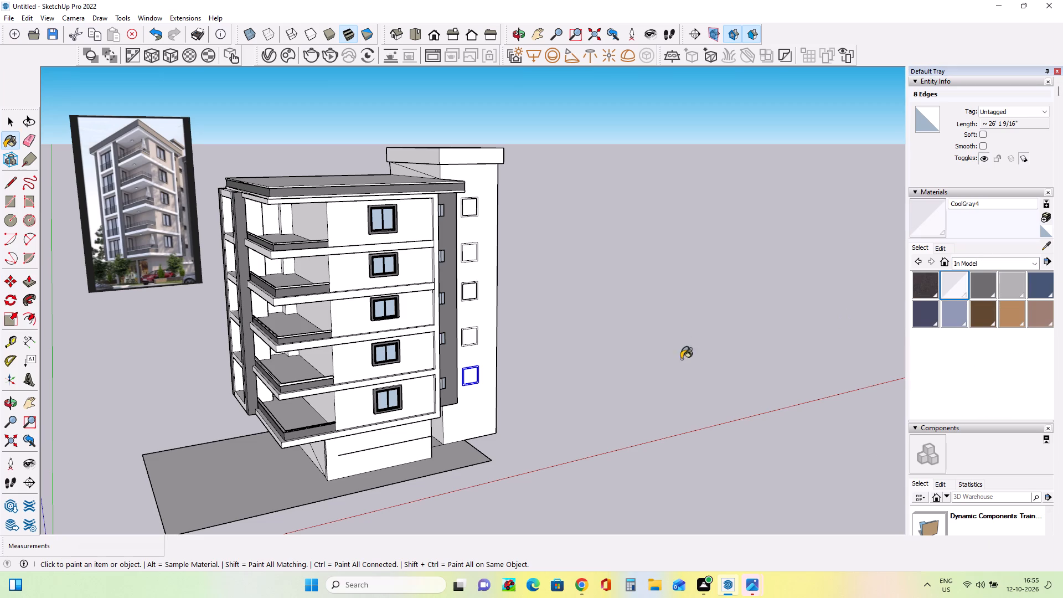
click(471, 379)
scroll(474, 363, up, 3)
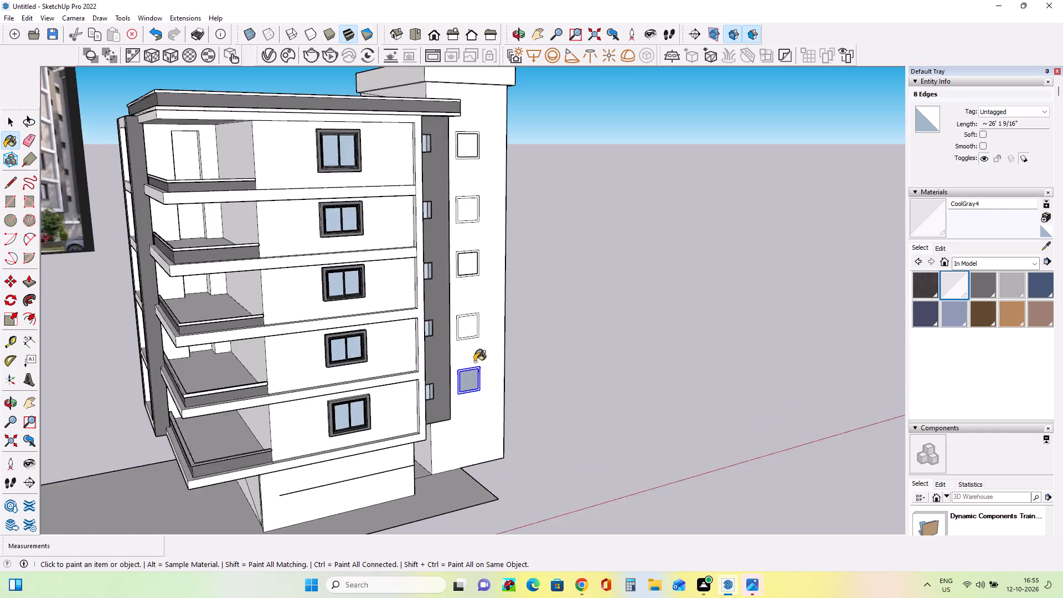
Paint the inner panes of the white tower's four upper square windows with the CoolGray4 material.
scroll(474, 362, up, 9)
click(466, 275)
middle_drag(582, 374, 442, 372)
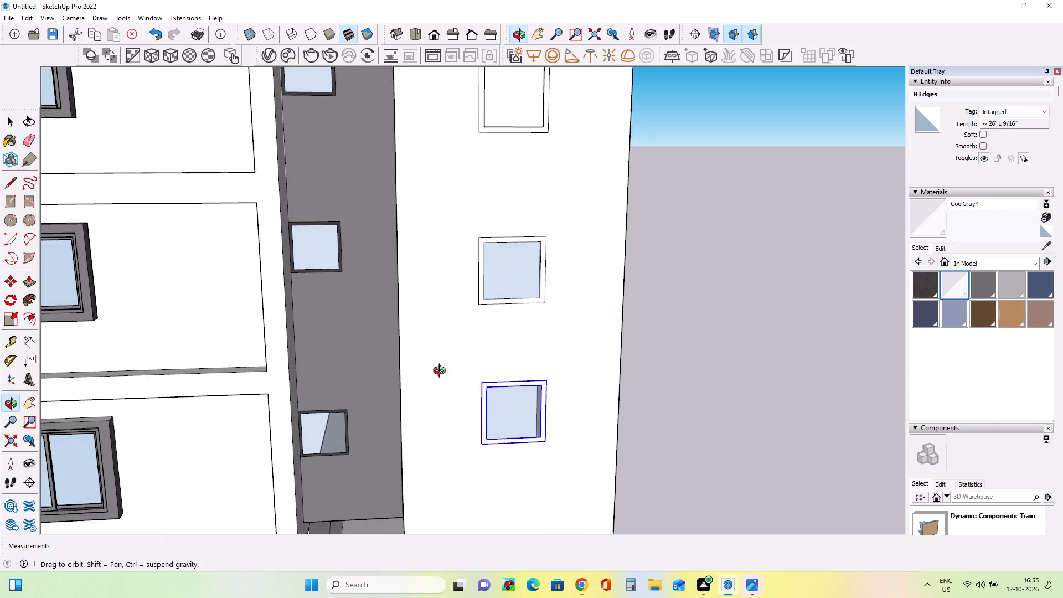
middle_drag(442, 372, 425, 357)
scroll(474, 352, down, 3)
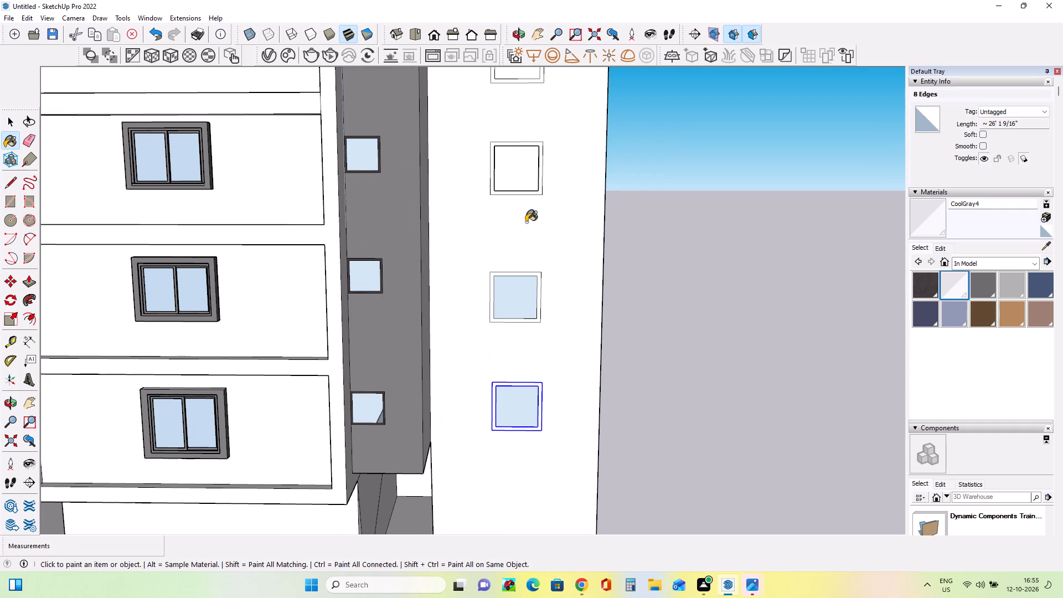
middle_drag(583, 319, 514, 331)
click(506, 169)
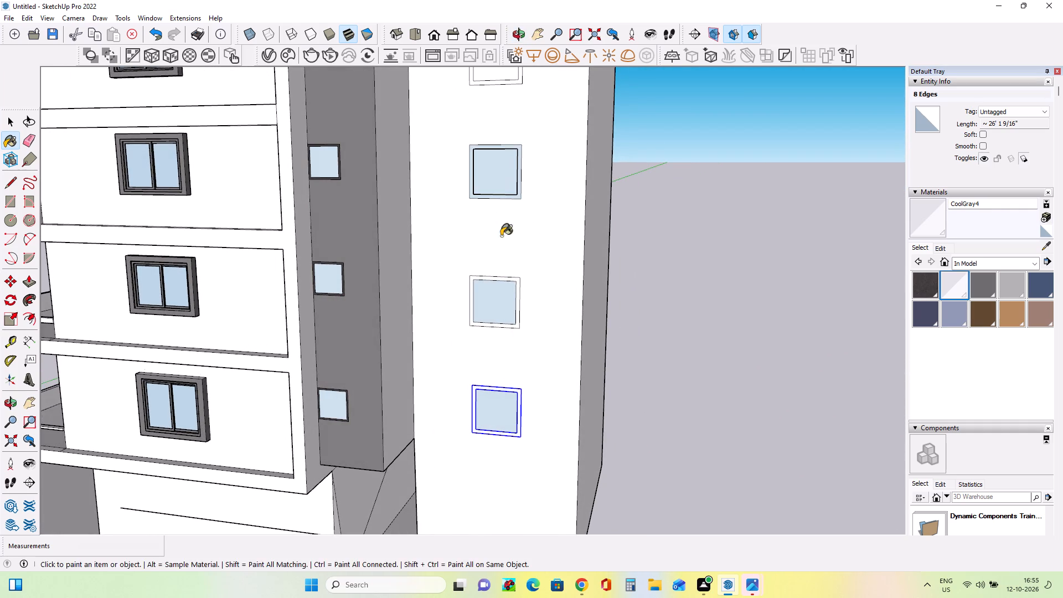
middle_drag(487, 344, 559, 252)
scroll(559, 252, down, 8)
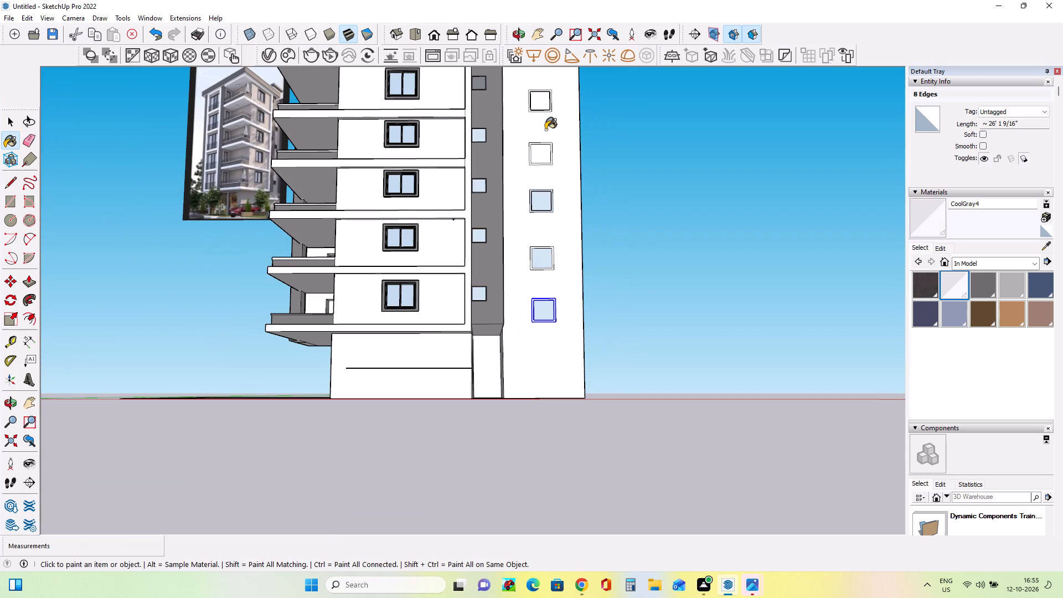
click(545, 158)
click(542, 97)
Paint the frame around the white tower's lowest window with the Asphalt New material from the model's own materials.
middle_drag(605, 183, 566, 380)
middle_drag(557, 383, 608, 286)
scroll(948, 347, up, 3)
click(929, 290)
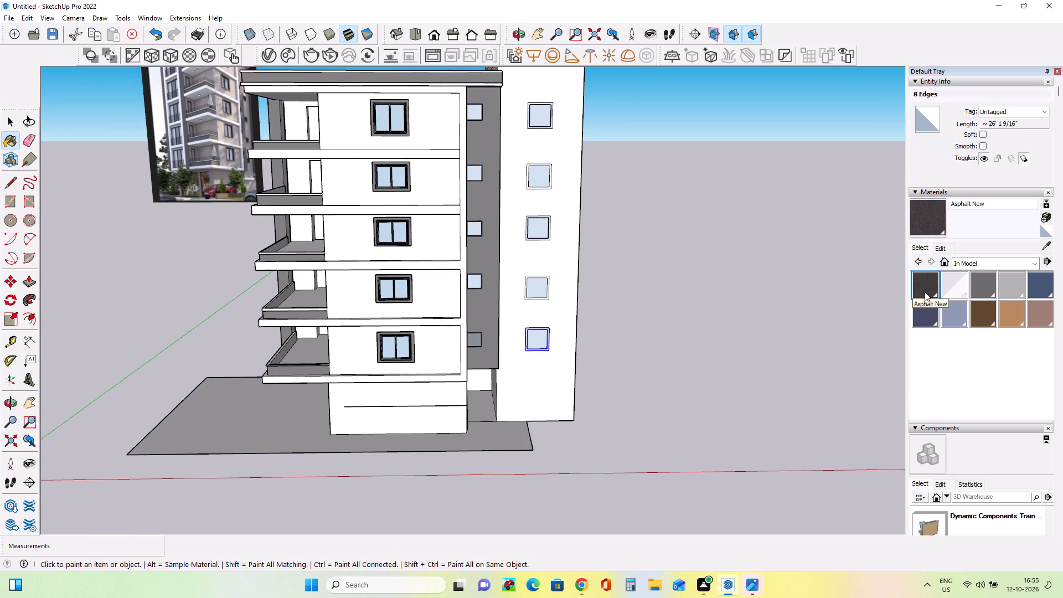
scroll(524, 343, up, 5)
scroll(530, 341, down, 1)
scroll(530, 341, up, 6)
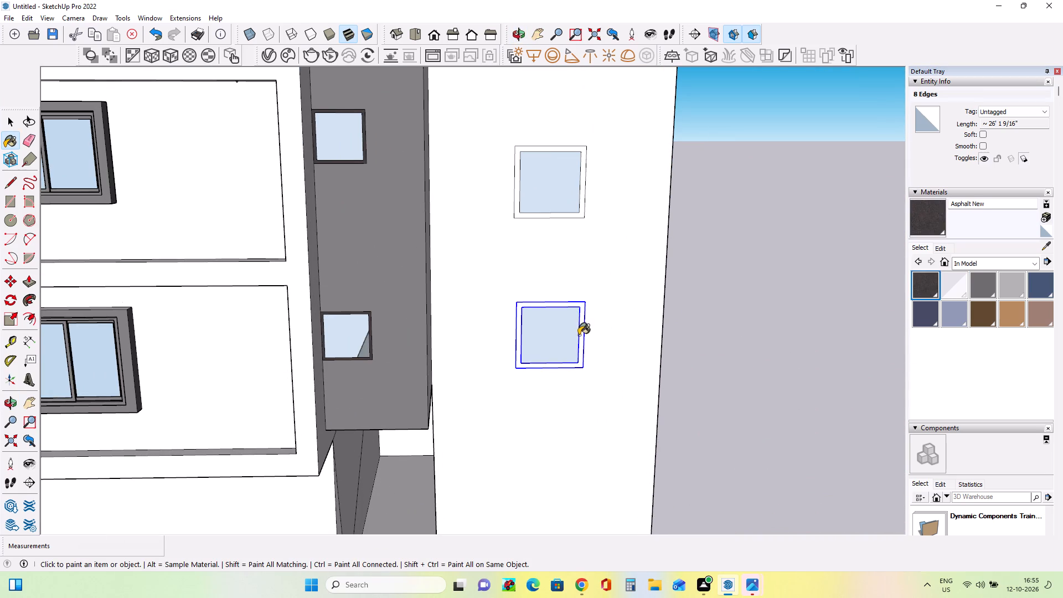
click(581, 336)
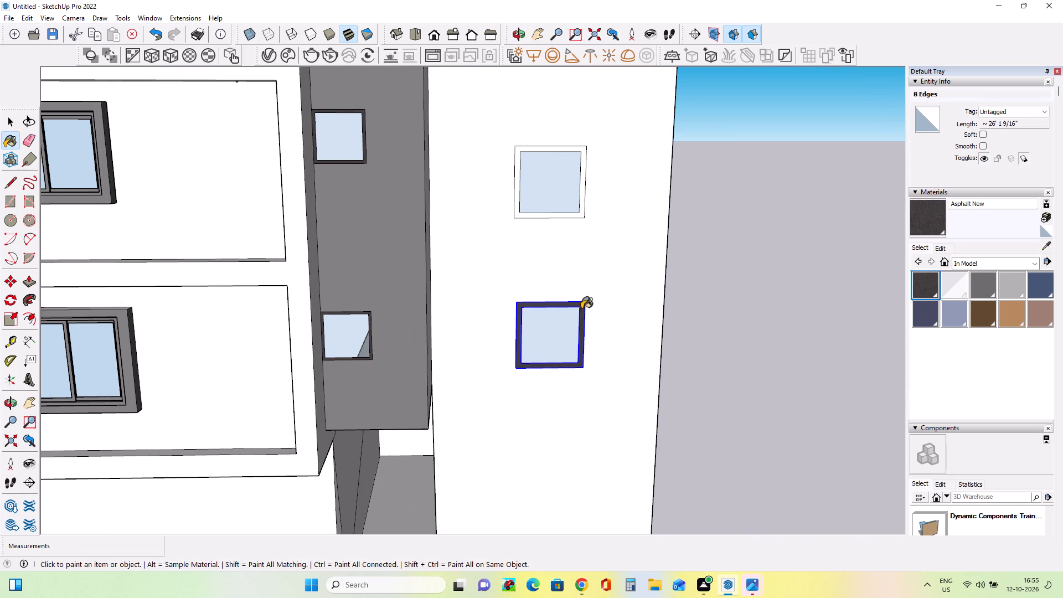
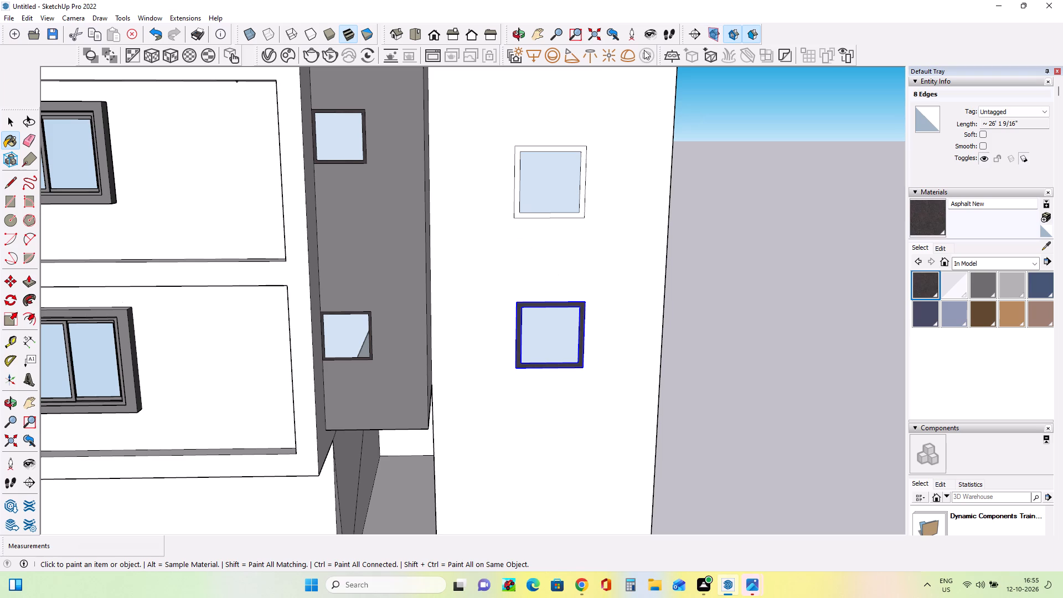
Paint the frames of the white tower's second and fourth windows from the bottom with the Asphalt New material.
click(582, 197)
click(582, 194)
scroll(586, 197, down, 9)
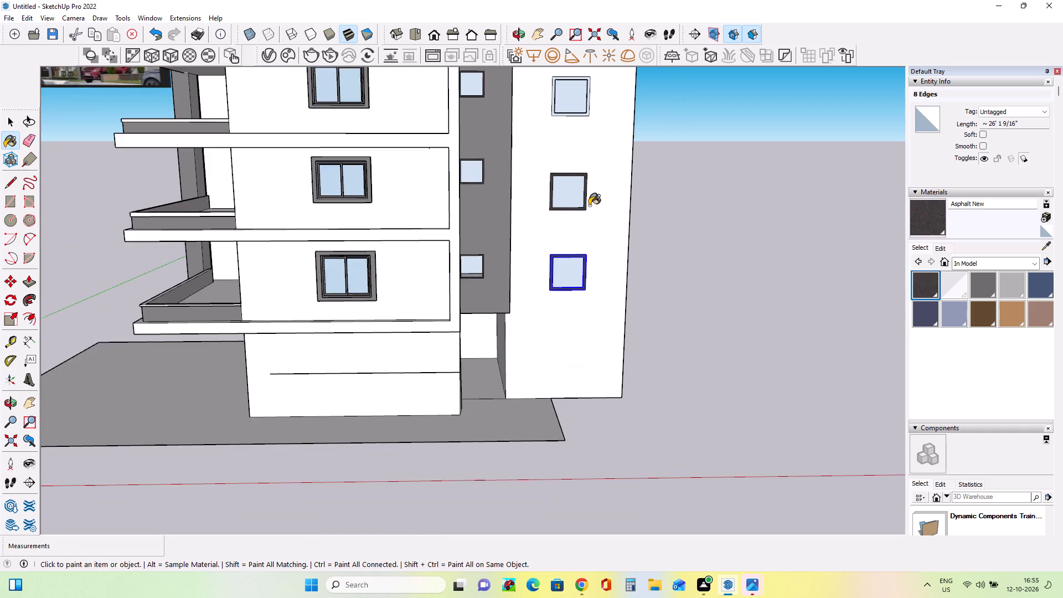
scroll(589, 202, down, 10)
scroll(590, 127, up, 14)
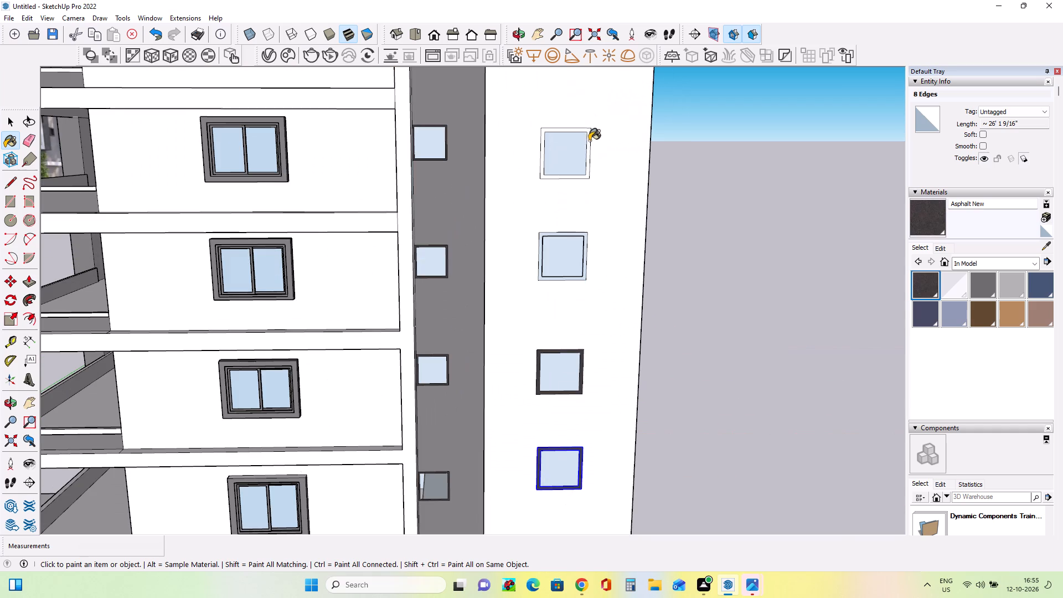
click(589, 147)
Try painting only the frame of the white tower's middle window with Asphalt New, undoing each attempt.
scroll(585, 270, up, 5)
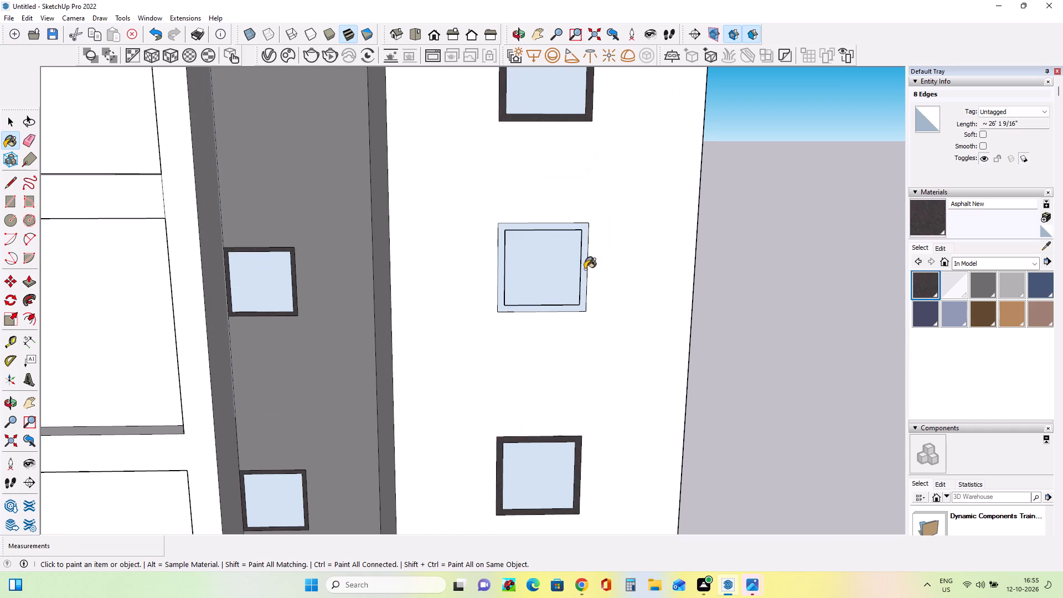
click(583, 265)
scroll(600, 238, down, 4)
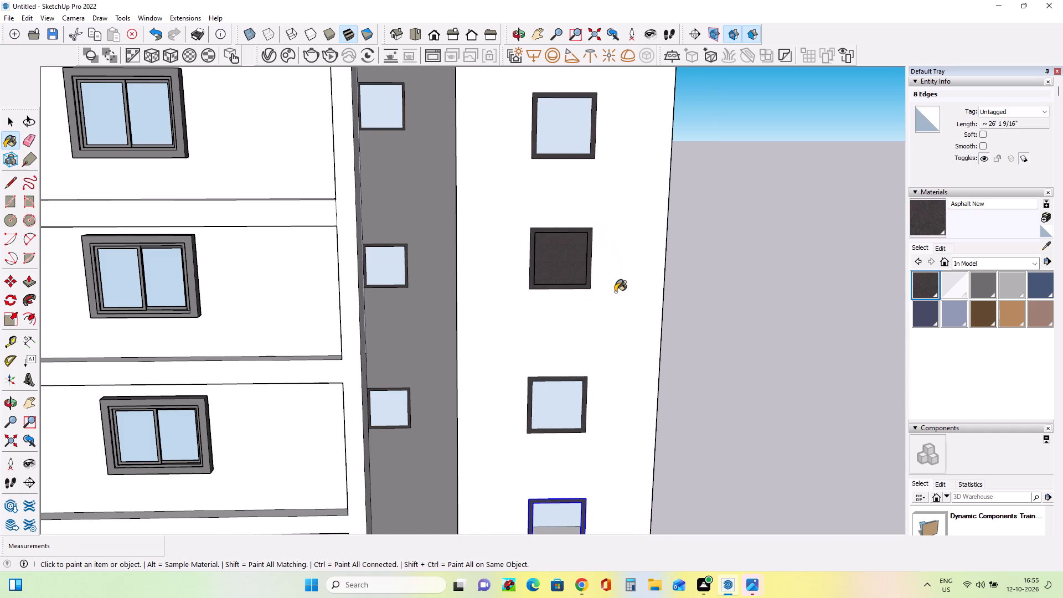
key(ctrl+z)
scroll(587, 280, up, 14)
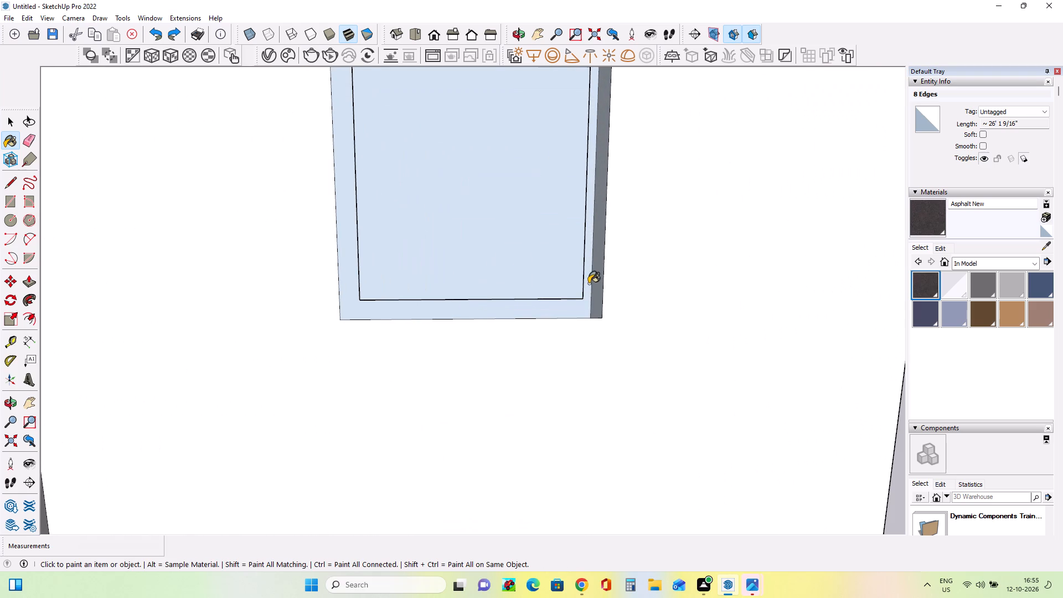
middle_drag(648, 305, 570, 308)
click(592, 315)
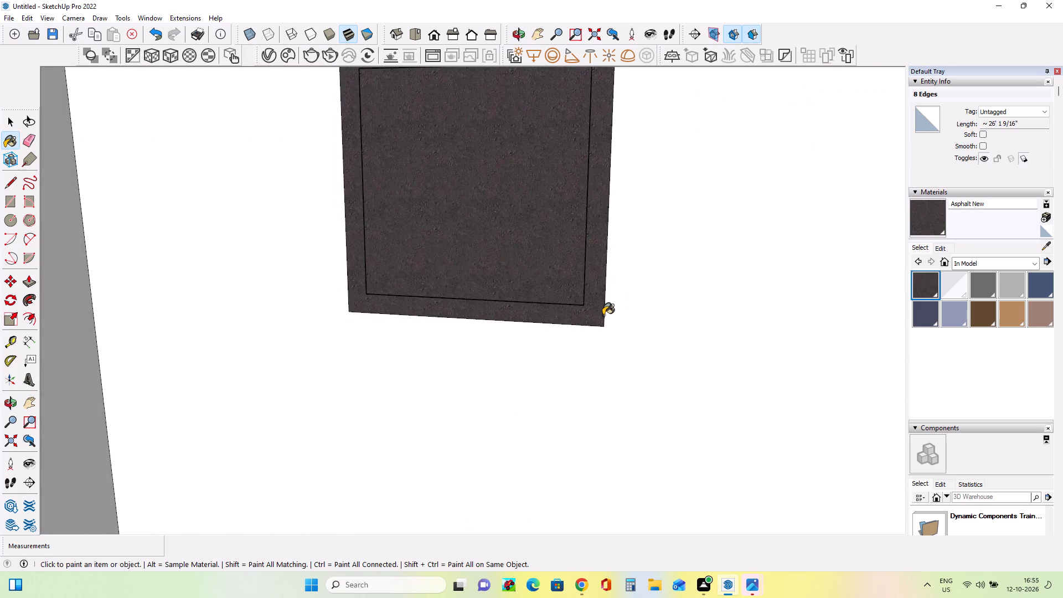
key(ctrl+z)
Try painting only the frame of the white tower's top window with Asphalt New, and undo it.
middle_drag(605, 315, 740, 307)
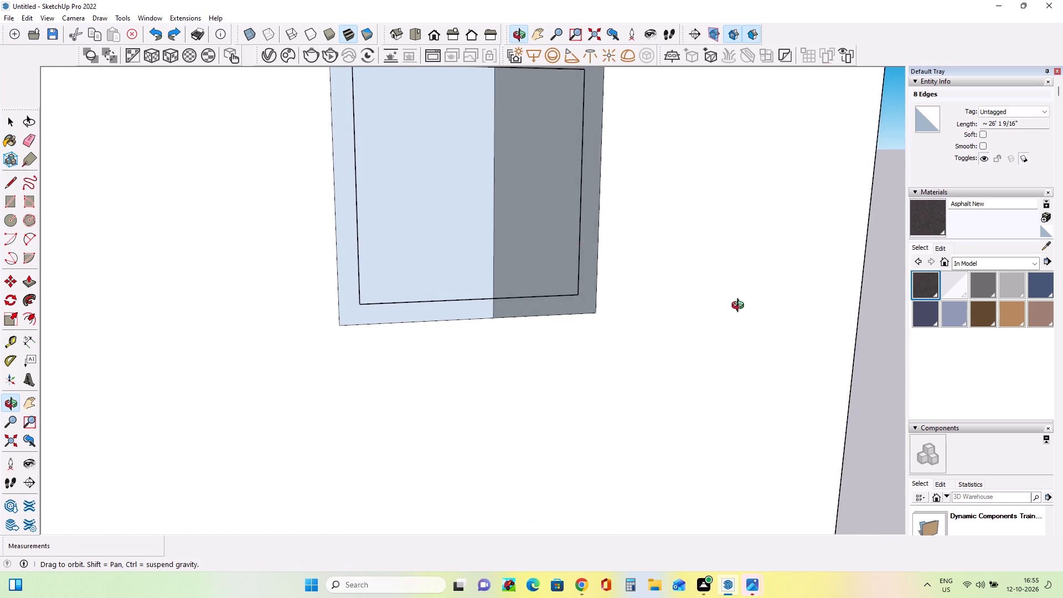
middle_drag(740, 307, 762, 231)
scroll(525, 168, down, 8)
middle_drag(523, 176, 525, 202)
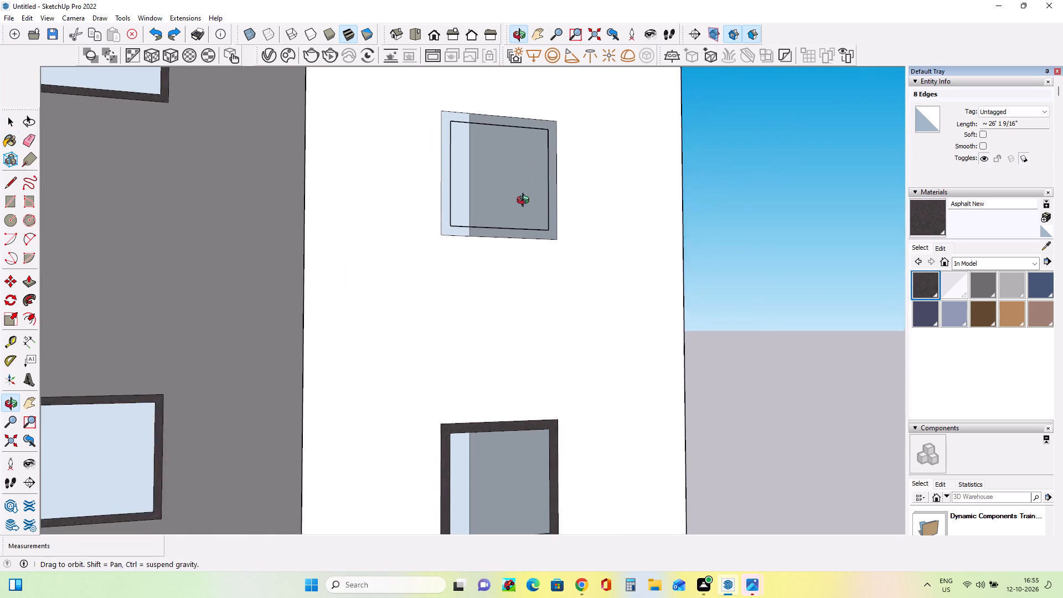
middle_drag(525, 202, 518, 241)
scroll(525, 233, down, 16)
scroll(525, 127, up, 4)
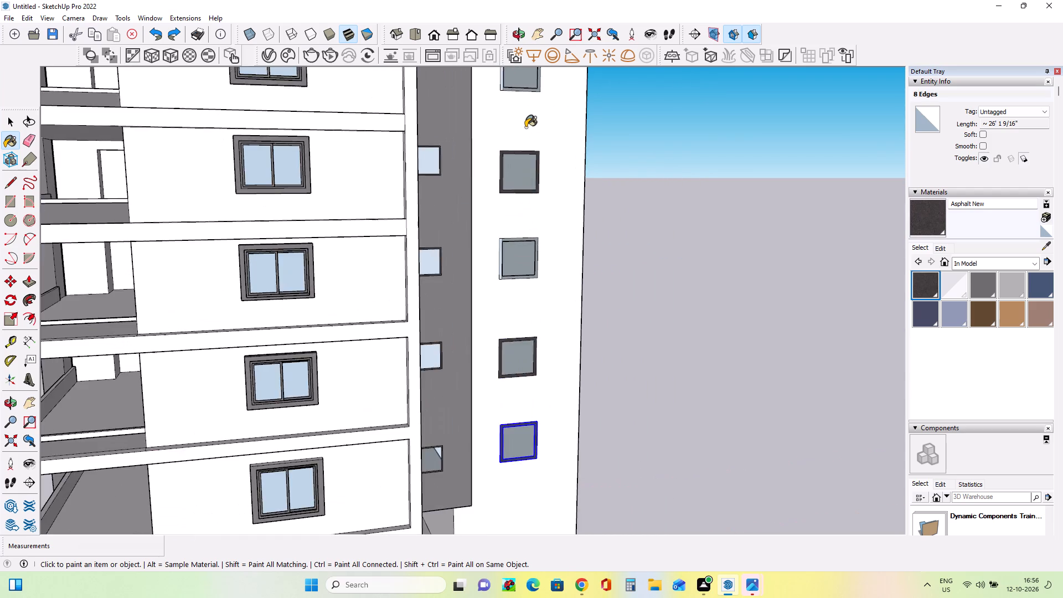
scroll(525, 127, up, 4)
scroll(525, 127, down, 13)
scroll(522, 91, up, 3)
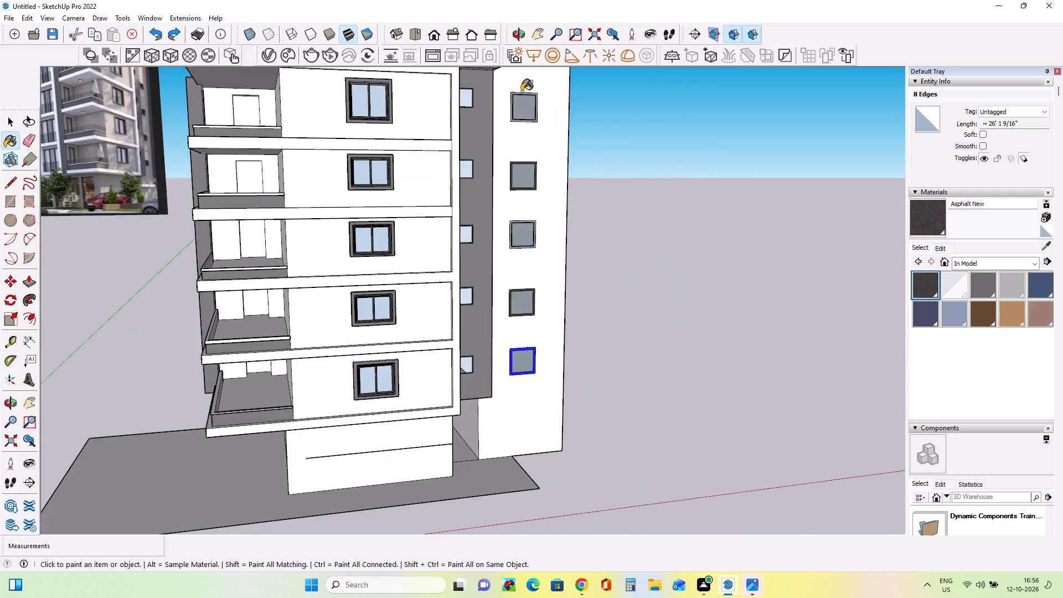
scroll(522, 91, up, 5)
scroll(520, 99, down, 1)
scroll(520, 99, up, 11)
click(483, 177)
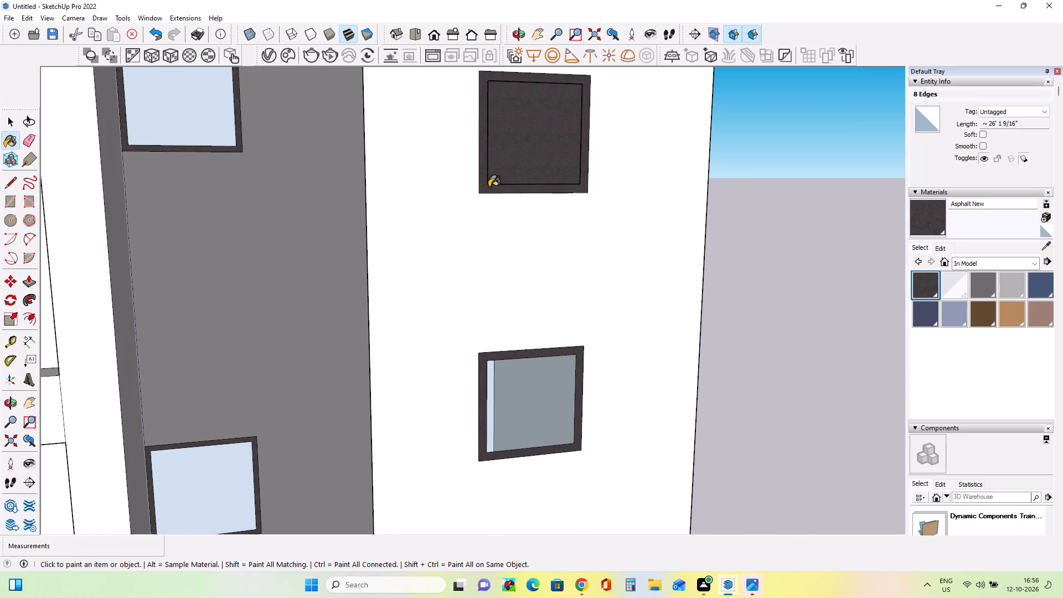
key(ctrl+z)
Delete the four inner outline edges of the white tower's middle window, keeping its outer square.
middle_drag(634, 249, 543, 254)
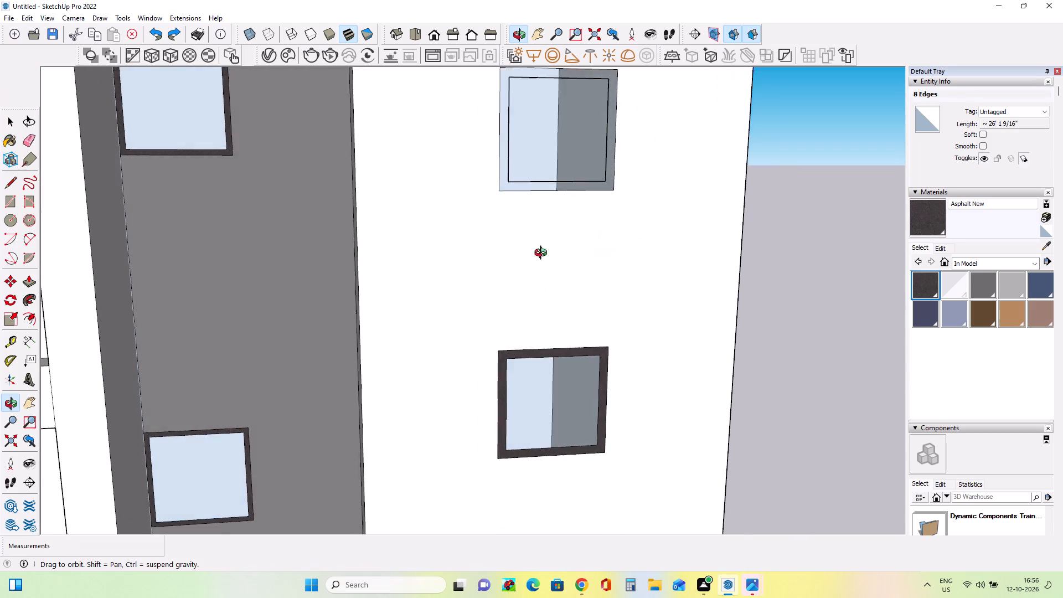
middle_drag(543, 254, 481, 244)
scroll(649, 221, down, 10)
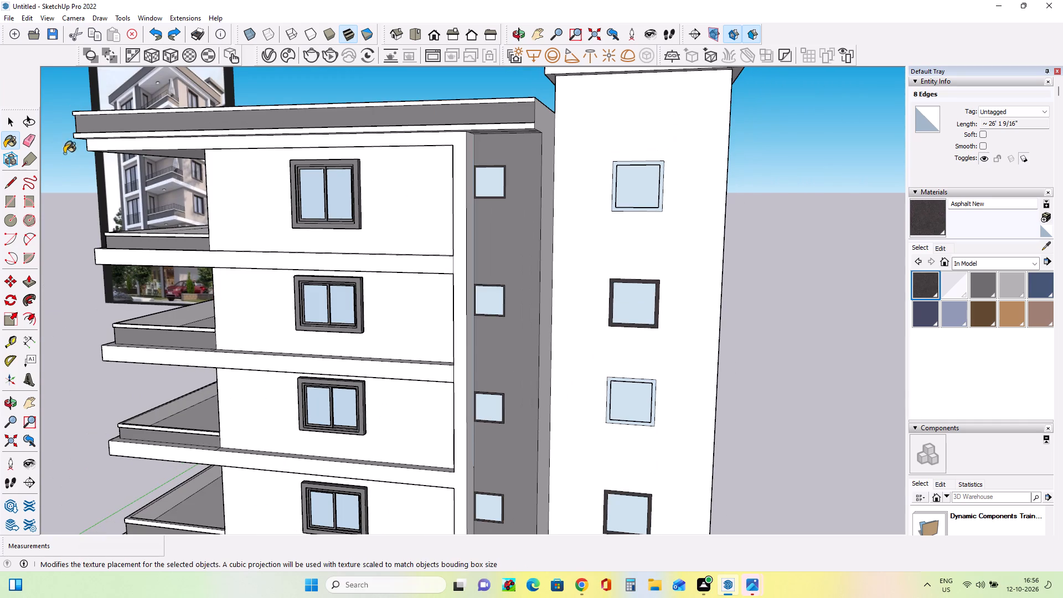
click(16, 121)
click(81, 184)
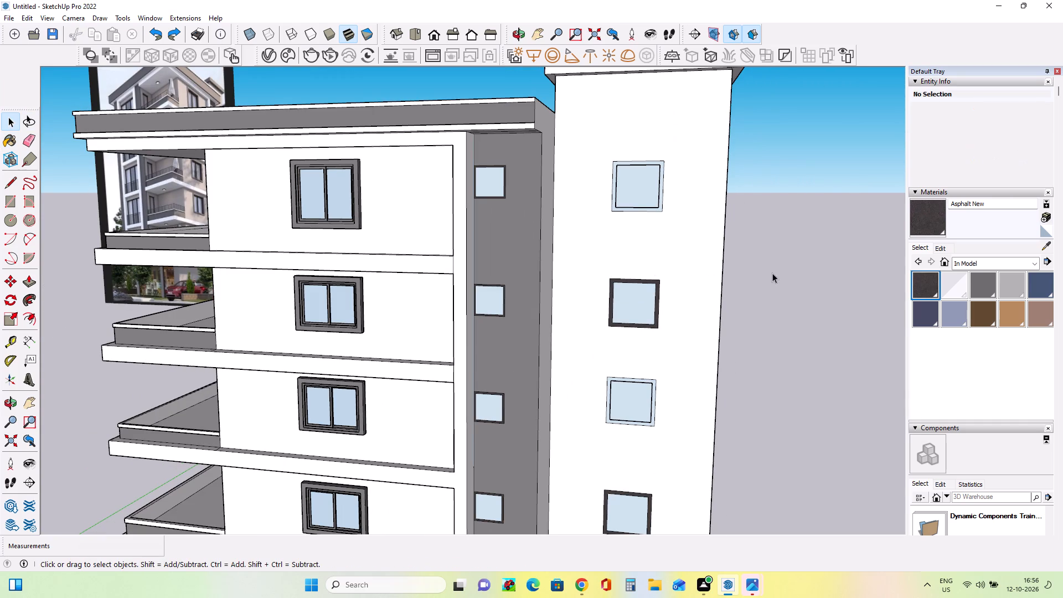
click(772, 273)
scroll(662, 385, up, 14)
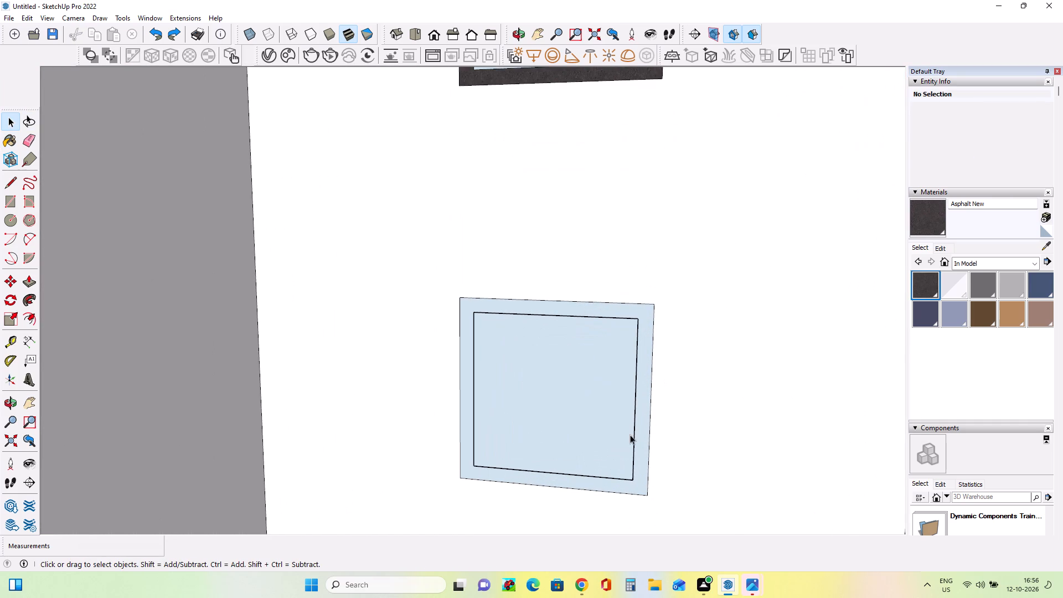
click(633, 435)
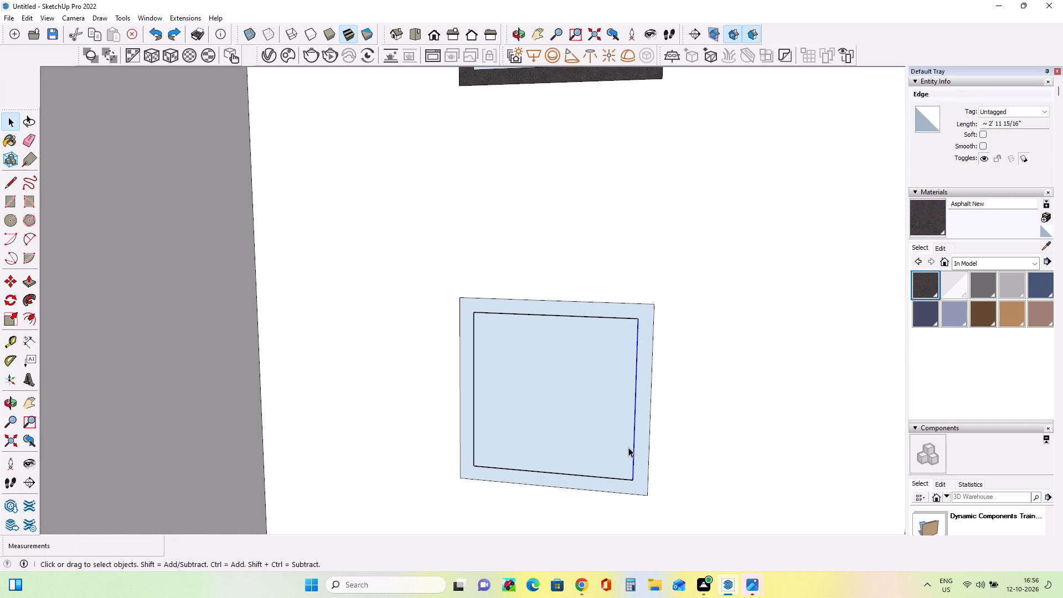
key(Delete)
click(625, 481)
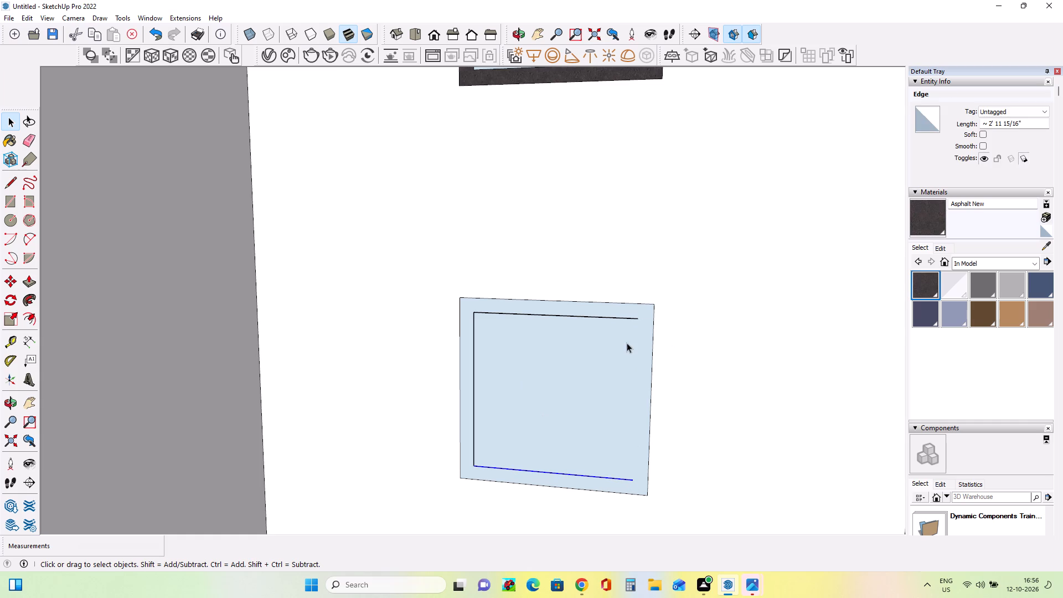
key(Delete)
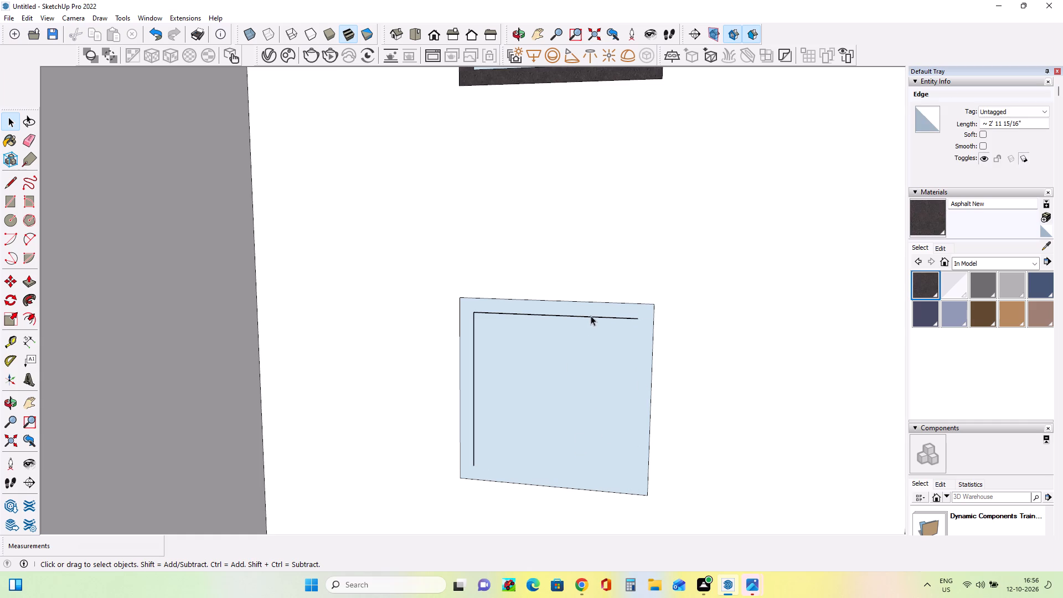
click(593, 317)
key(Delete)
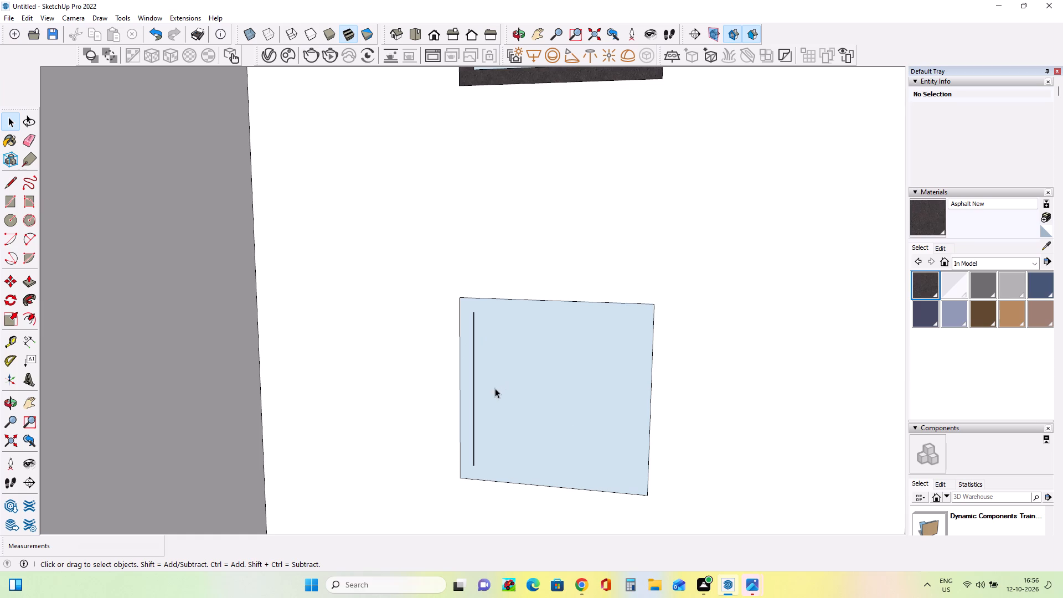
click(475, 403)
key(Delete)
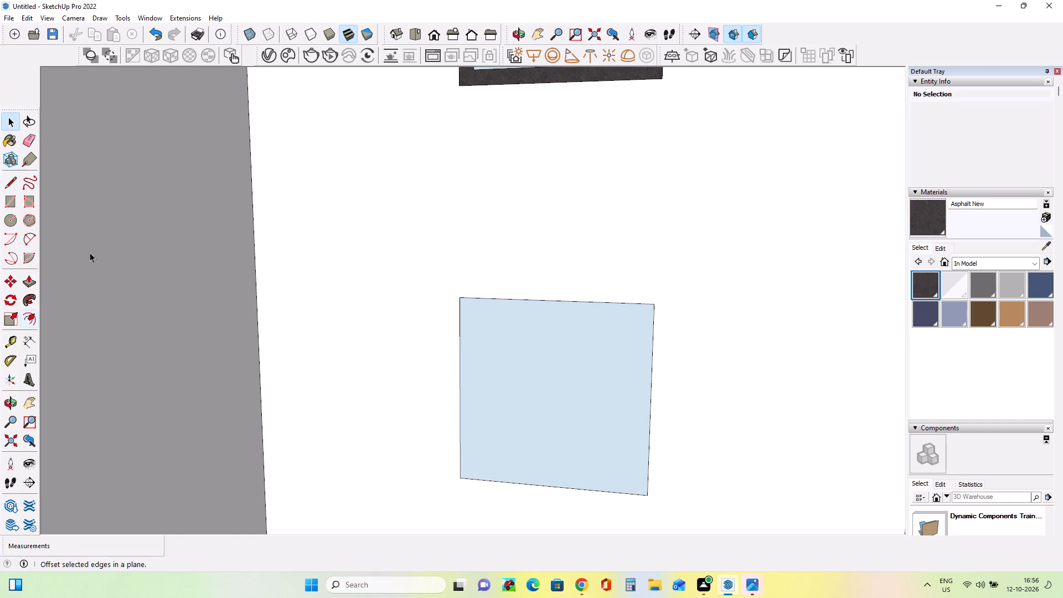
Offset the middle window's outer square inward to form a narrow frame border.
click(28, 321)
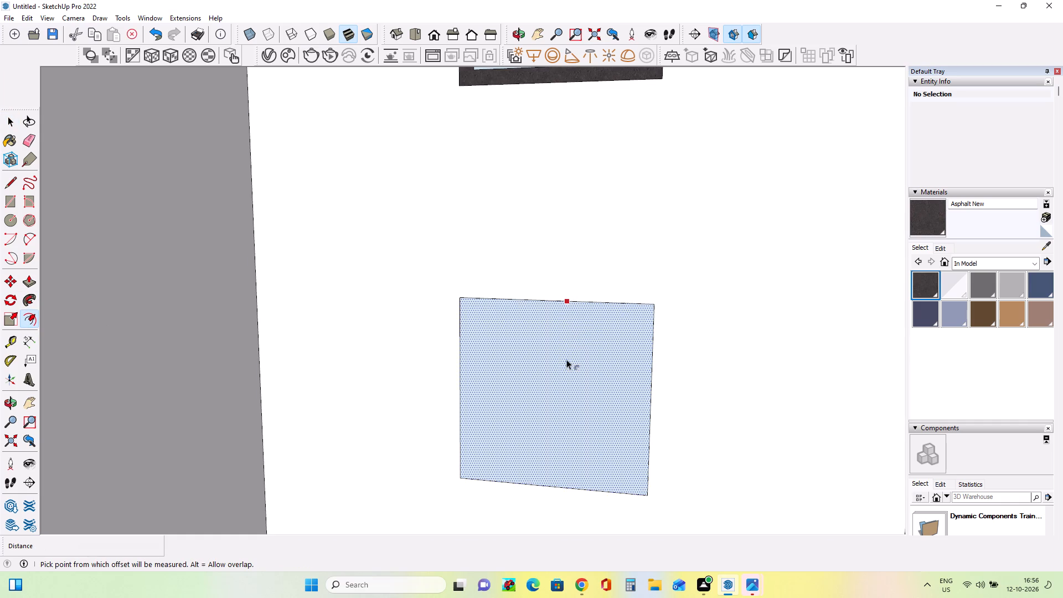
click(558, 351)
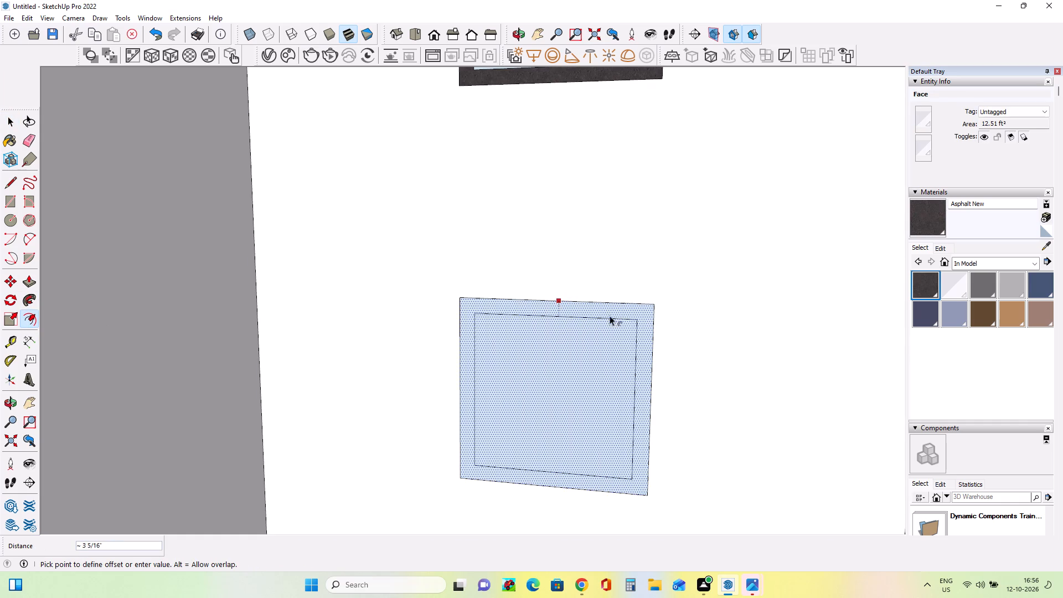
click(614, 312)
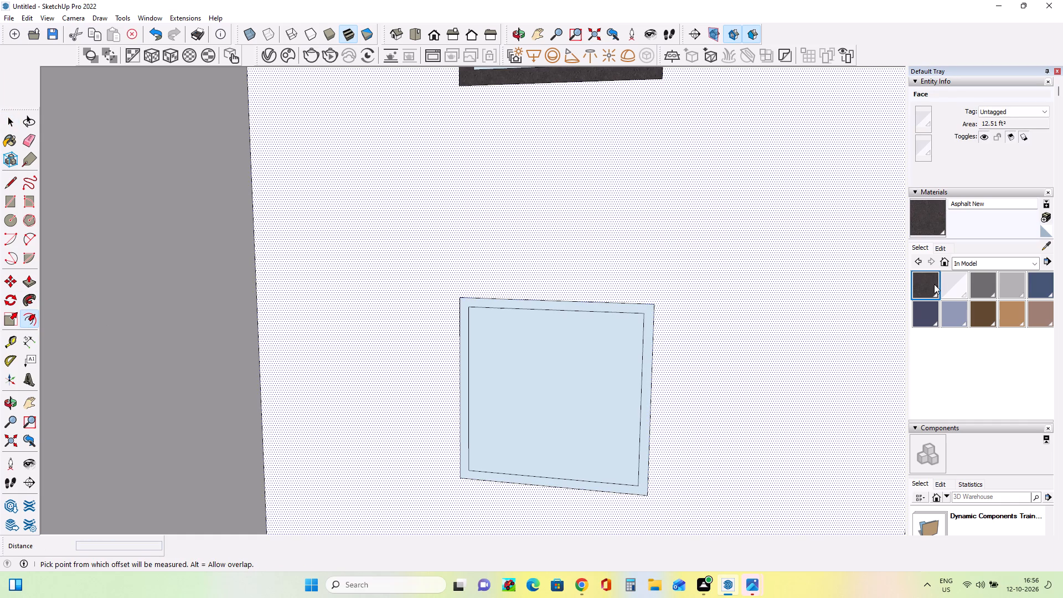
Paint the new frame border of the white tower's middle window with the Asphalt New material.
click(934, 284)
click(648, 350)
Delete the four inner outline edges of the white tower's top window, keeping its outer square.
scroll(653, 322, down, 15)
scroll(651, 132, up, 1)
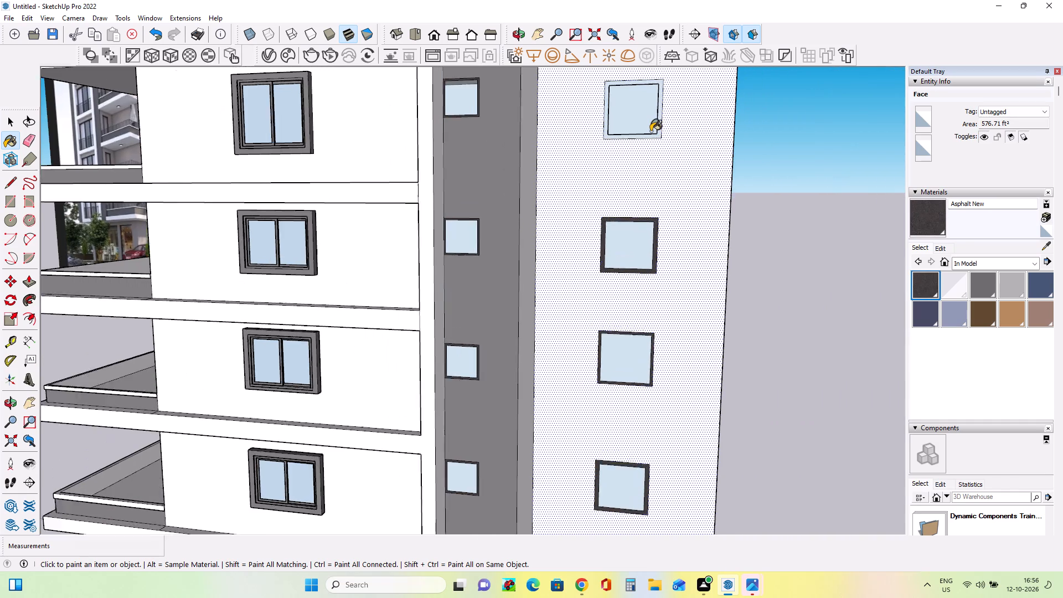
scroll(651, 131, up, 7)
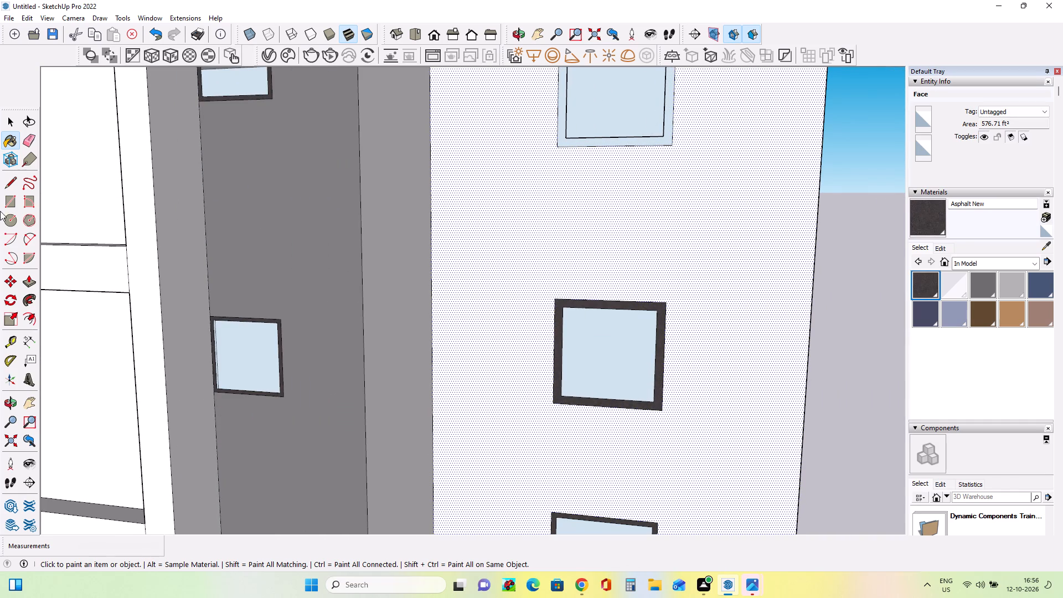
click(31, 404)
drag(348, 269, 348, 316)
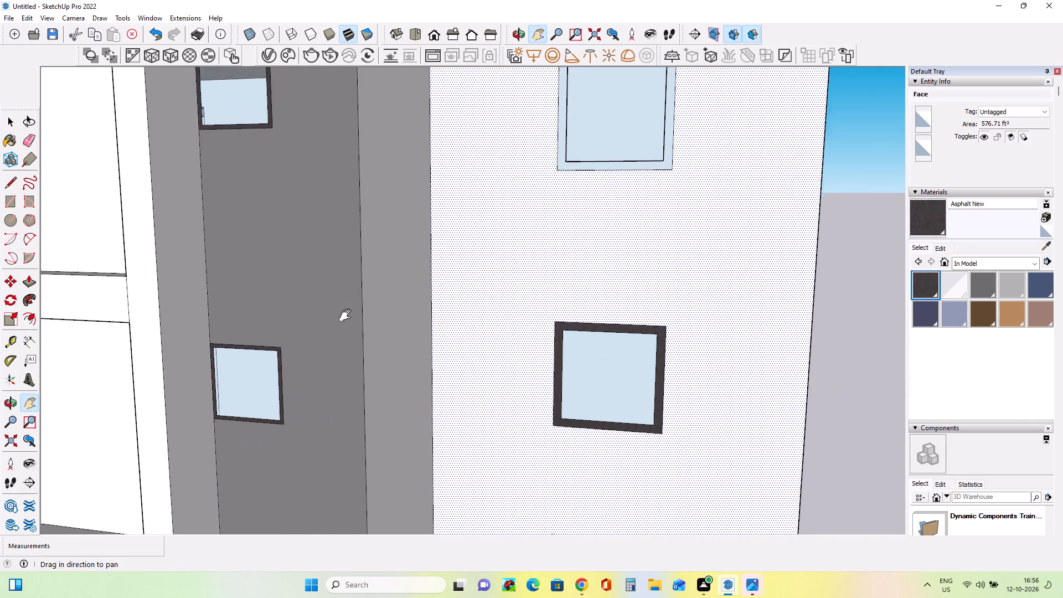
drag(348, 316, 347, 364)
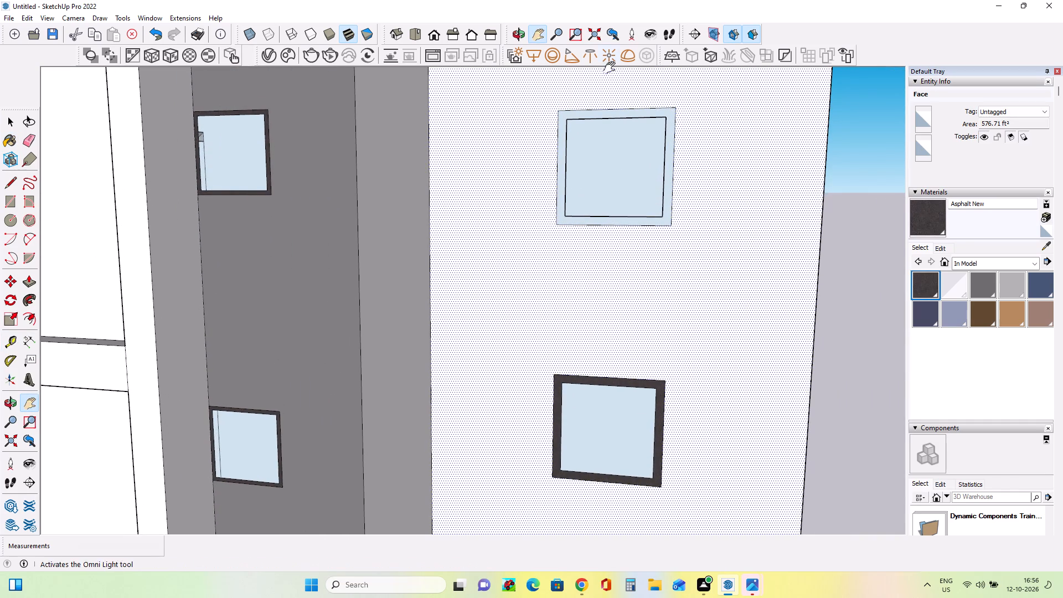
scroll(668, 123, up, 3)
click(8, 125)
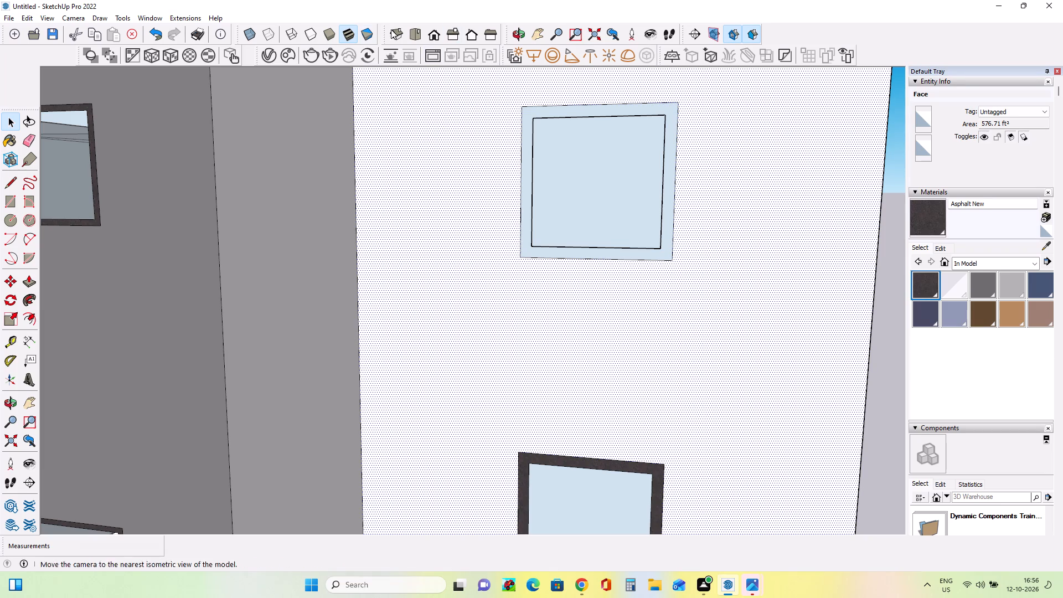
scroll(643, 169, up, 1)
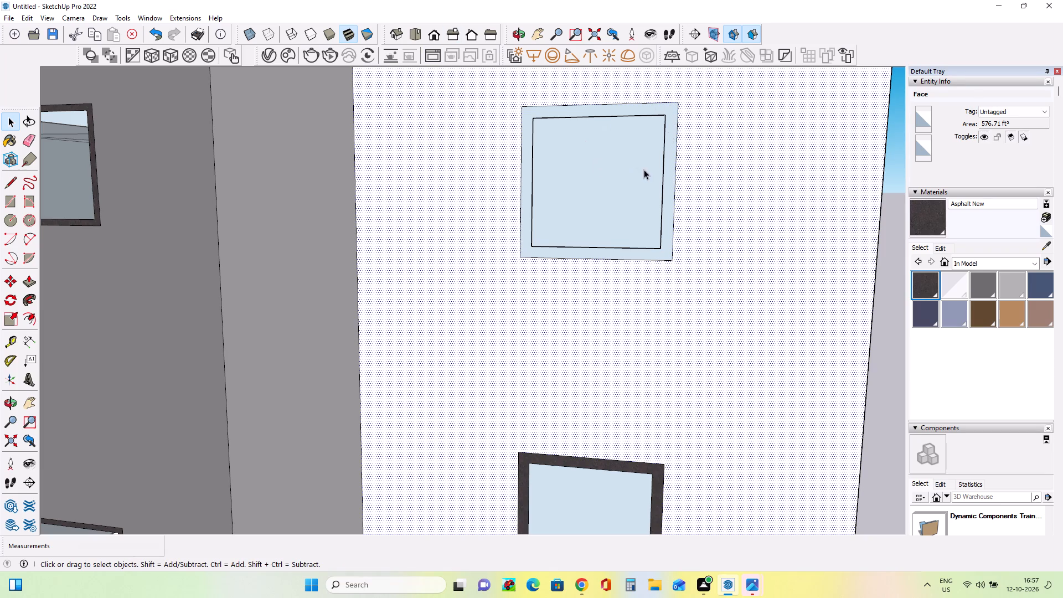
scroll(644, 169, up, 1)
click(663, 174)
click(669, 187)
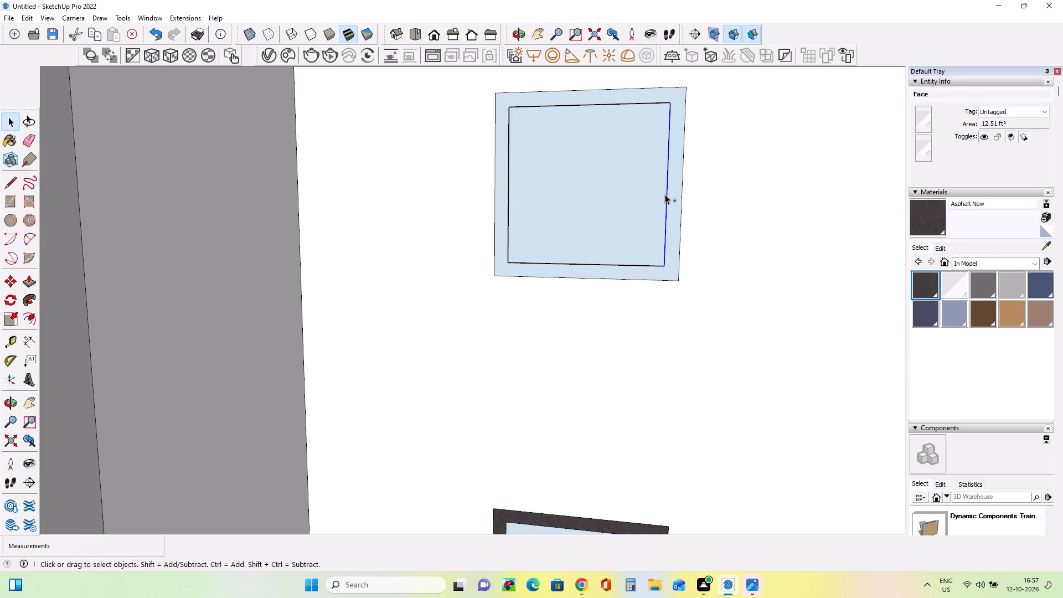
key(Delete)
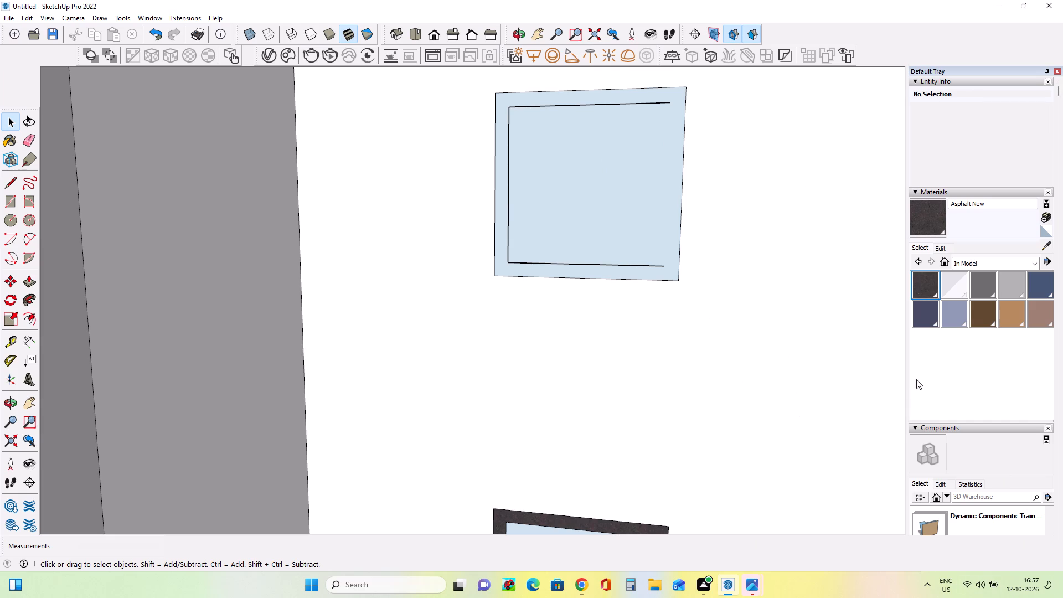
click(638, 263)
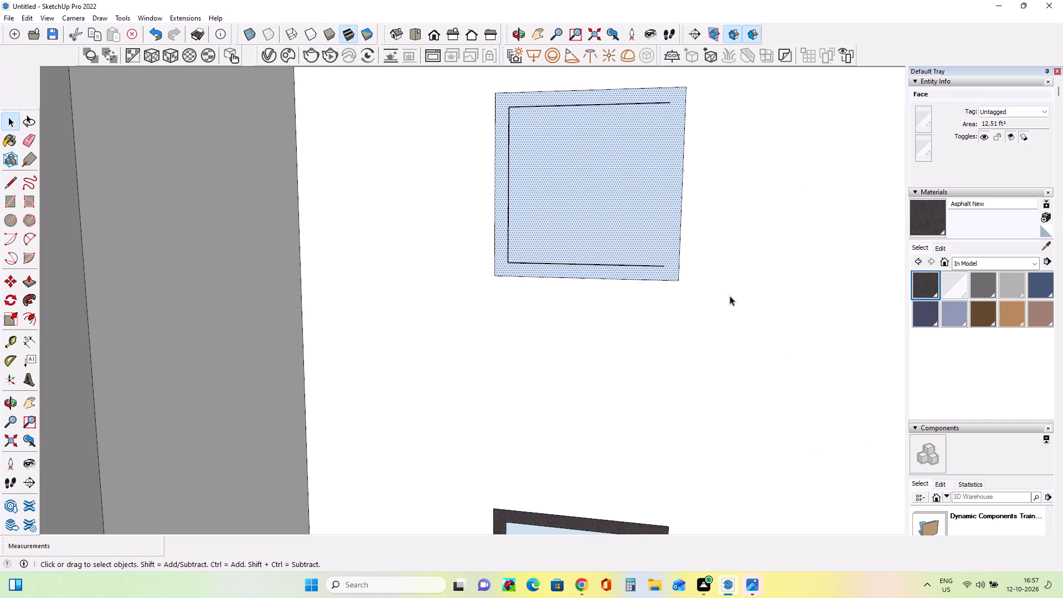
key(Escape)
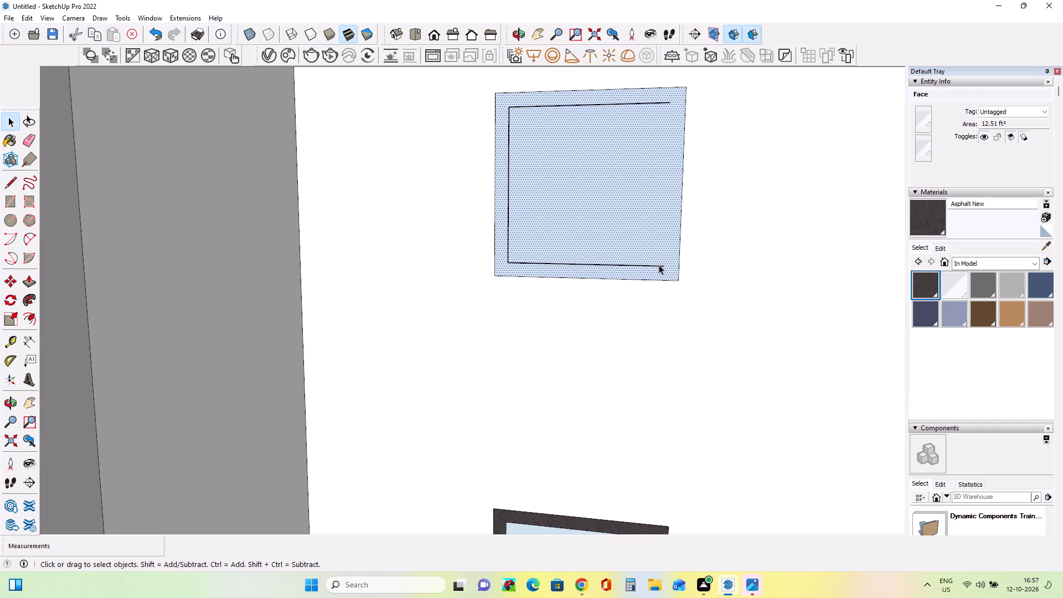
click(659, 265)
key(Delete)
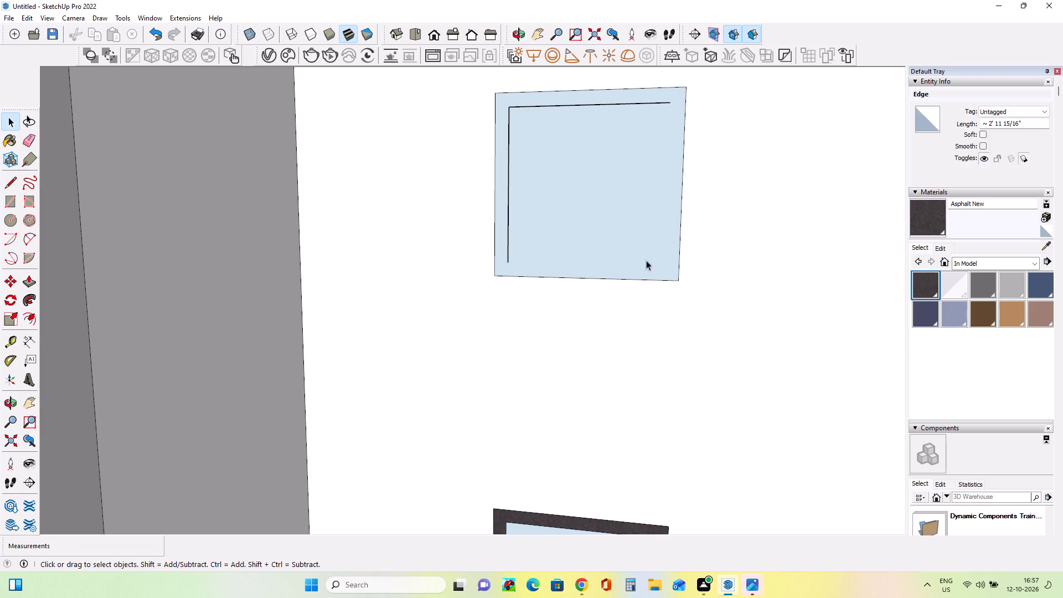
click(508, 235)
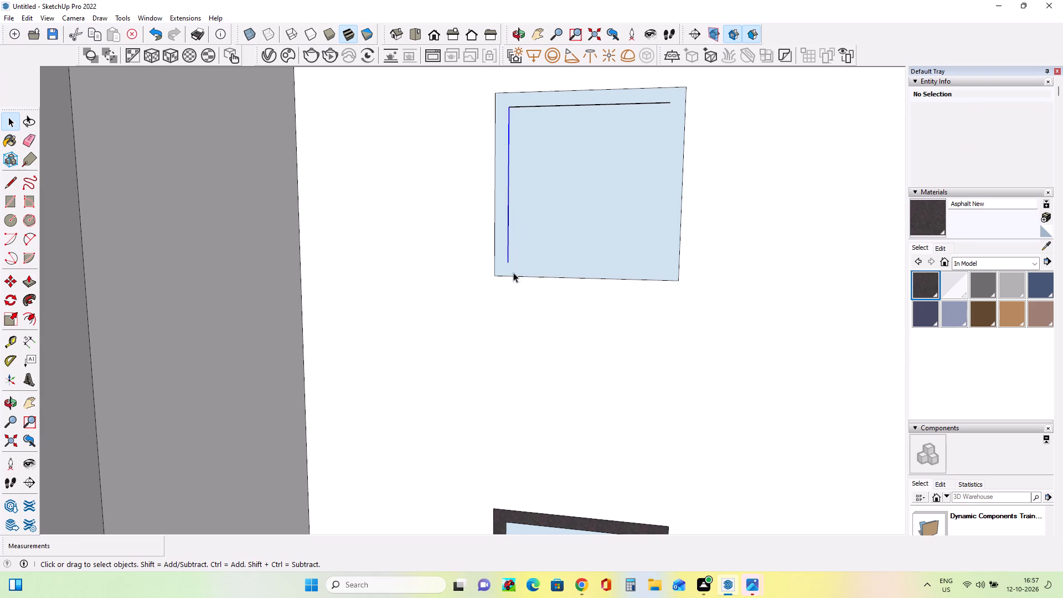
key(Delete)
click(530, 107)
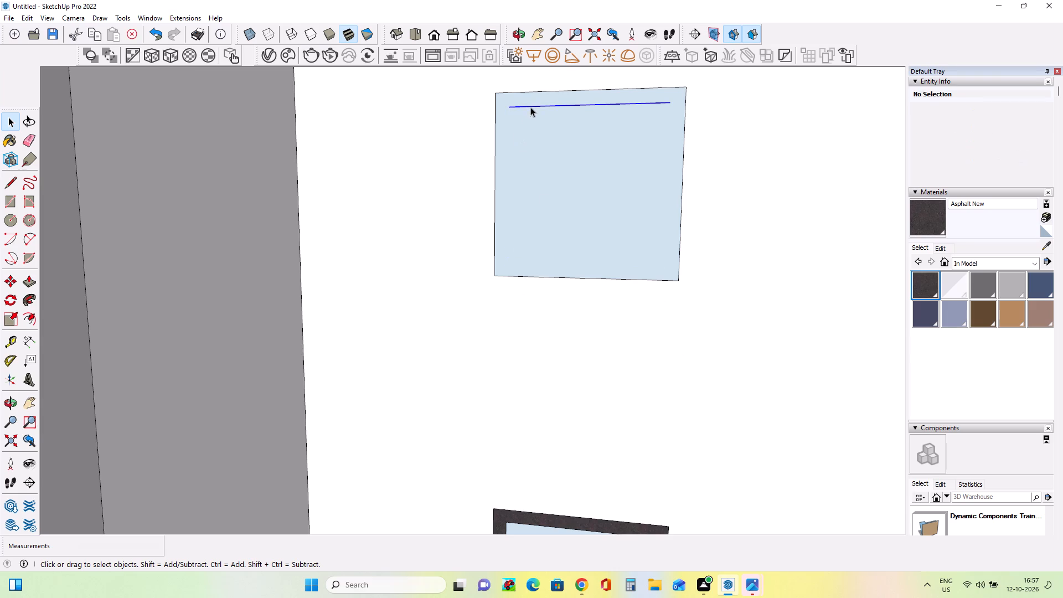
key(Delete)
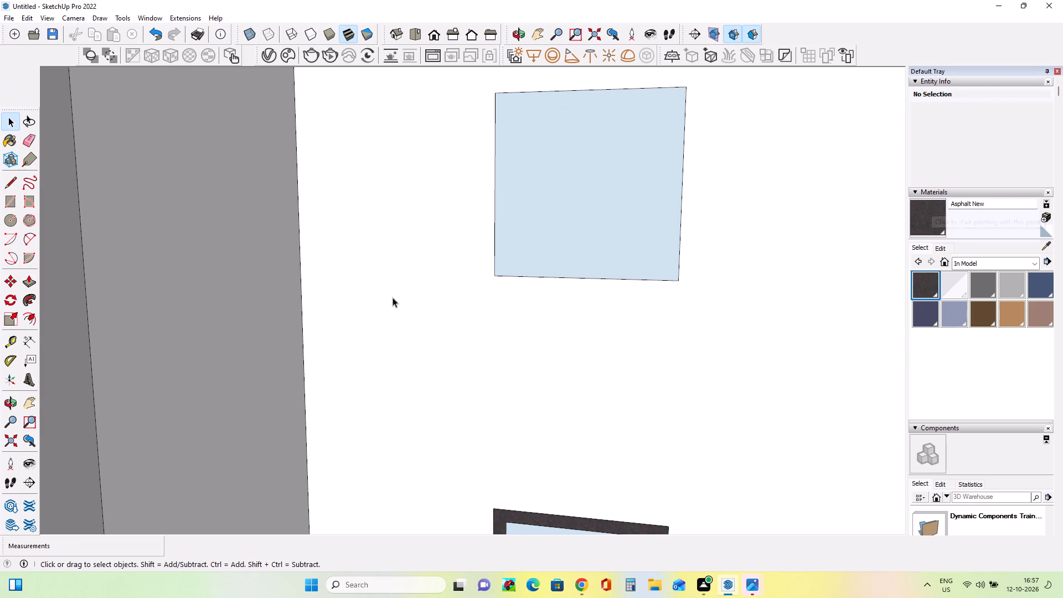
Offset the top window's outer square inward by about 1 7/8" to form a narrow frame border.
click(26, 321)
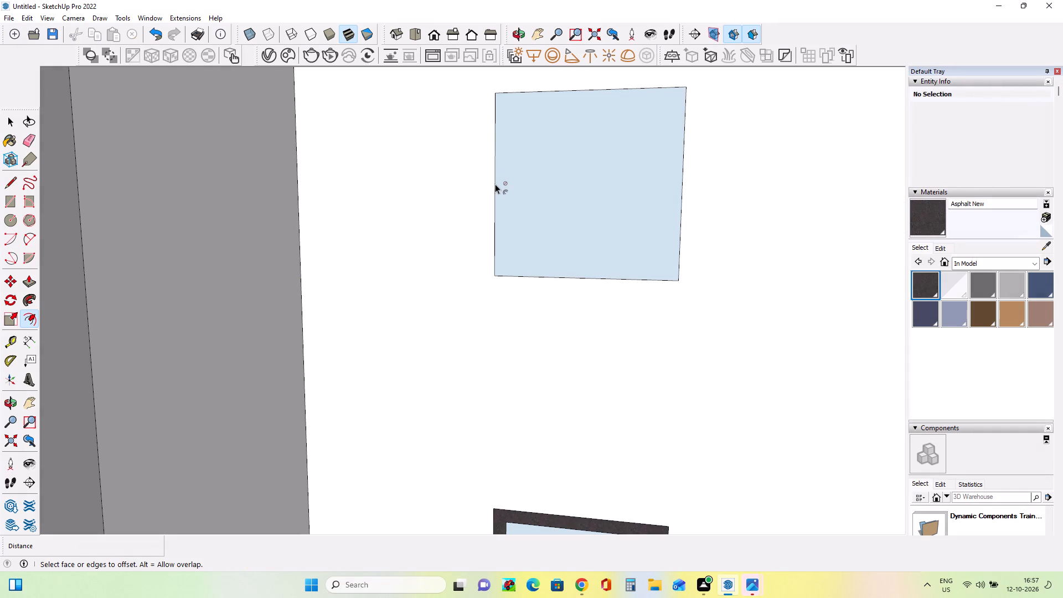
click(594, 192)
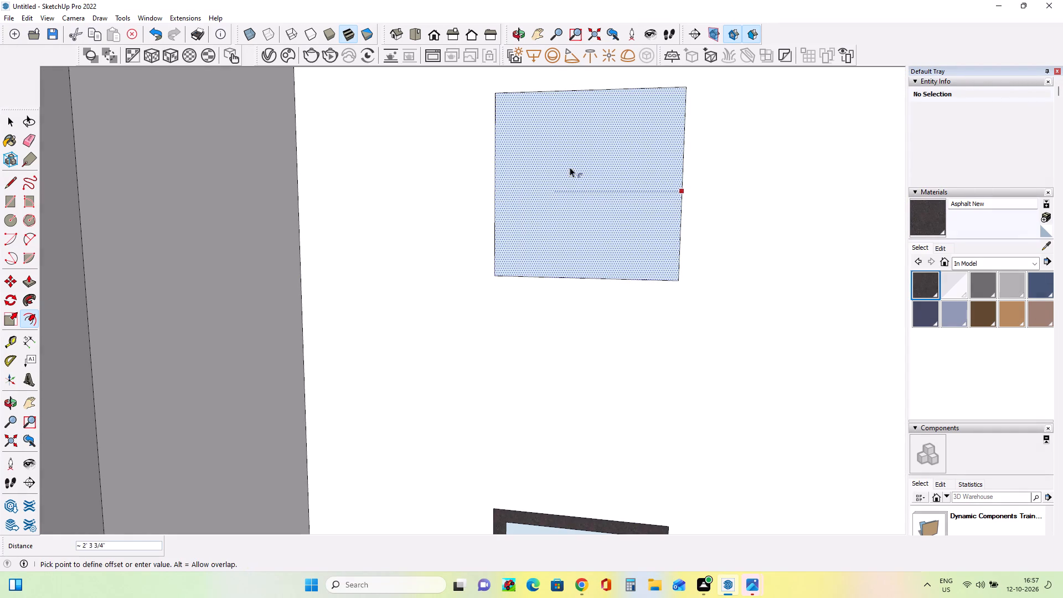
click(674, 180)
Paint the new frame border of the white tower's top window with the Asphalt New material.
click(926, 286)
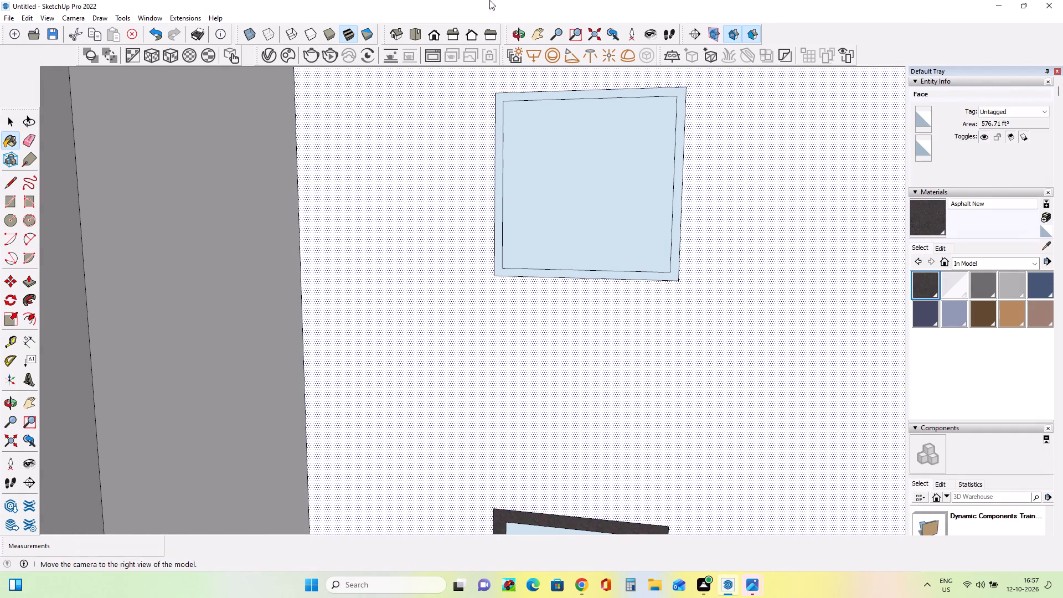
scroll(601, 157, up, 1)
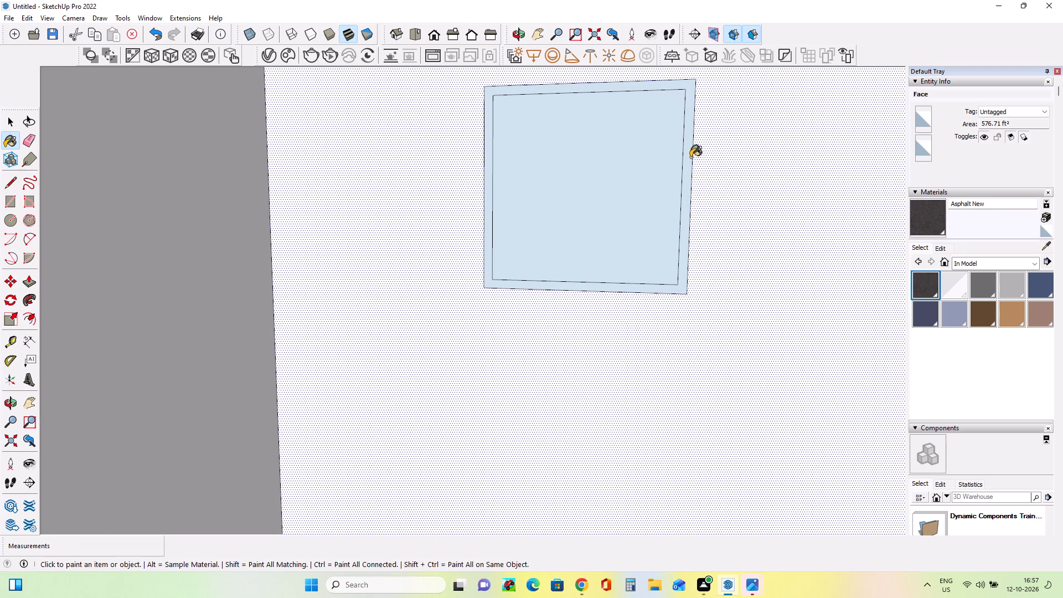
click(690, 157)
Examine the side facade and tower windows from several angles and compare them with the side windows in the reference photo.
scroll(684, 176, down, 19)
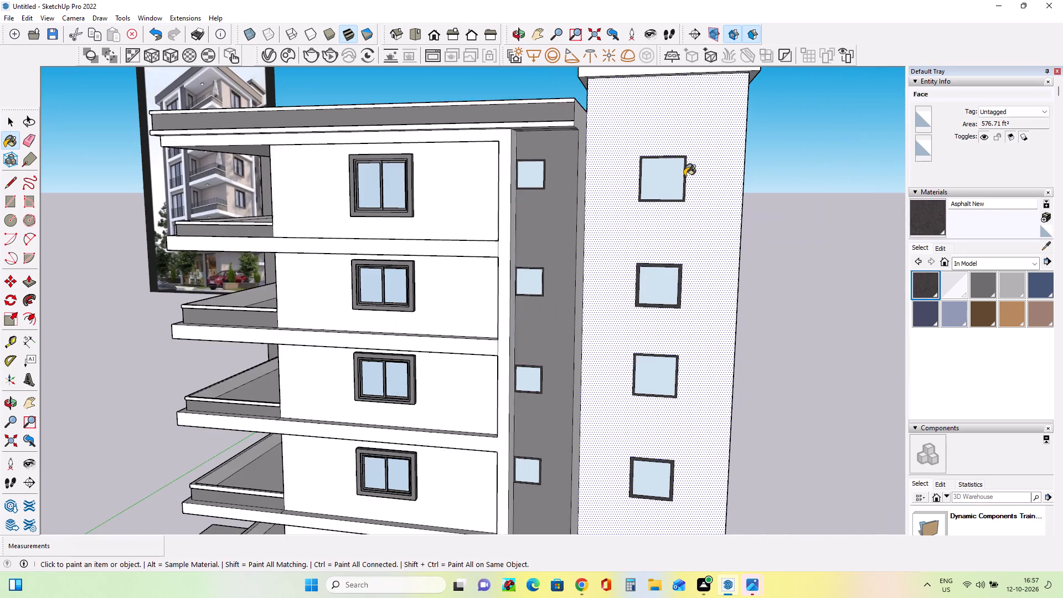
scroll(684, 297, down, 5)
middle_drag(668, 401, 724, 343)
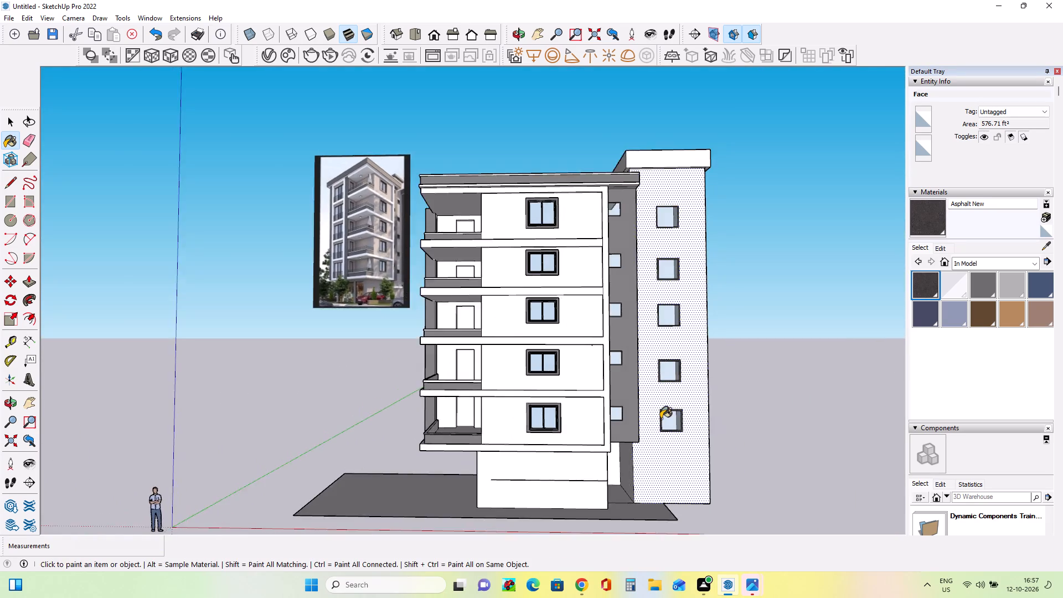
scroll(660, 419, up, 4)
middle_drag(663, 414, 692, 432)
scroll(674, 425, down, 5)
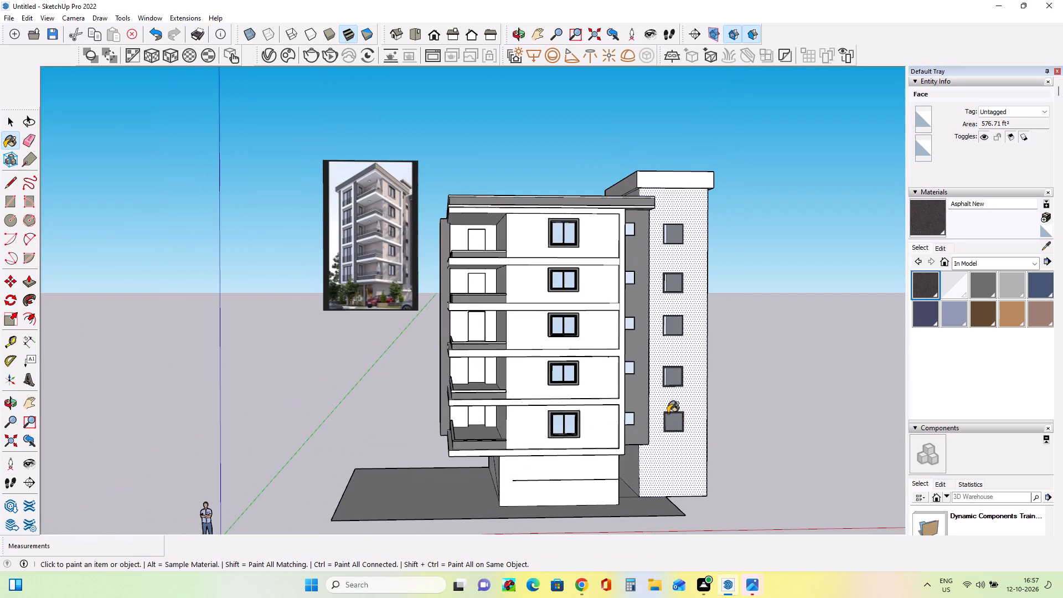
middle_drag(668, 413, 769, 421)
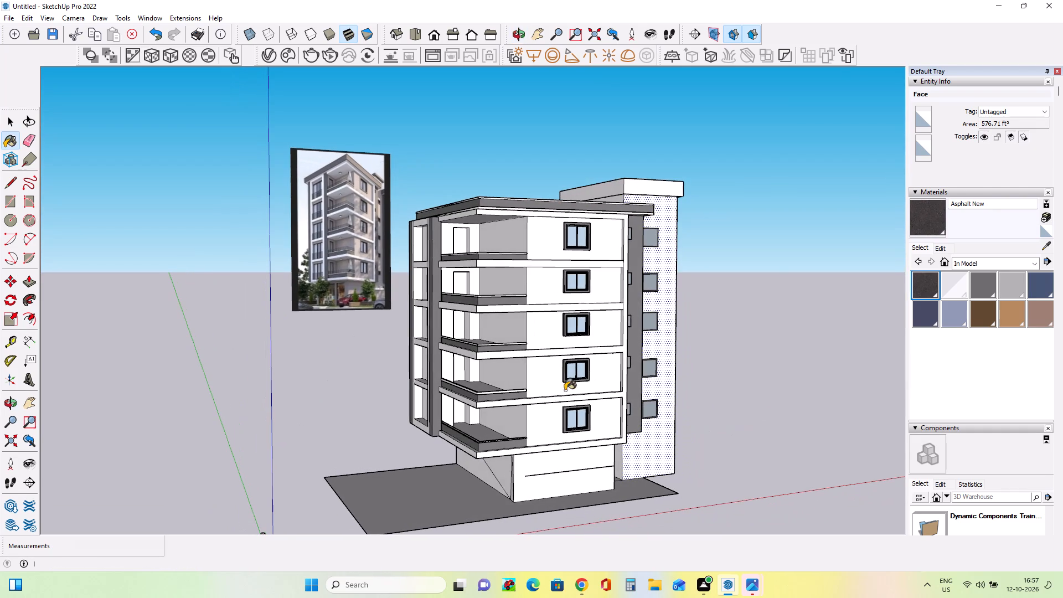
scroll(589, 396, up, 3)
middle_drag(620, 410, 578, 421)
scroll(295, 186, up, 3)
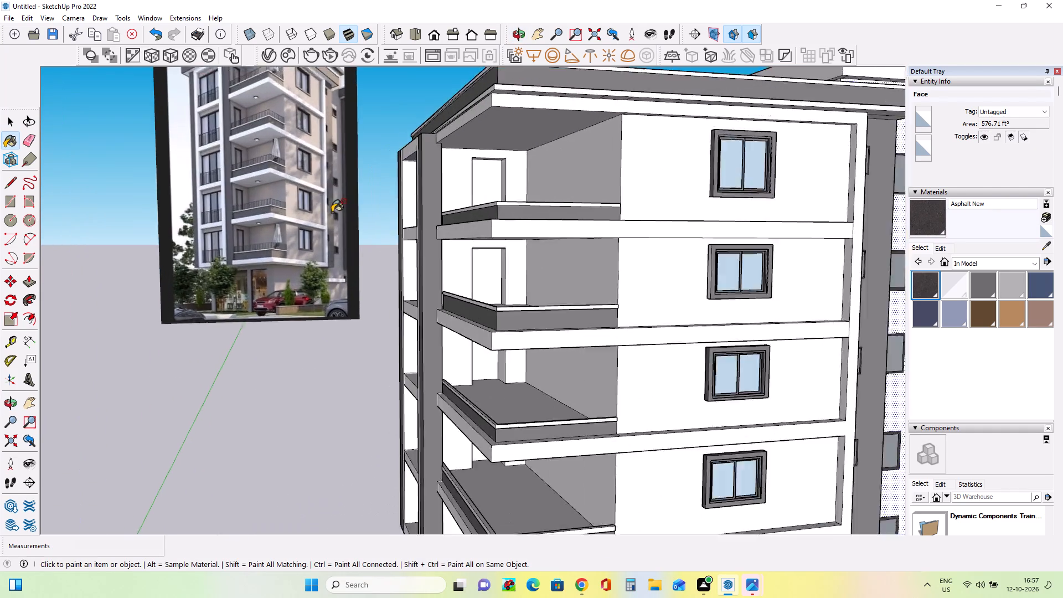
scroll(333, 212, up, 16)
scroll(343, 269, up, 4)
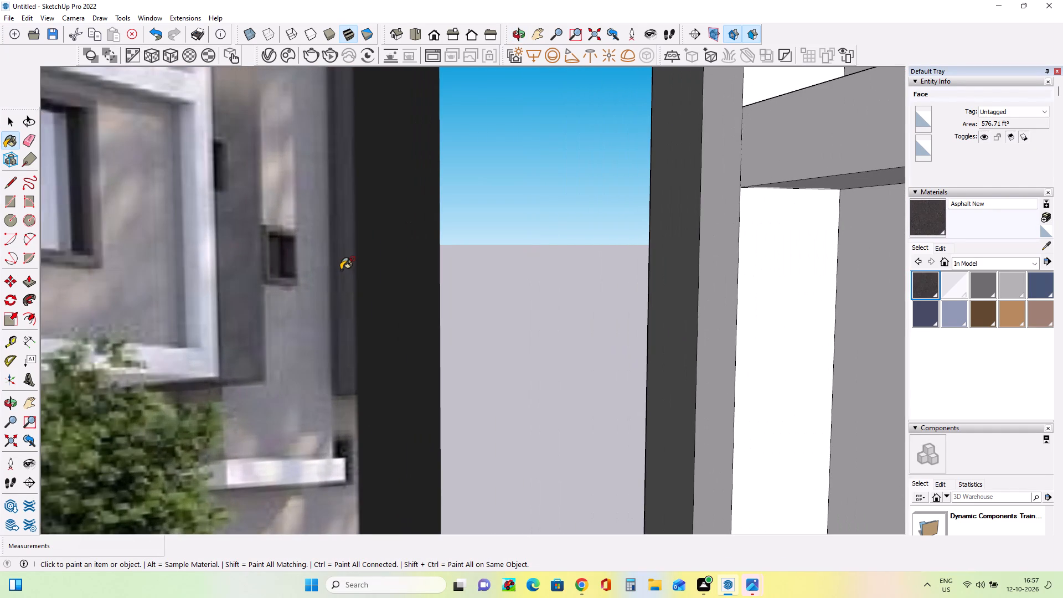
scroll(342, 269, down, 14)
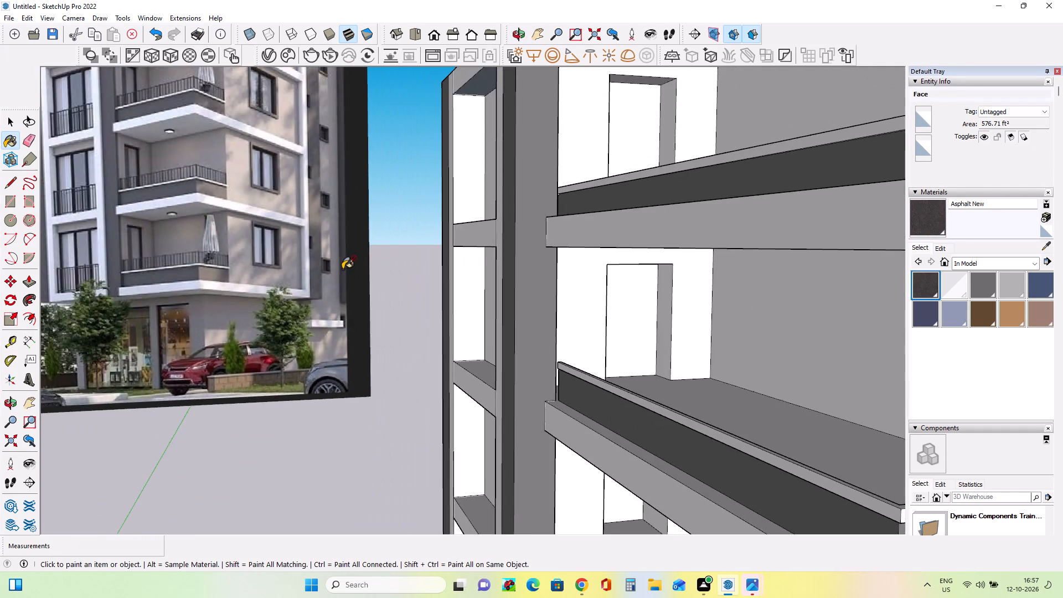
scroll(344, 269, down, 7)
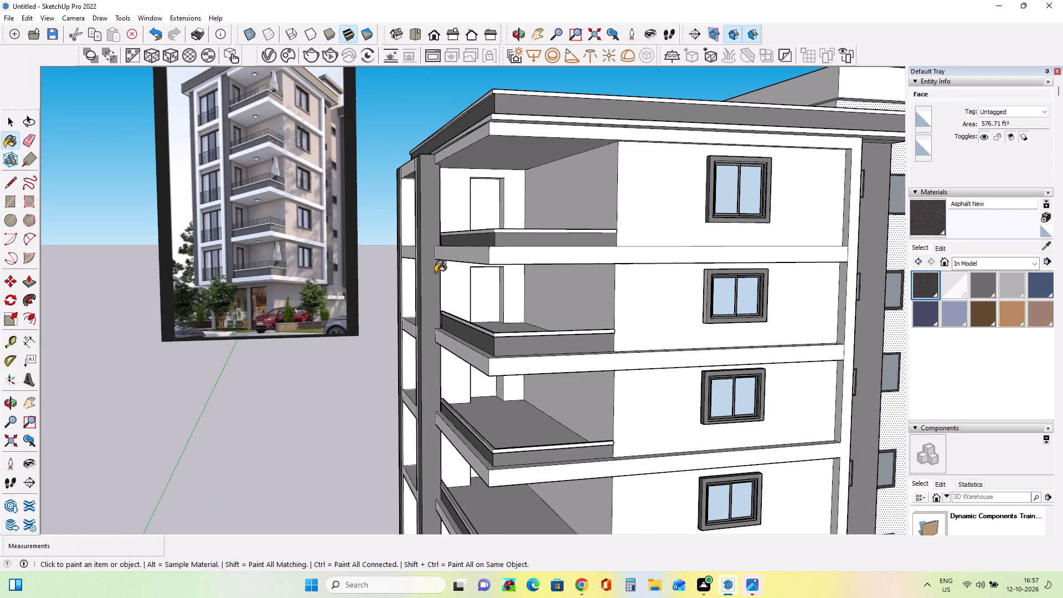
middle_drag(440, 273, 386, 237)
scroll(388, 240, down, 10)
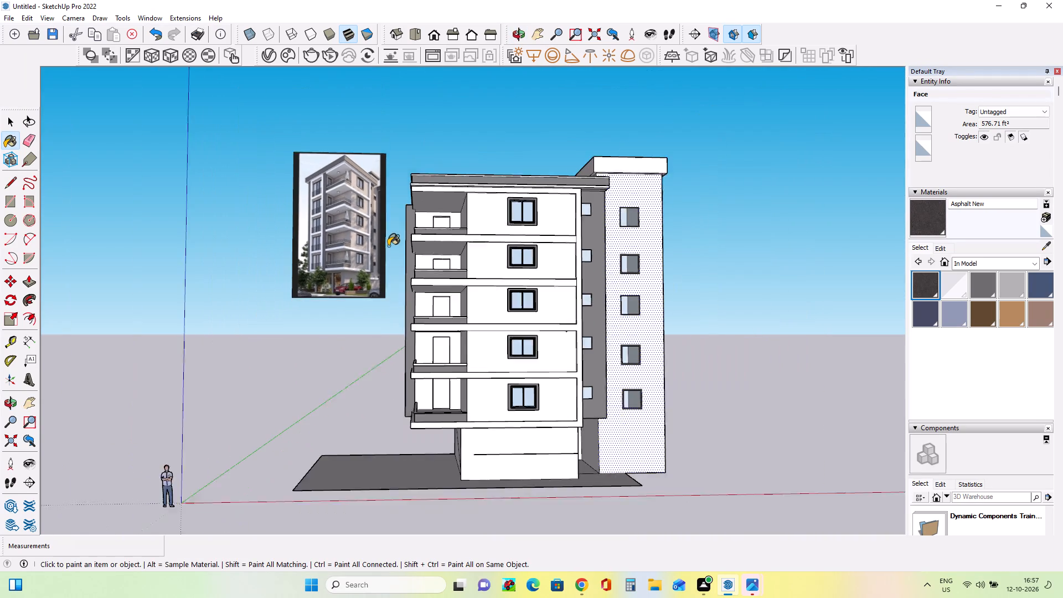
scroll(388, 246, down, 2)
Copy the two-pane window component from the facade's lowest floor onto the white tower's lowest square window, about 22' 4 11/16" away.
scroll(638, 312, up, 4)
scroll(562, 319, up, 8)
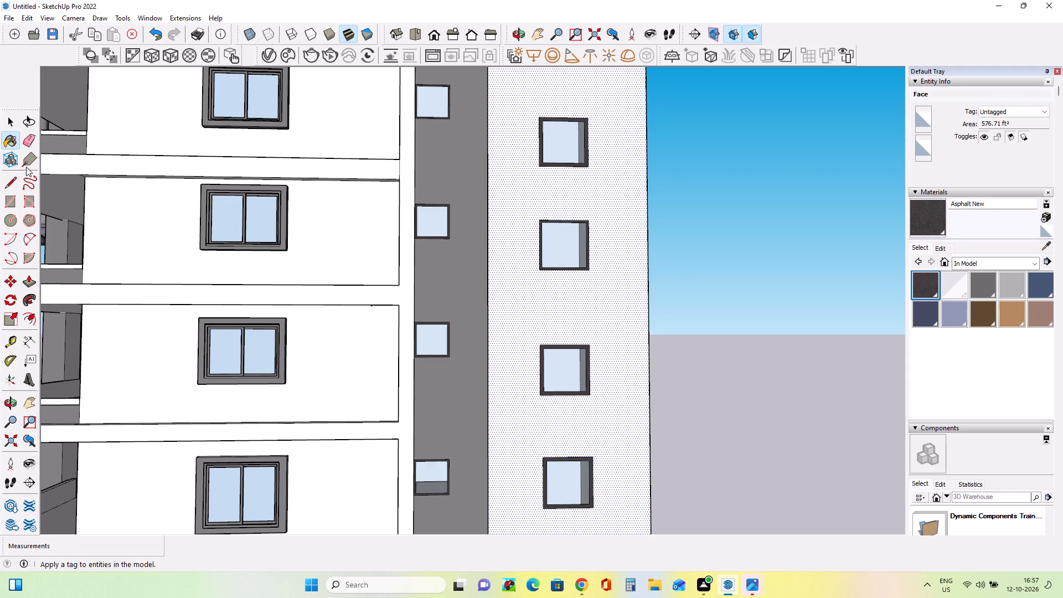
click(6, 123)
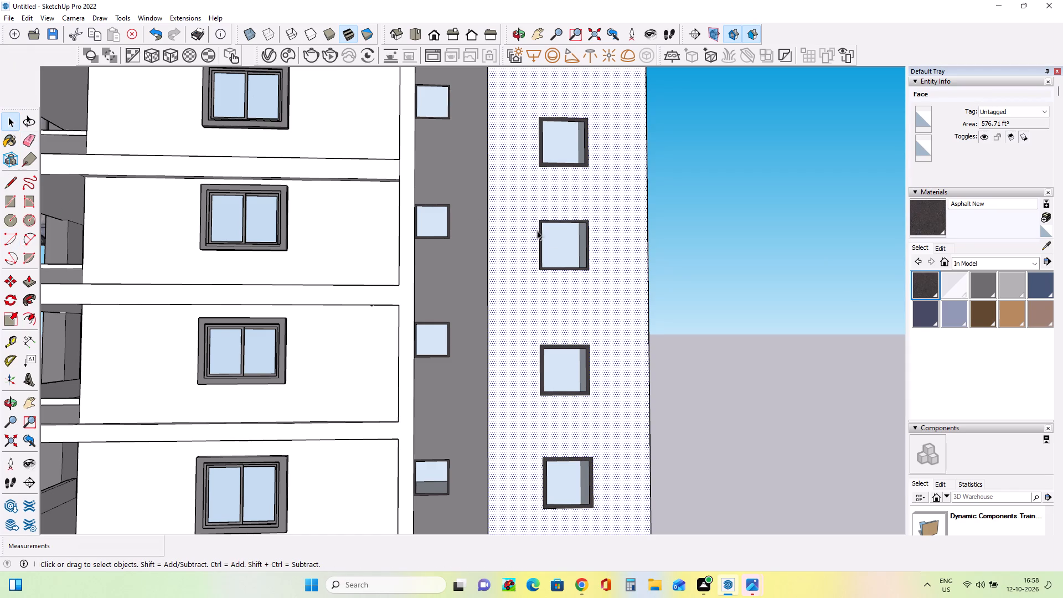
click(250, 486)
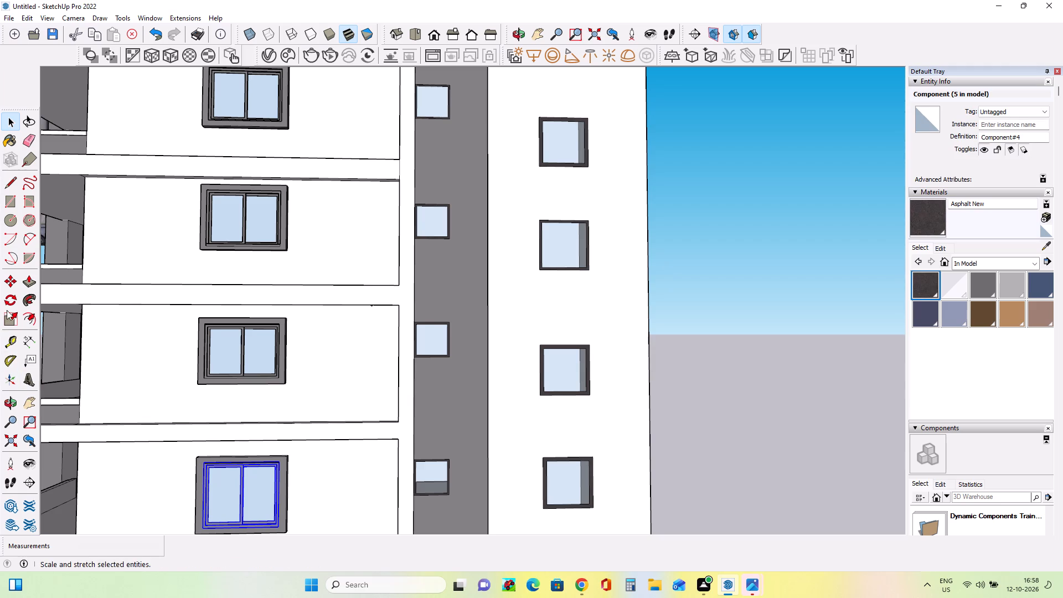
click(11, 284)
click(208, 524)
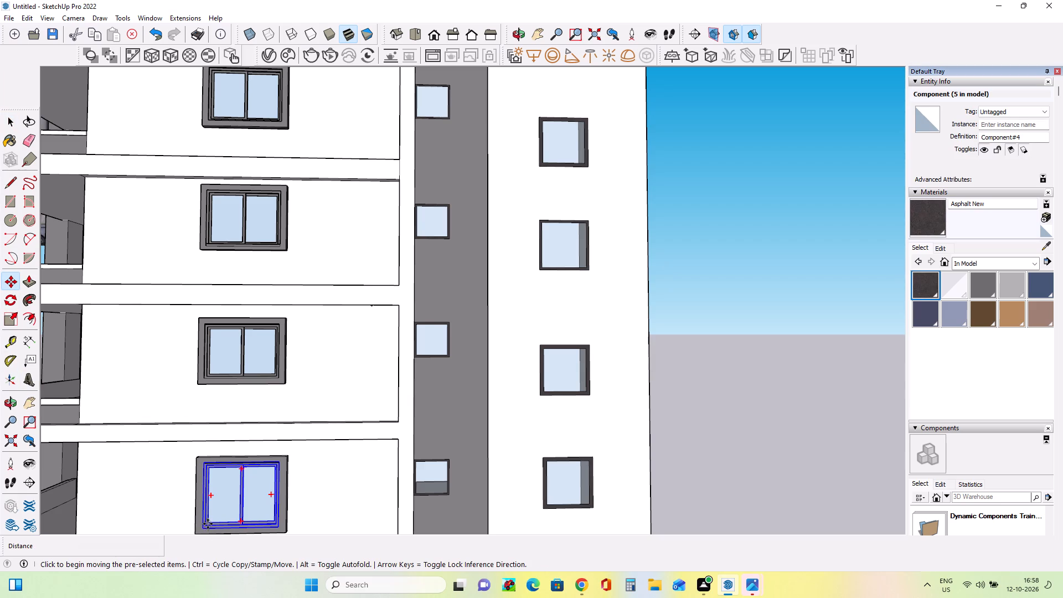
click(546, 503)
Scale the copied window component on the tower's lowest square window down uniformly to about 0.77.
middle_drag(607, 489, 595, 495)
scroll(590, 506, up, 12)
scroll(431, 507, up, 5)
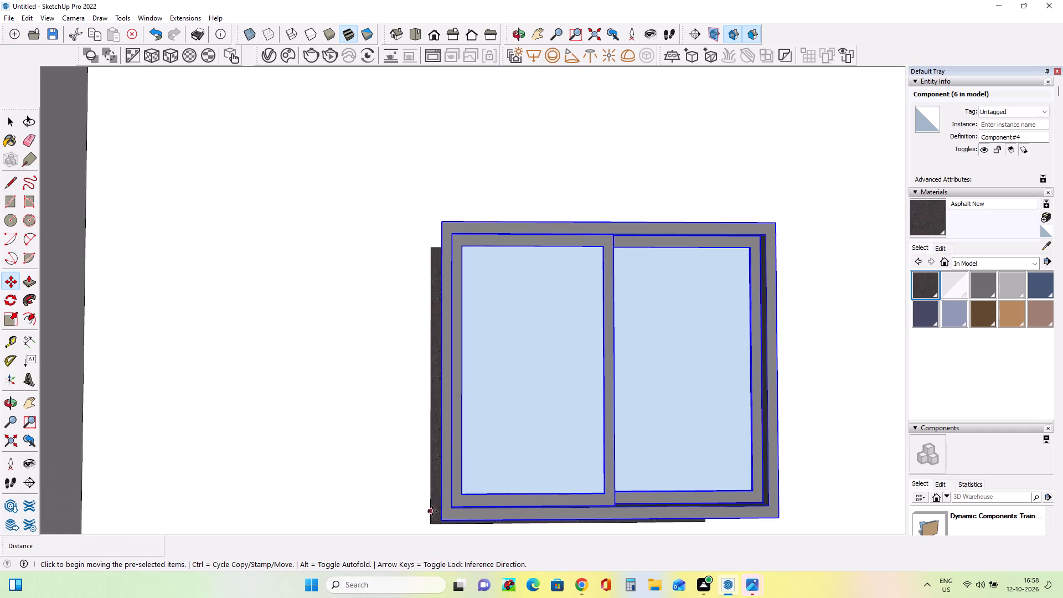
middle_drag(459, 507, 700, 445)
middle_drag(635, 458, 324, 459)
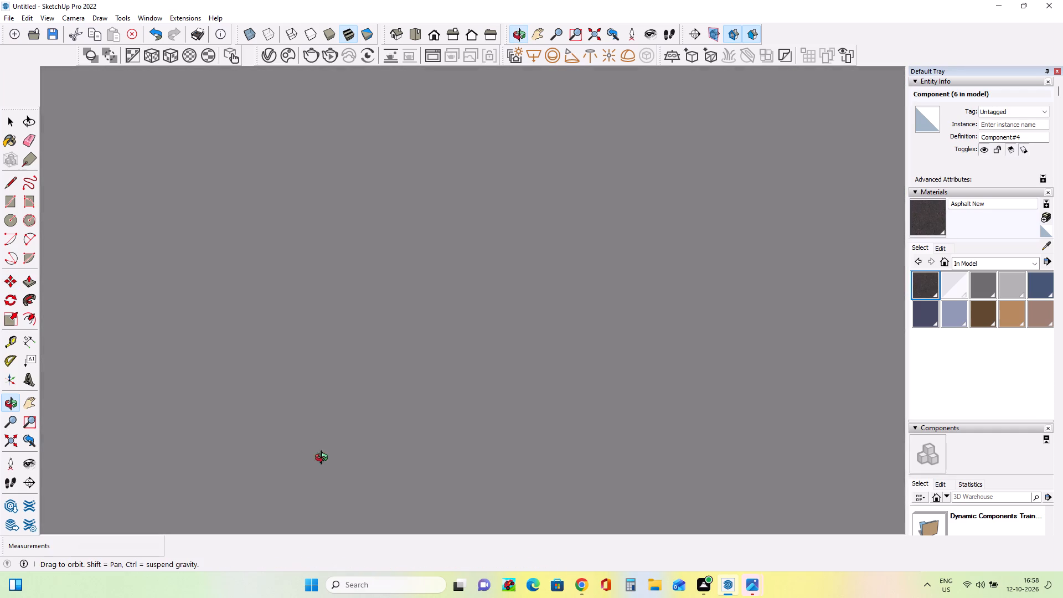
middle_drag(324, 459, 177, 465)
scroll(225, 427, down, 15)
scroll(198, 338, down, 5)
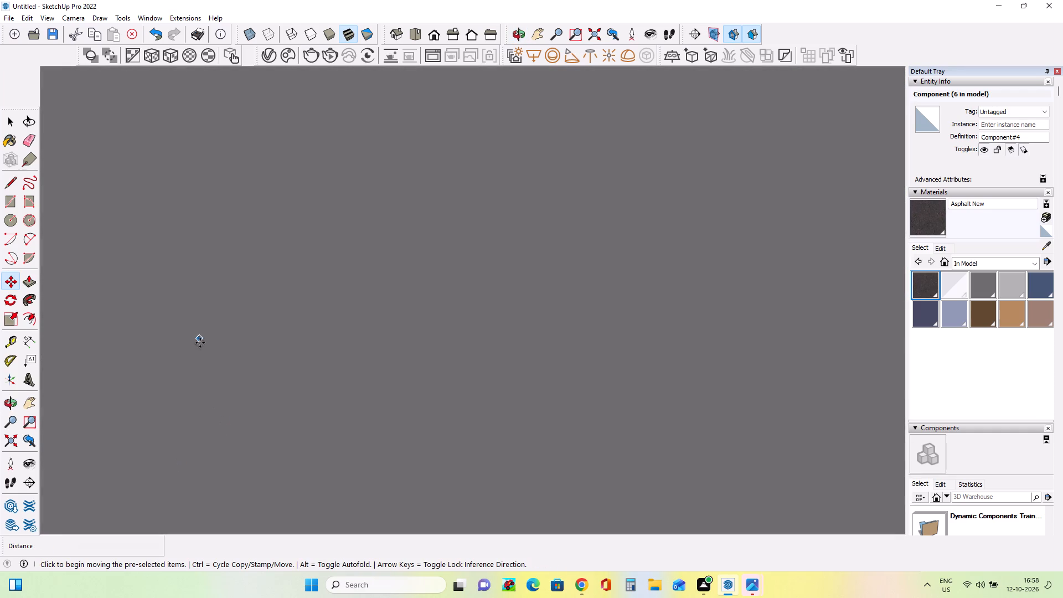
scroll(202, 350, down, 19)
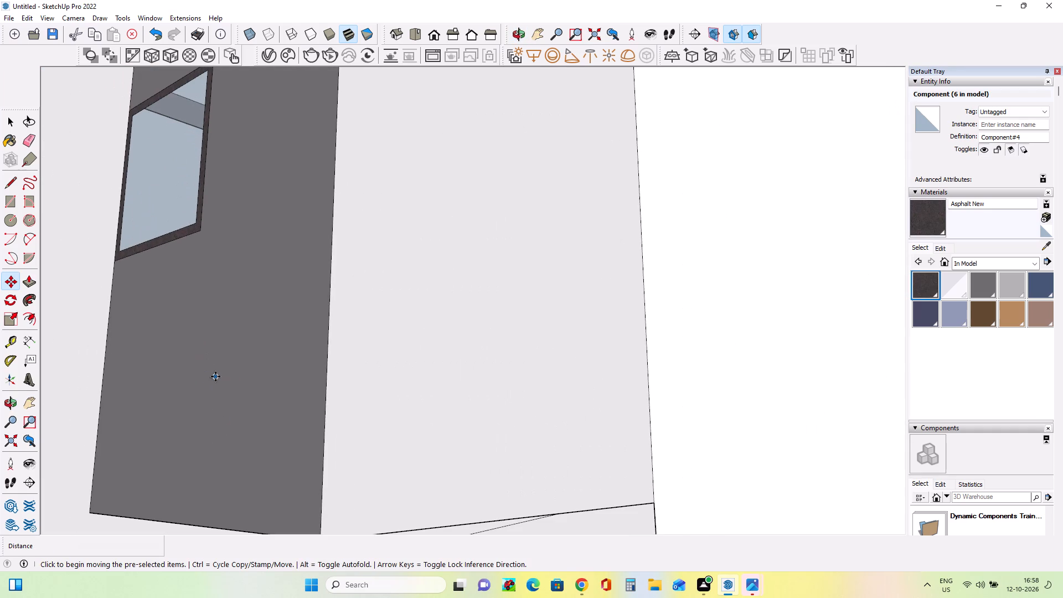
scroll(343, 298, down, 7)
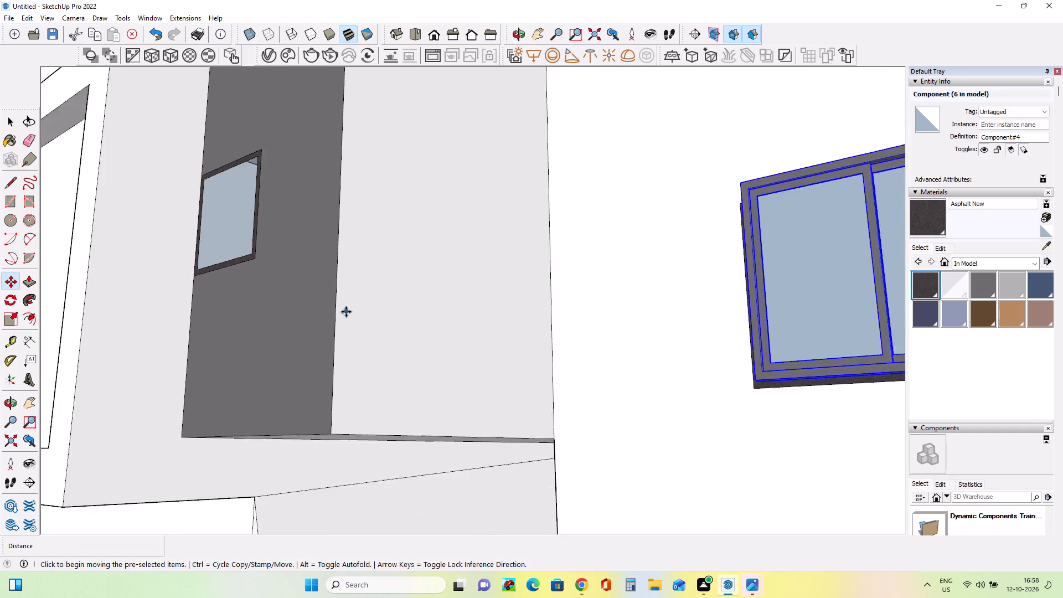
scroll(346, 312, down, 10)
middle_drag(527, 351, 458, 359)
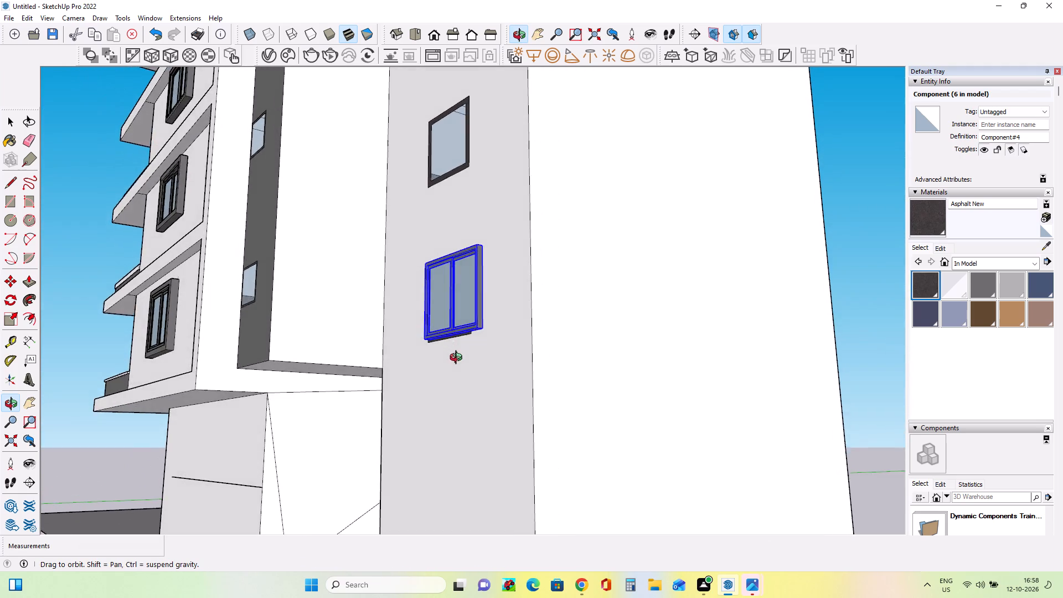
middle_drag(458, 359, 464, 373)
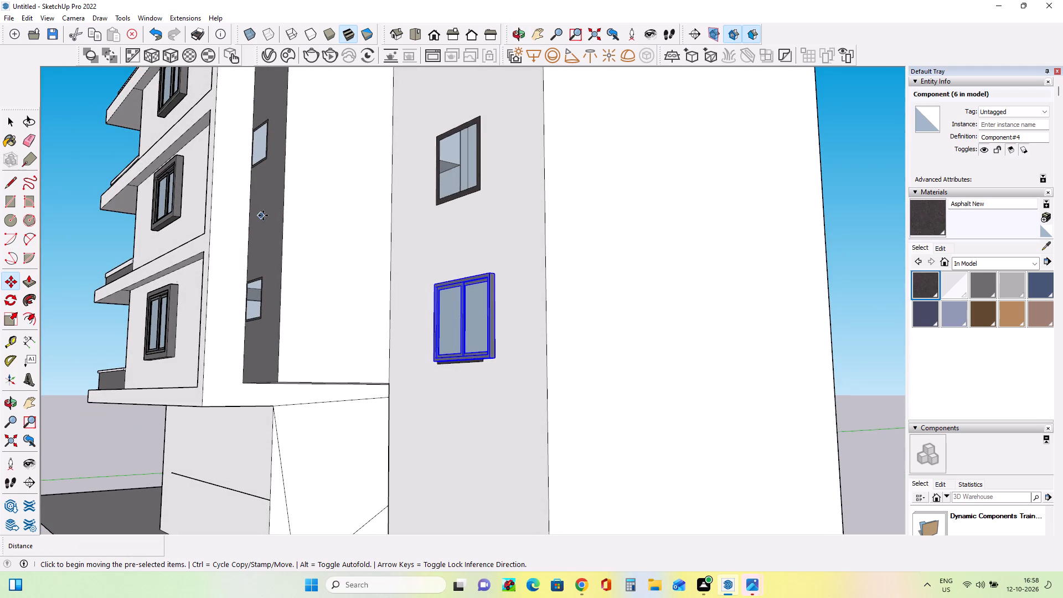
middle_drag(263, 218, 253, 251)
scroll(383, 401, up, 6)
middle_drag(475, 430, 493, 380)
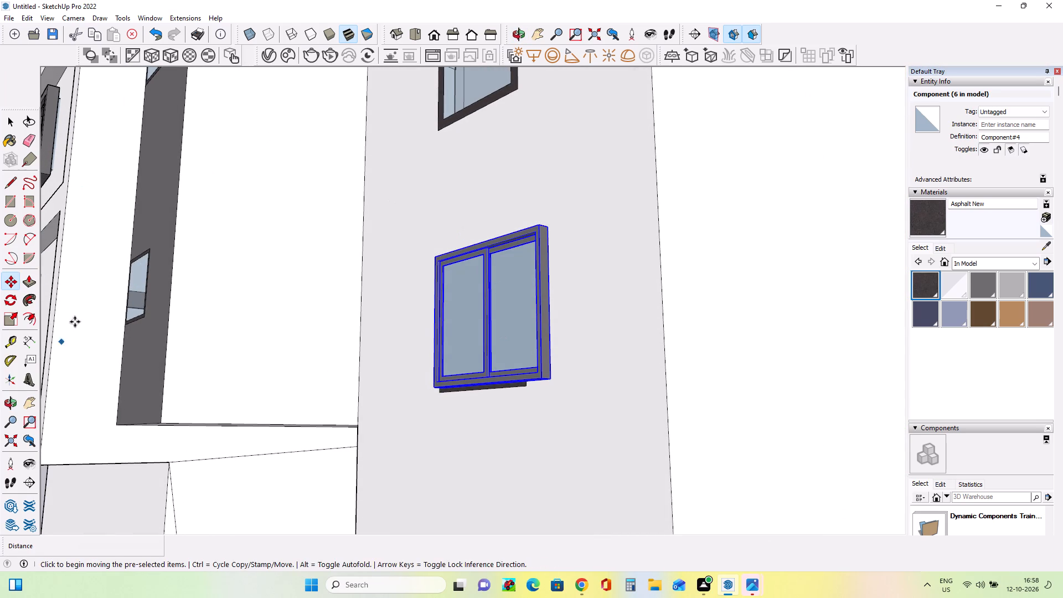
click(10, 318)
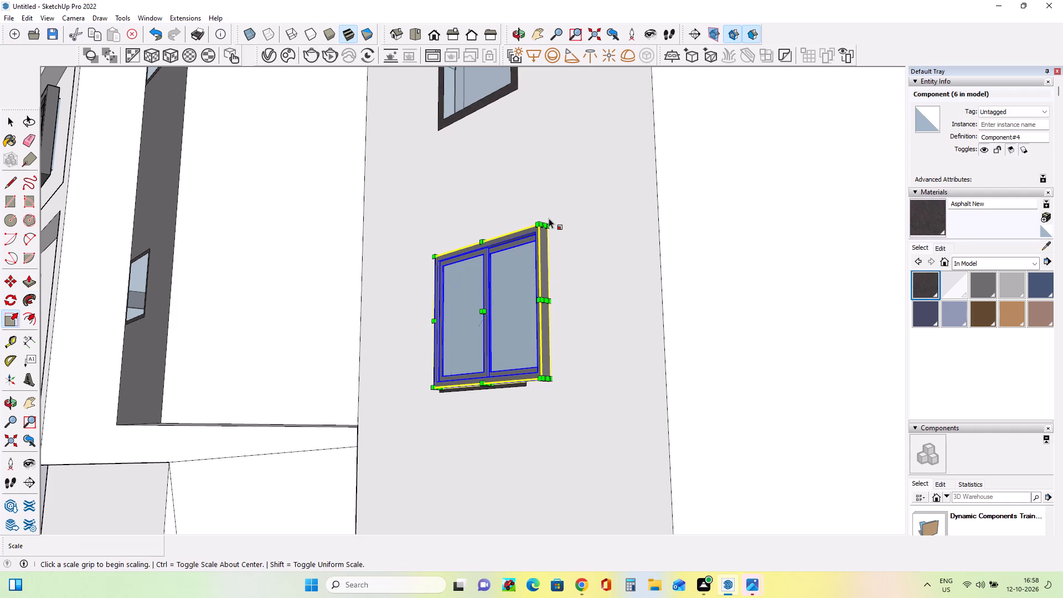
click(541, 221)
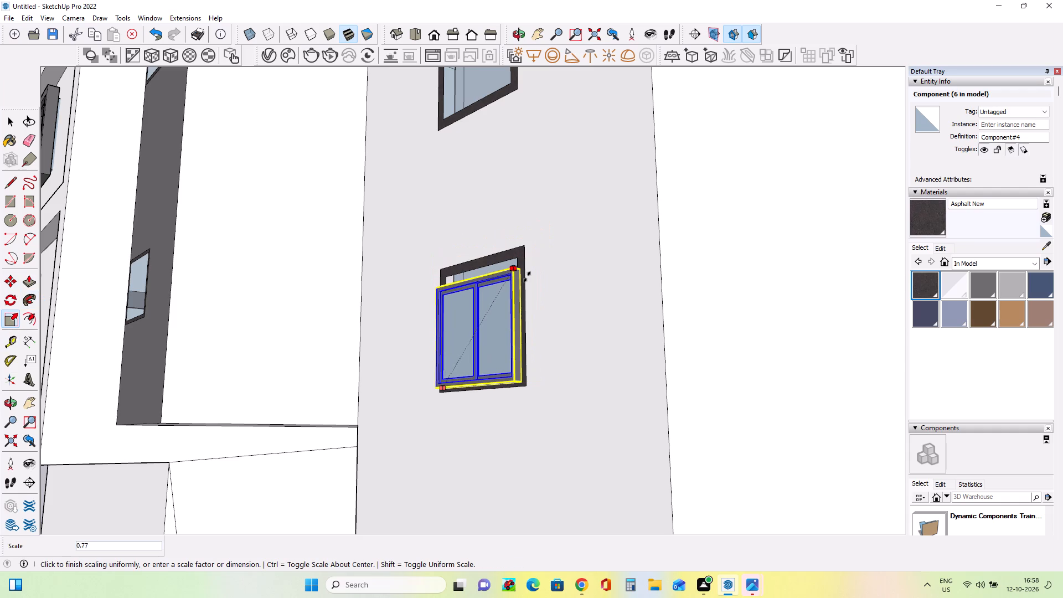
click(527, 277)
Push the glass face inside the lowest tower window's dark frame inward by 2 3/4".
middle_drag(461, 342, 597, 365)
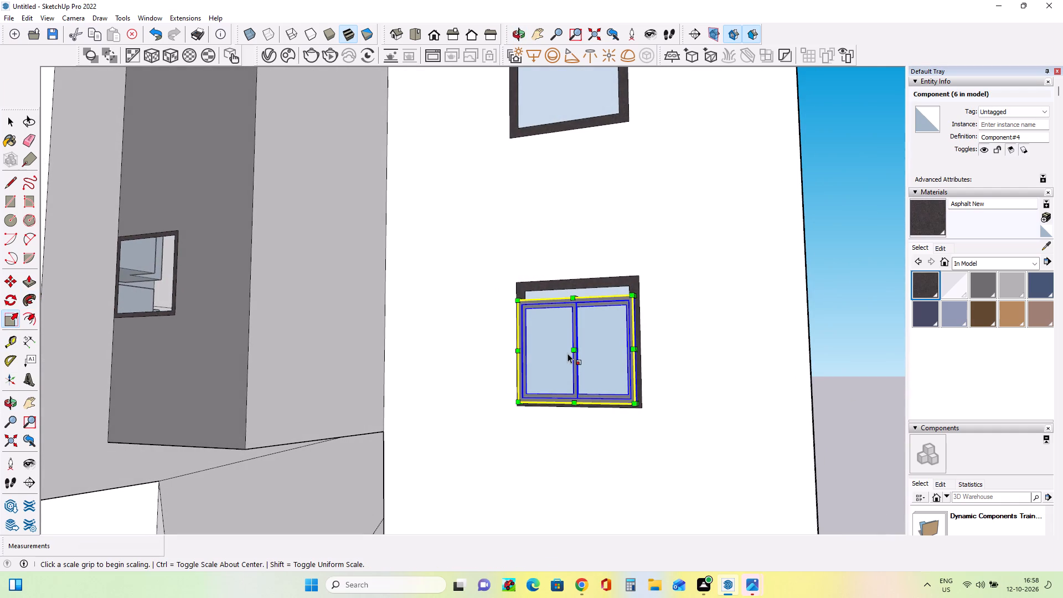
middle_drag(559, 354, 564, 373)
scroll(554, 344, up, 4)
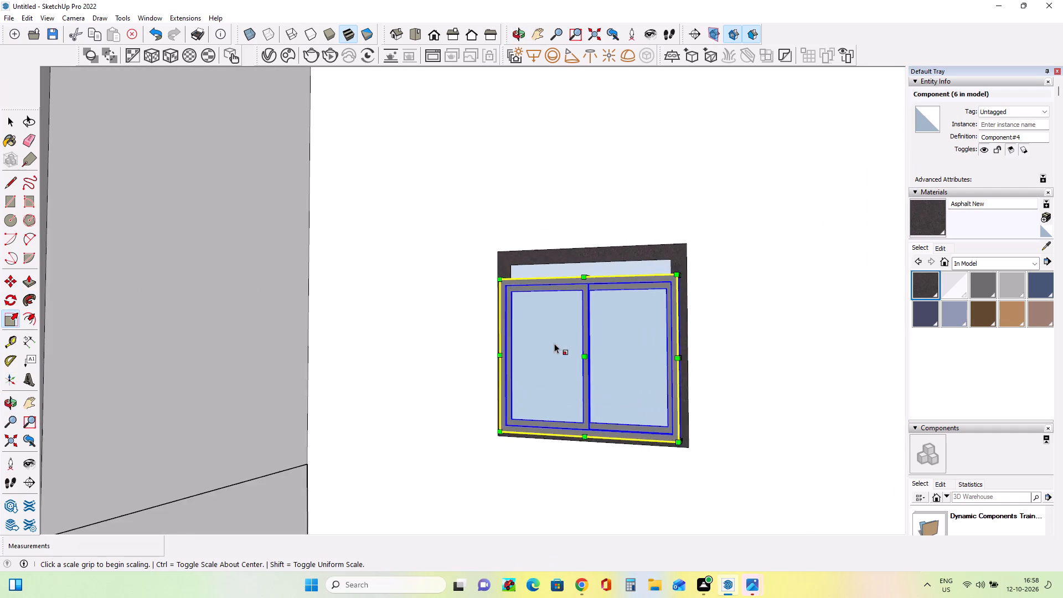
middle_drag(565, 352, 671, 344)
scroll(497, 376, up, 4)
middle_drag(496, 393, 529, 388)
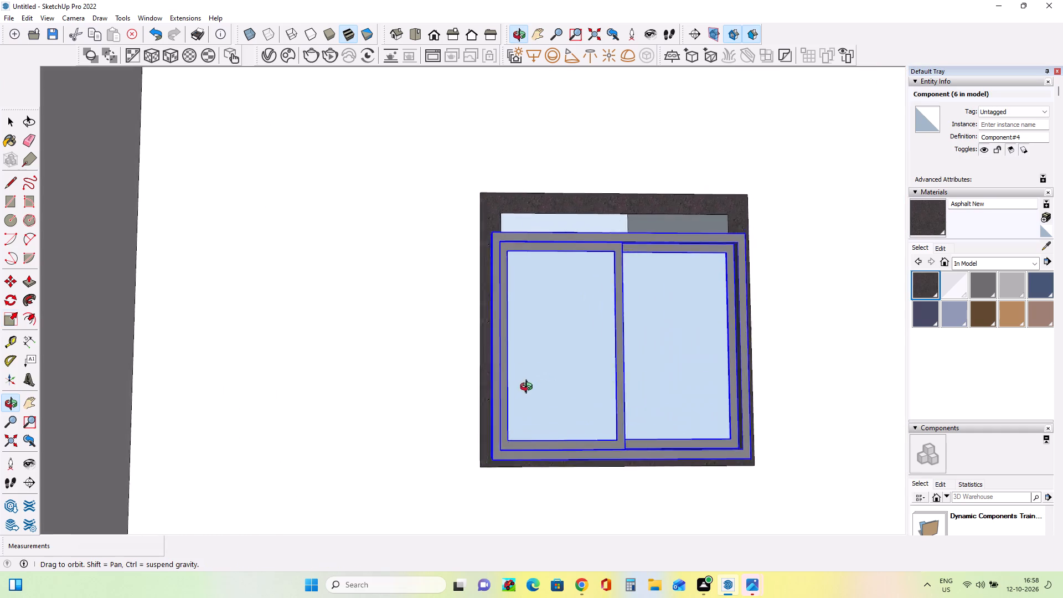
middle_drag(529, 388, 576, 341)
scroll(528, 251, up, 4)
middle_drag(495, 247, 508, 259)
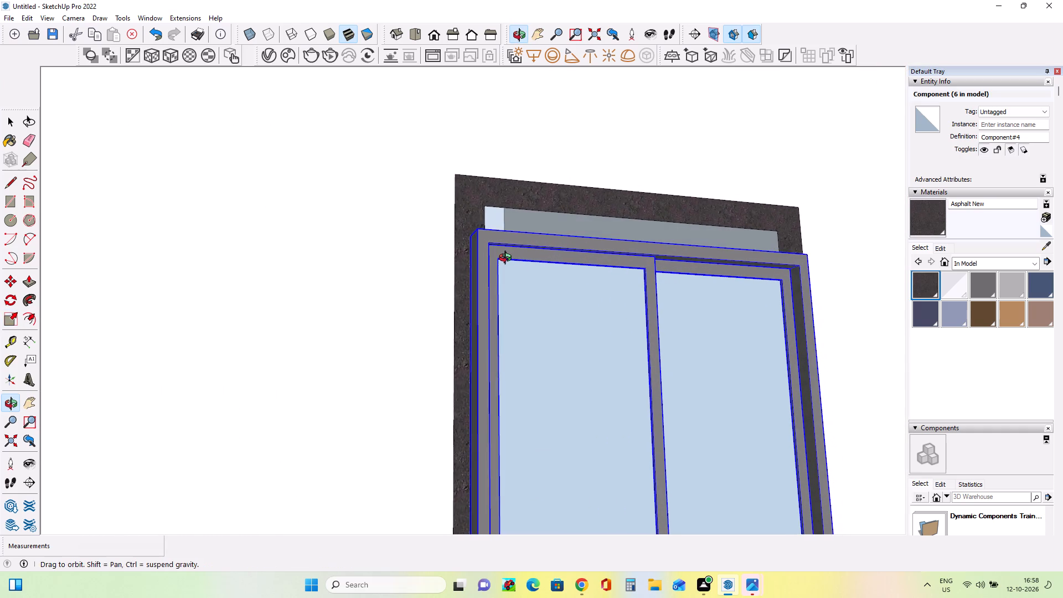
middle_drag(508, 259, 519, 261)
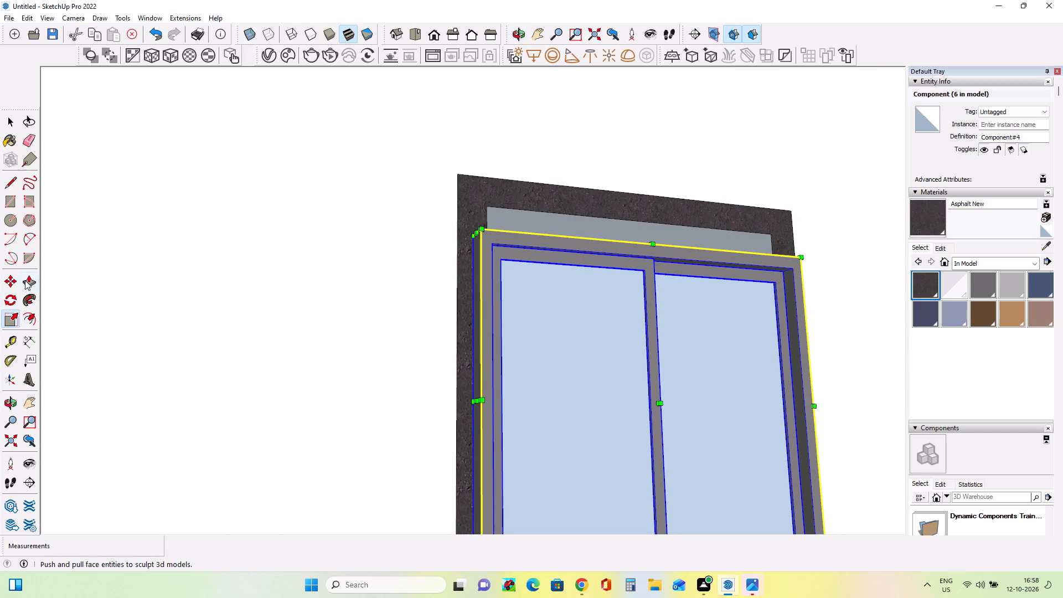
click(25, 280)
click(519, 219)
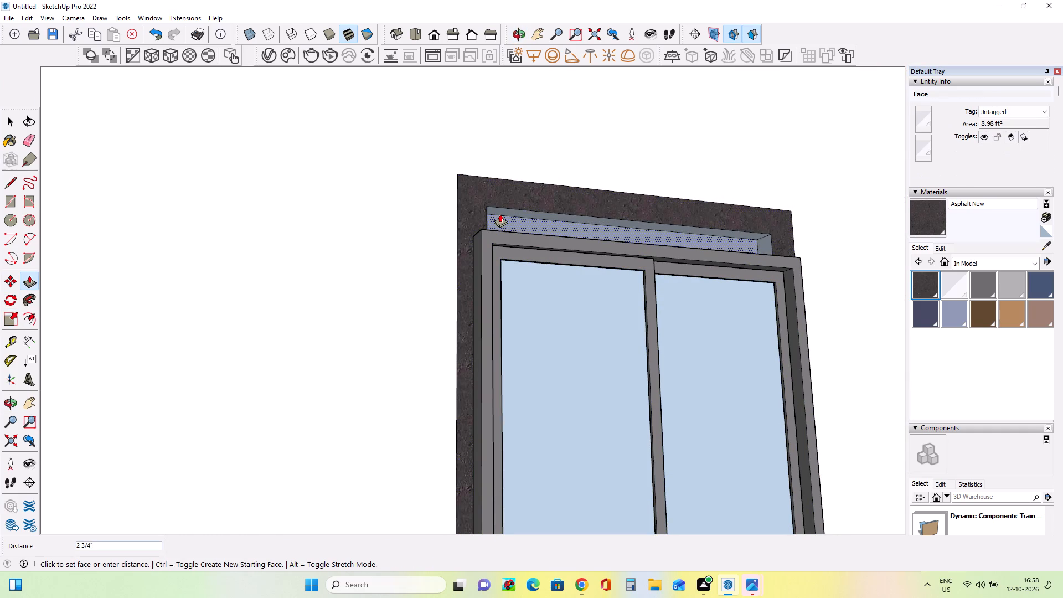
click(500, 214)
Move the scaled window component about 2 5/16" so its lower back corner meets the dark frame's inner lower corner.
middle_drag(560, 275, 564, 261)
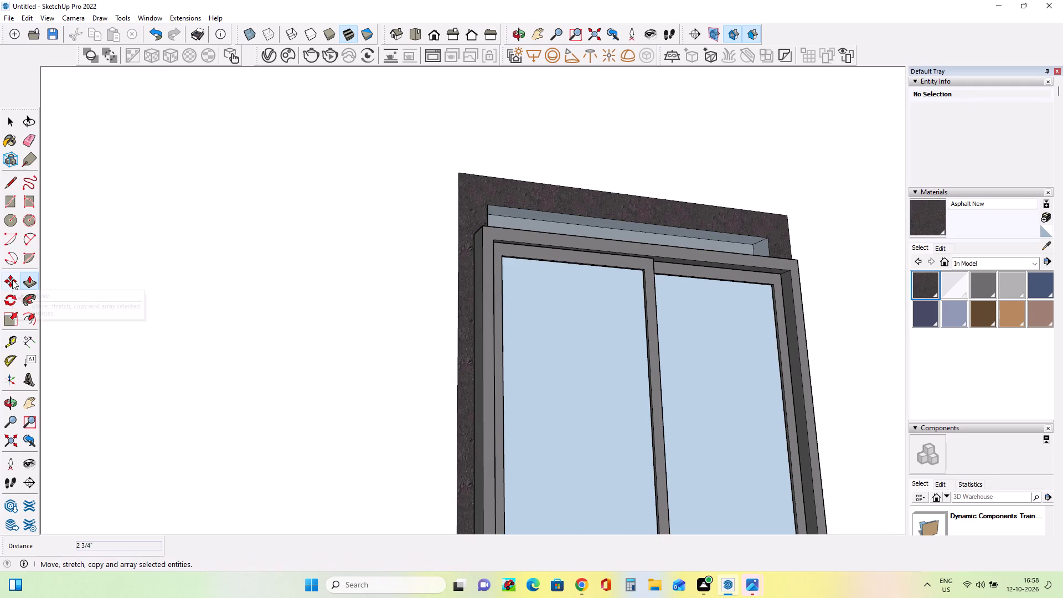
click(12, 280)
middle_drag(432, 416, 453, 324)
scroll(453, 324, down, 4)
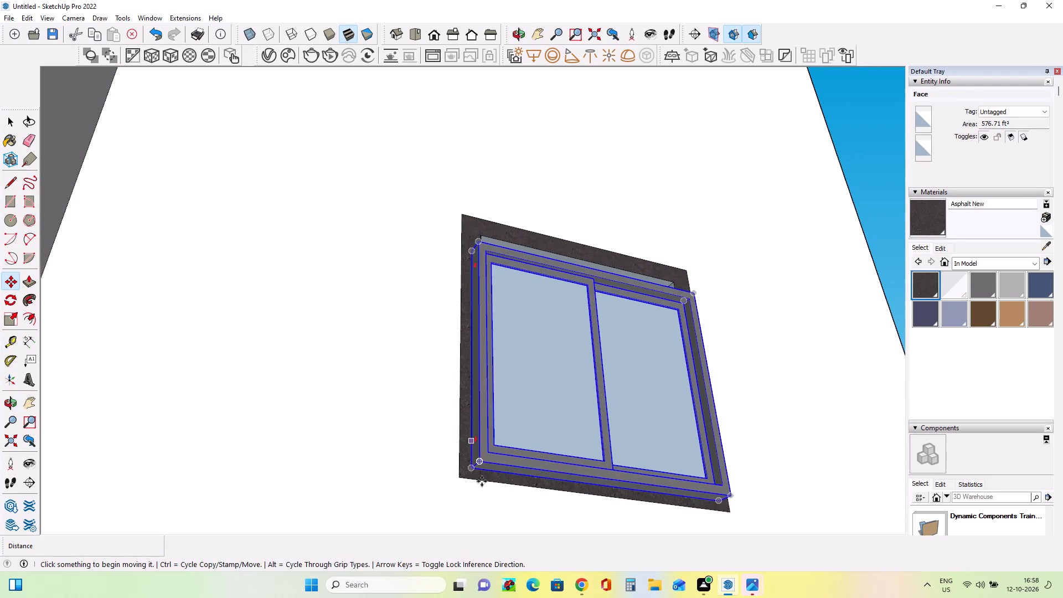
click(477, 471)
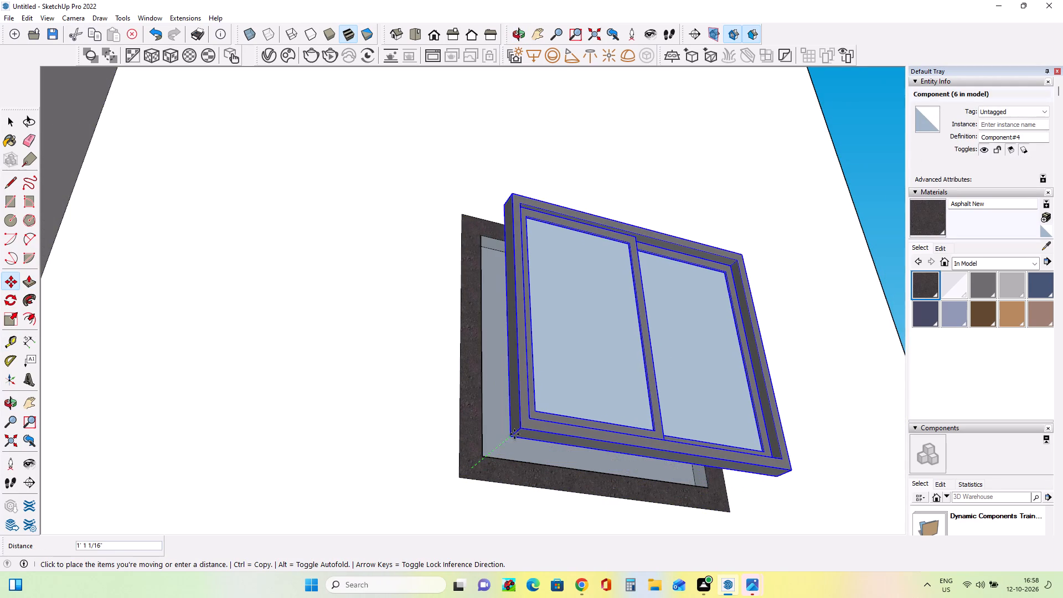
middle_drag(514, 434, 463, 481)
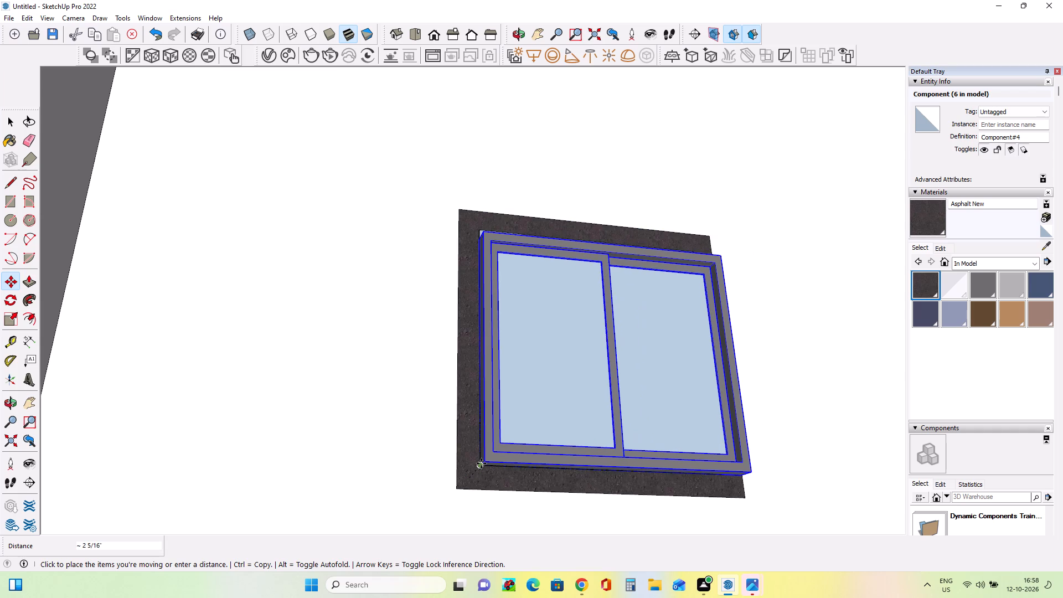
click(481, 463)
middle_drag(528, 459, 463, 481)
scroll(473, 477, up, 6)
scroll(473, 477, down, 1)
scroll(473, 477, up, 2)
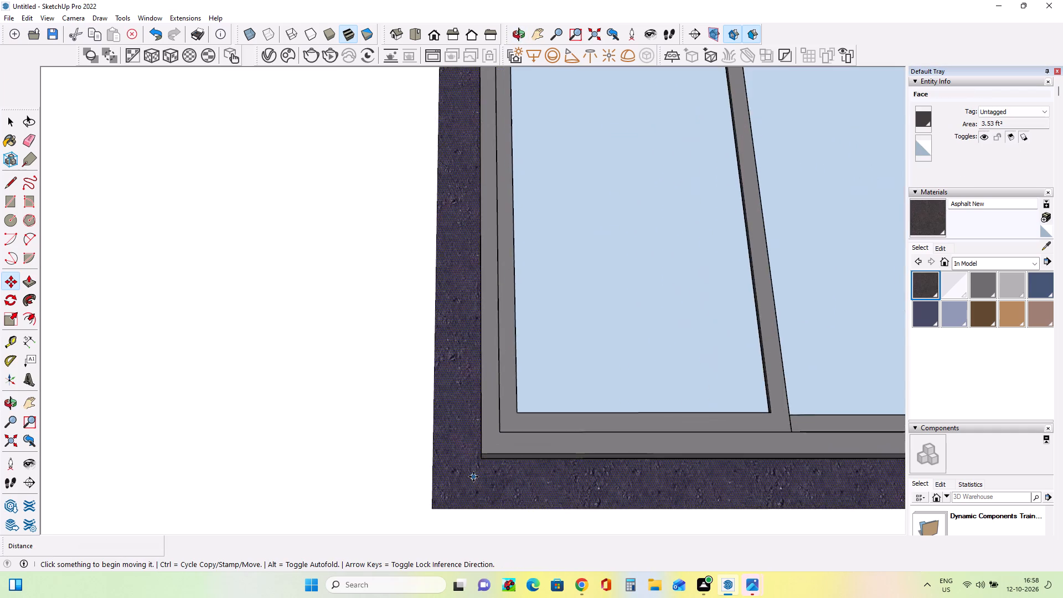
scroll(473, 477, up, 4)
click(483, 446)
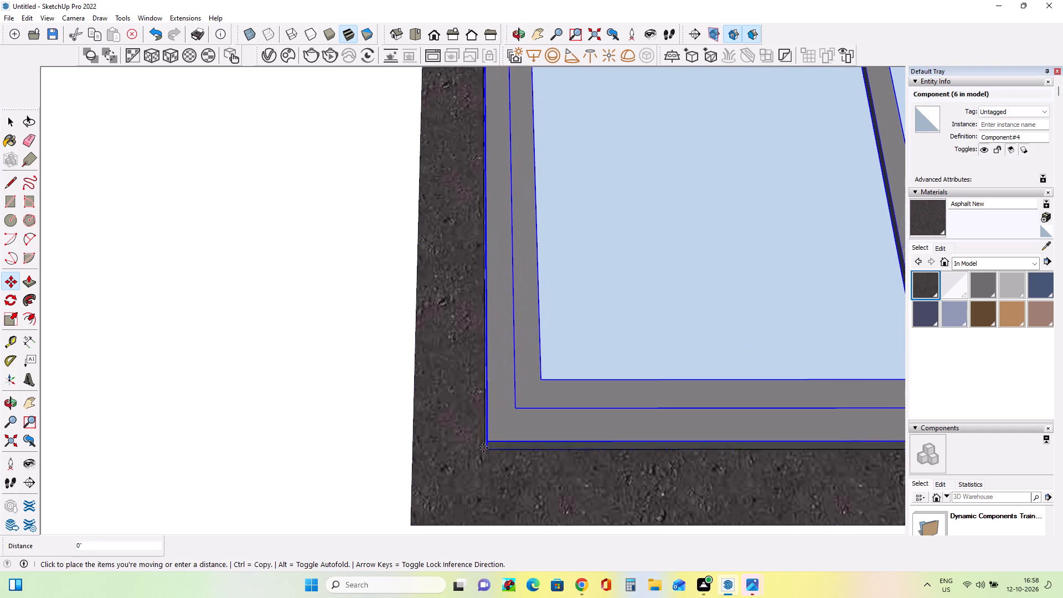
click(483, 448)
Fine-adjust the window component's position against the inner lower corner of the dark frame.
middle_drag(480, 460, 581, 445)
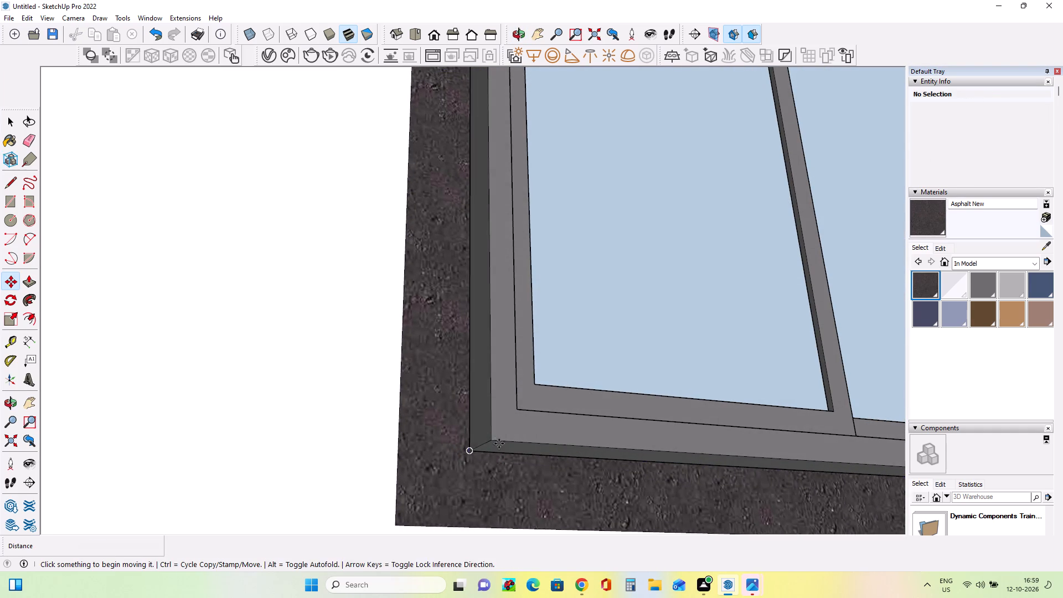
click(494, 441)
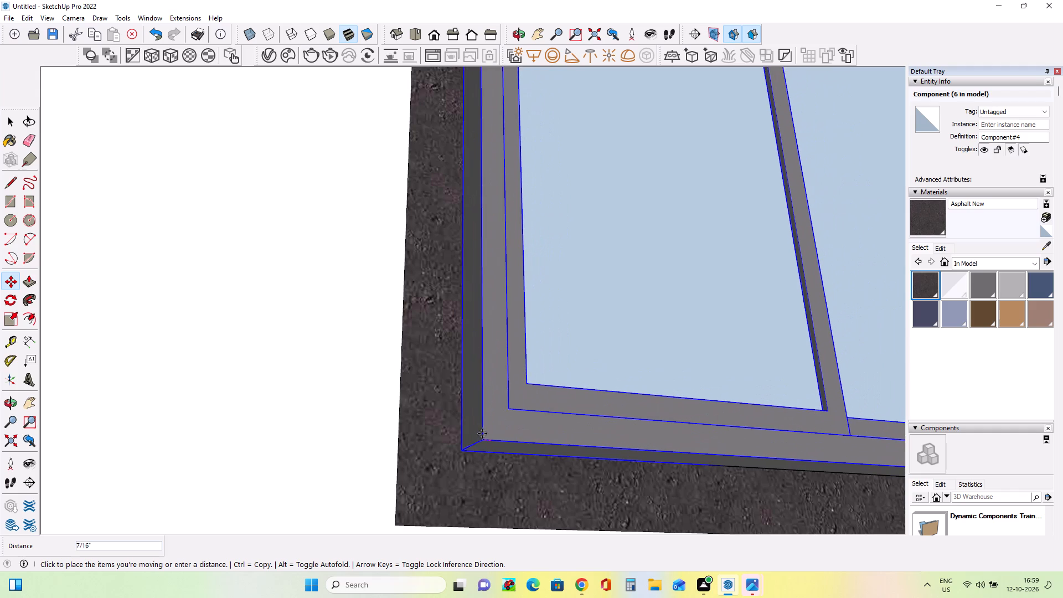
middle_drag(502, 420, 450, 471)
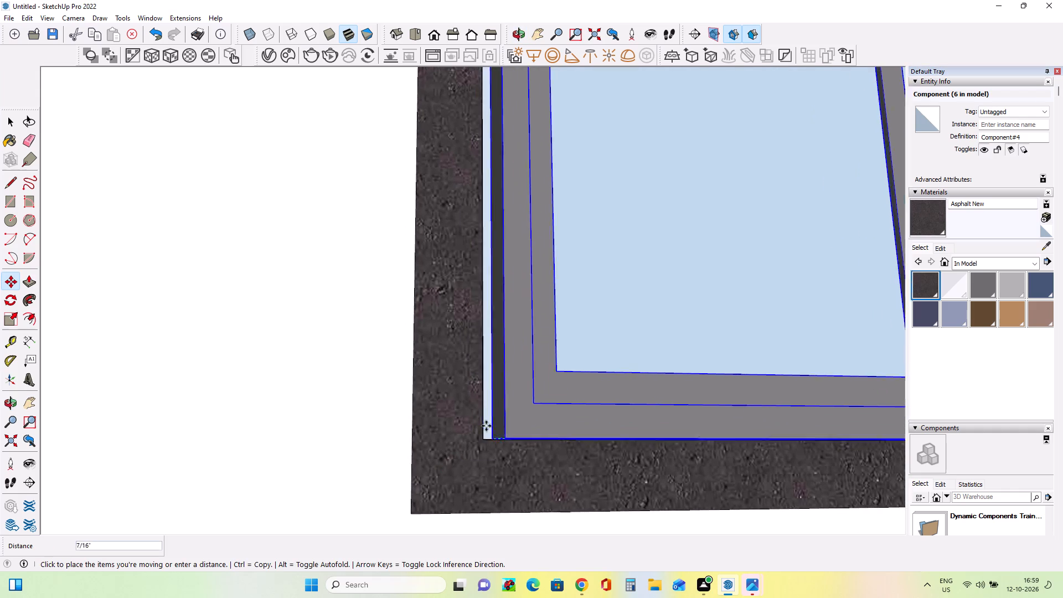
click(491, 434)
Move the window component about 1 5/8" to align its upper corner with the dark frame's inner upper corner.
scroll(466, 398, down, 4)
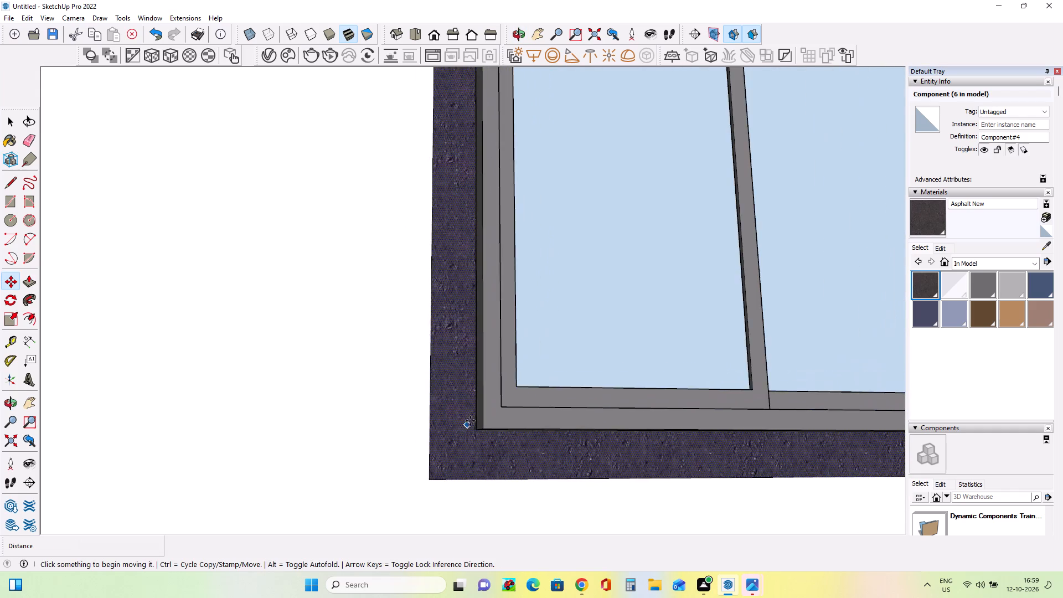
scroll(472, 419, down, 4)
middle_drag(512, 378, 523, 532)
scroll(520, 527, down, 3)
scroll(468, 178, up, 8)
click(500, 172)
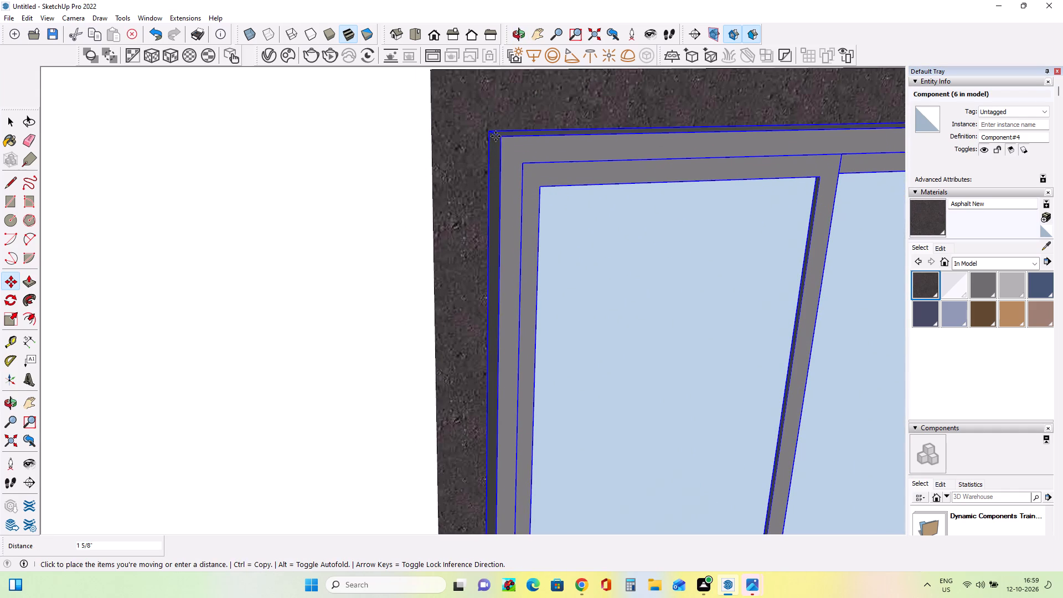
click(496, 136)
Scale the window component slightly smaller in width and height from its upper corner to fit the dark frame opening.
middle_drag(486, 213, 596, 231)
scroll(417, 253, down, 4)
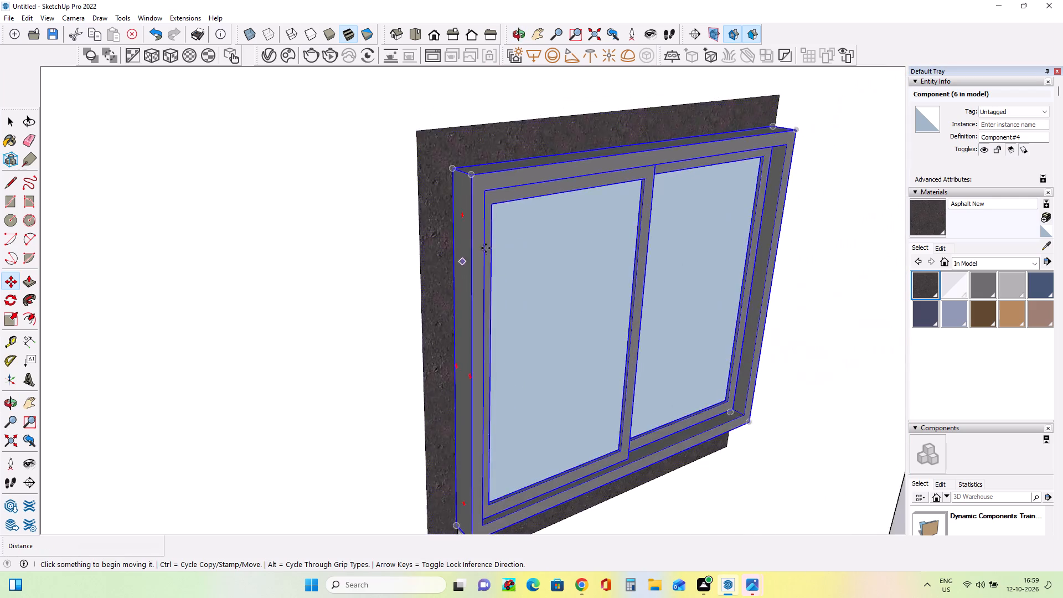
scroll(486, 245, down, 4)
scroll(546, 250, down, 4)
middle_drag(558, 280, 467, 296)
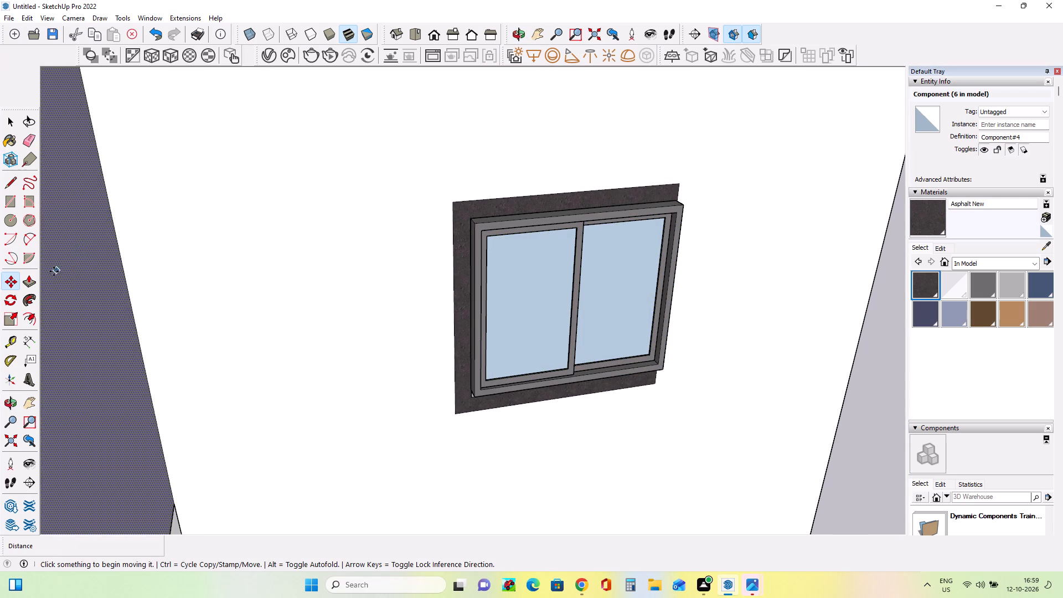
click(11, 319)
middle_drag(692, 219, 584, 249)
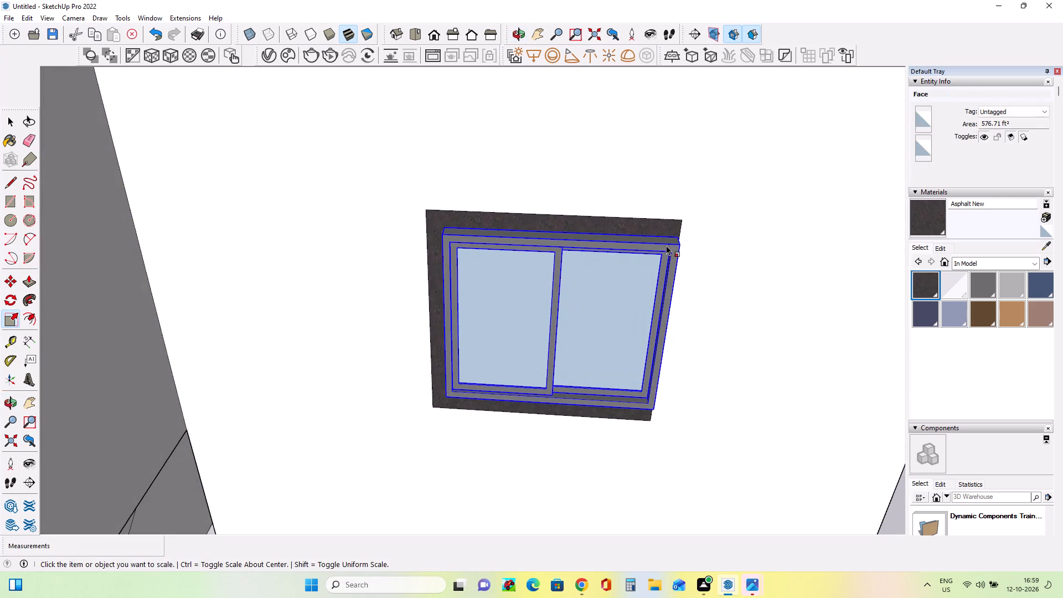
click(677, 239)
click(679, 238)
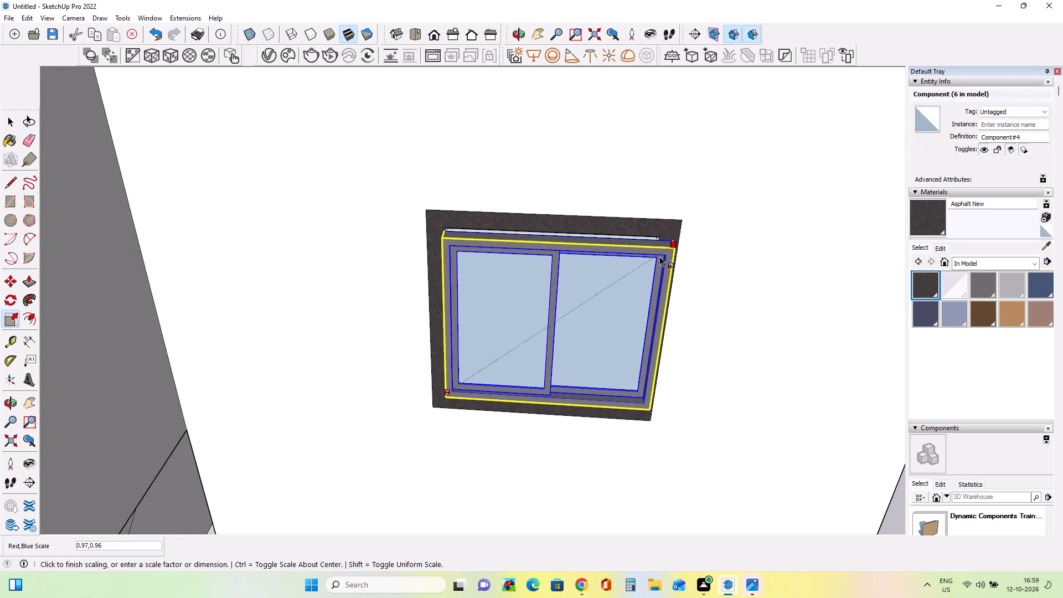
click(649, 251)
Stretch the window component's width along the red axis to about 1.03 toward the dark frame's inner side edge.
middle_drag(679, 315, 497, 203)
scroll(613, 314, up, 7)
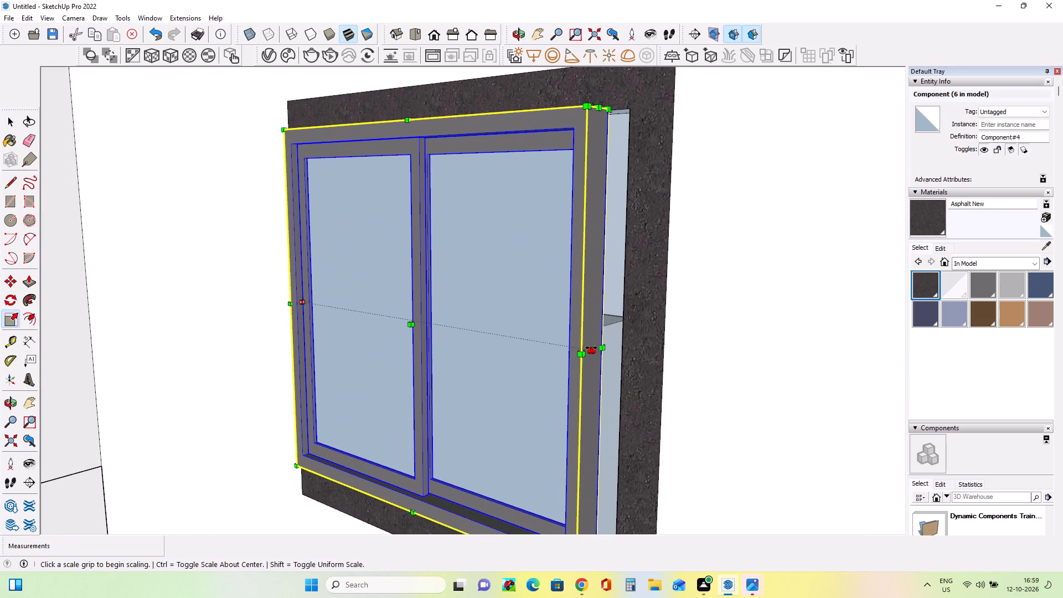
click(591, 348)
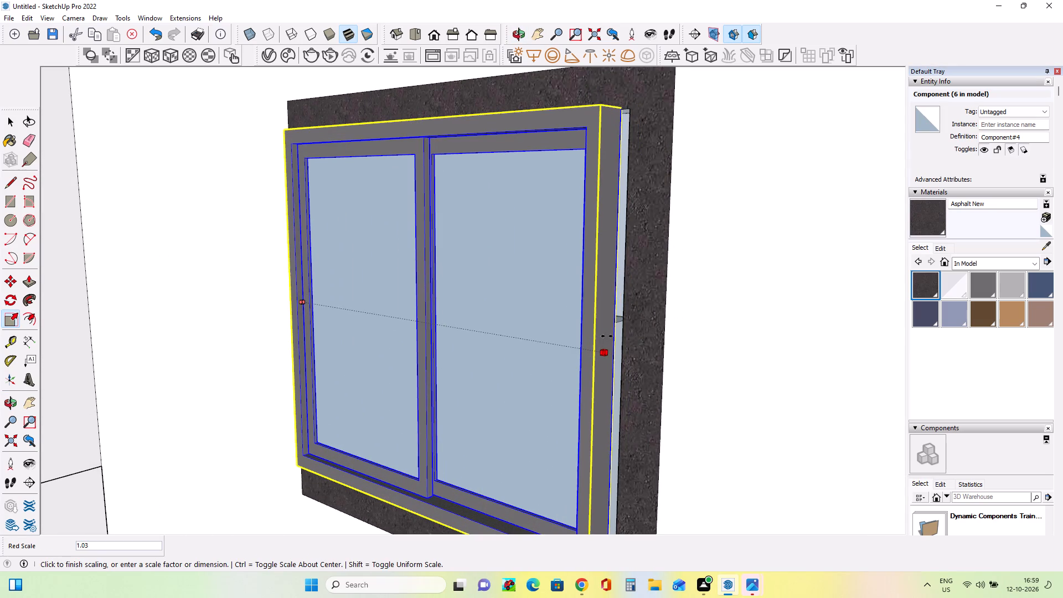
click(607, 336)
Move the window component about 3 5/16" so its front upper corner meets the dark frame's inner upper corner.
middle_drag(636, 316, 569, 366)
scroll(546, 210, up, 1)
middle_drag(546, 213, 553, 243)
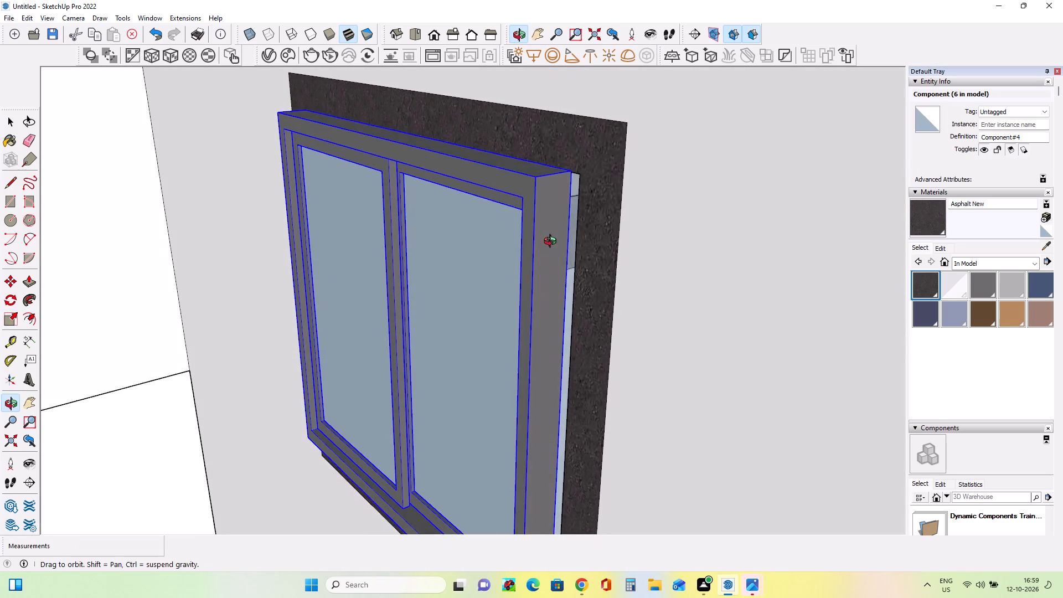
middle_drag(553, 243, 553, 244)
middle_drag(521, 248, 525, 262)
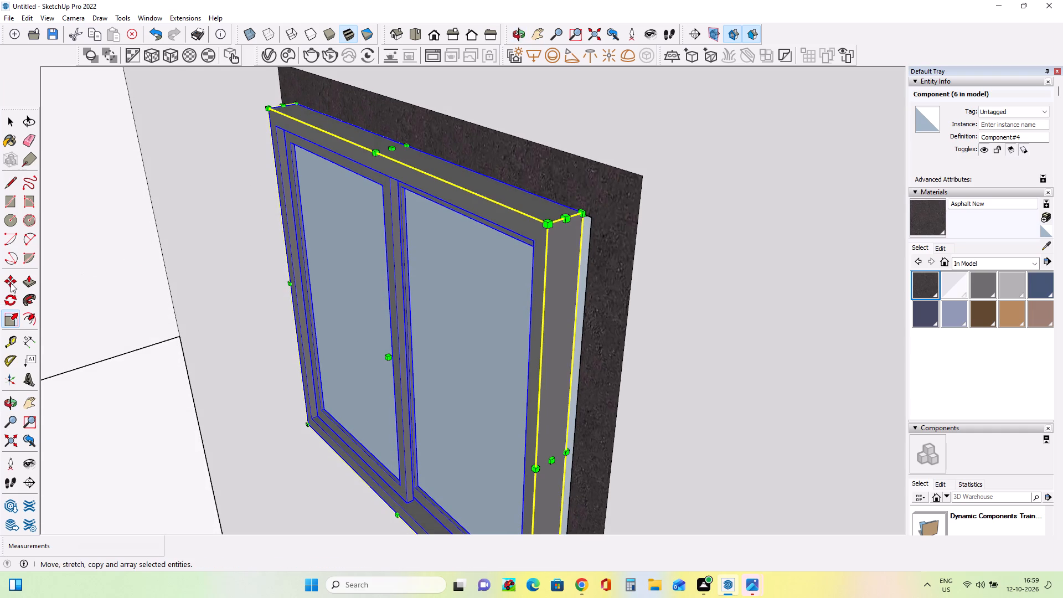
click(11, 283)
click(548, 230)
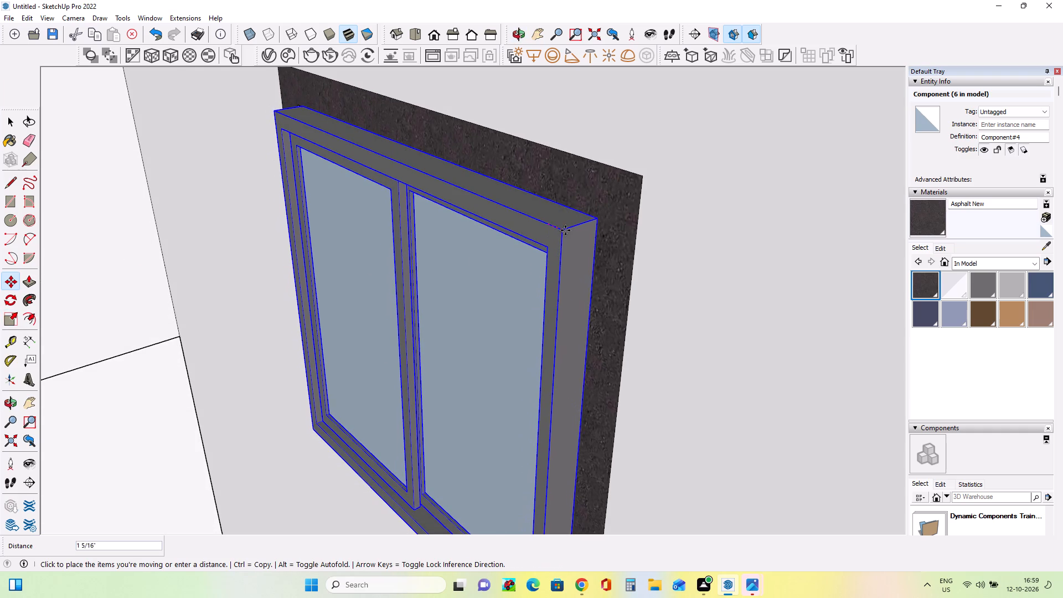
click(590, 213)
Stretch the window component's width to about 1.02 along the red axis to meet the dark frame's opposite inner side.
middle_drag(303, 328, 460, 249)
scroll(344, 298, up, 4)
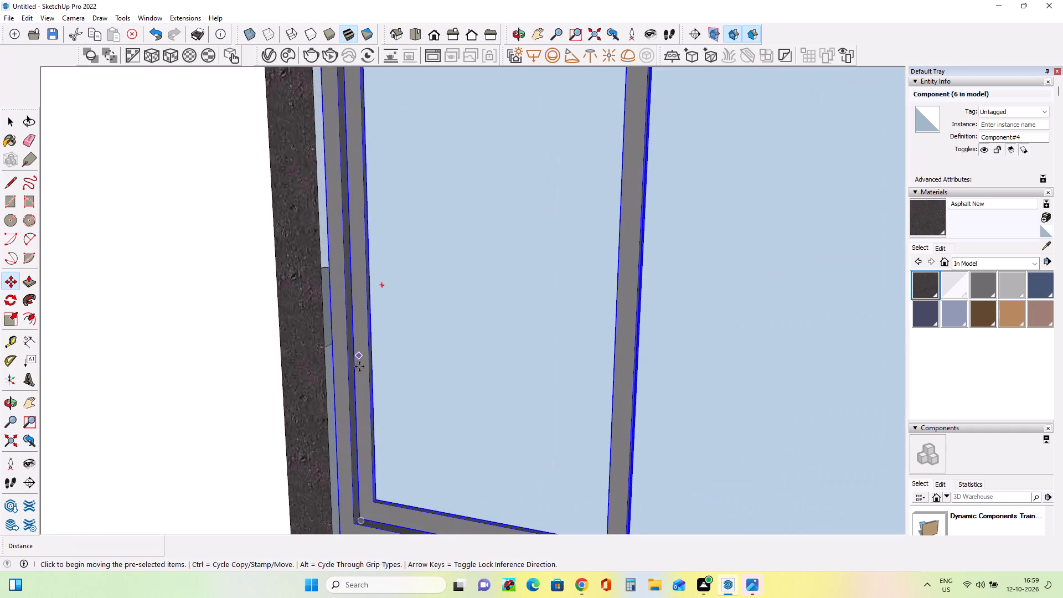
middle_drag(359, 367, 373, 384)
click(11, 315)
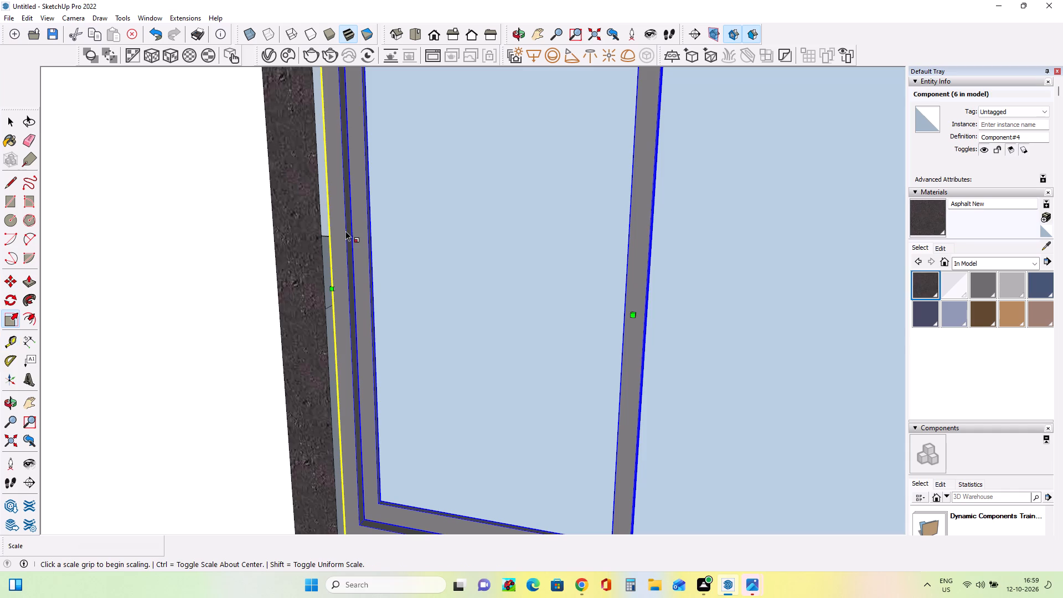
click(333, 287)
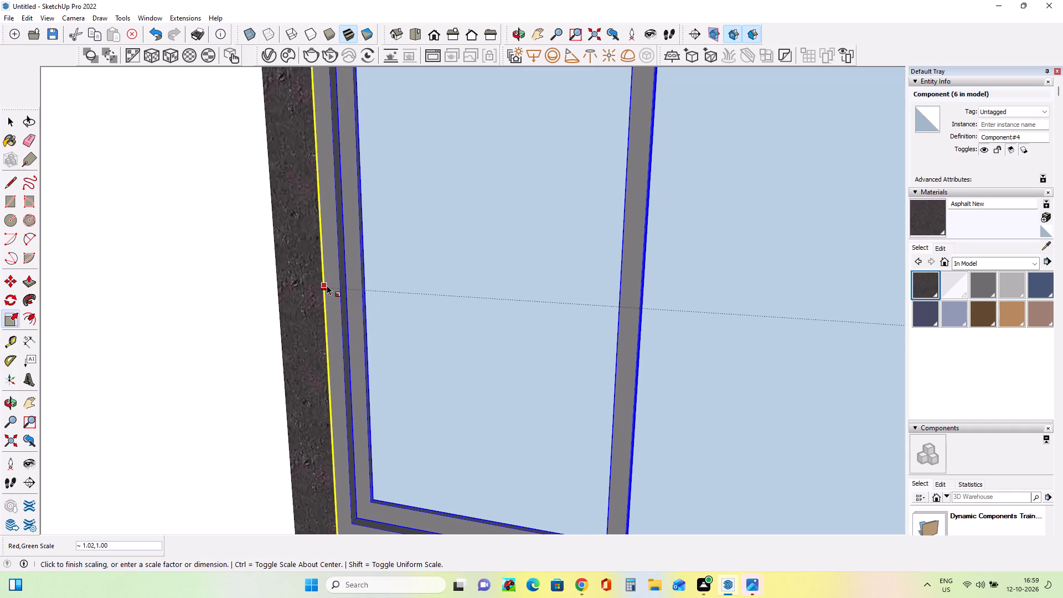
click(327, 285)
Stretch the window component's height to about 1.05 down to the dark frame's inner lower edge, and clear the selection.
scroll(371, 294, down, 10)
scroll(406, 385, up, 5)
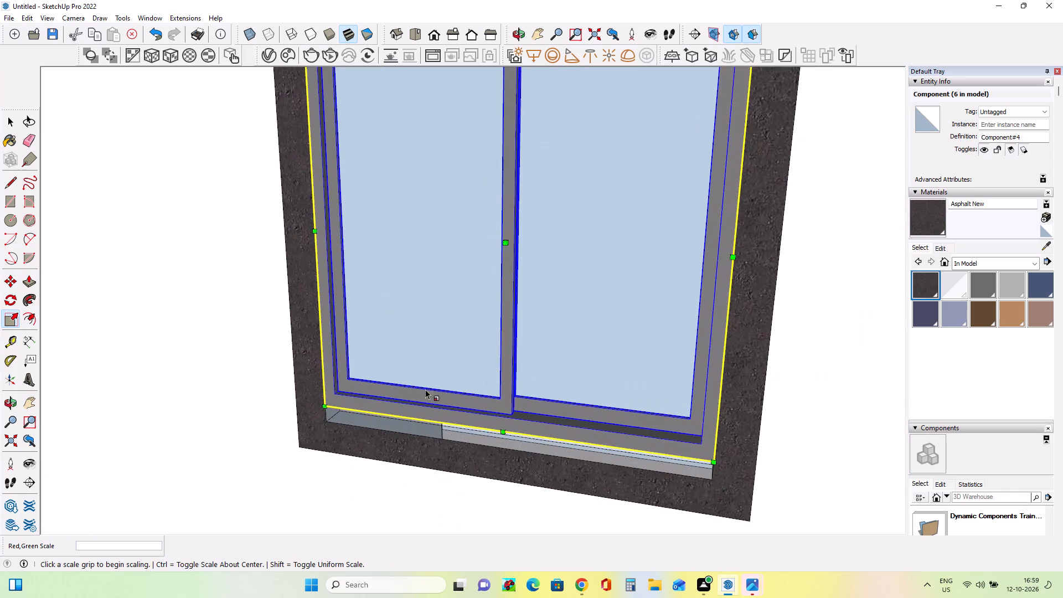
scroll(472, 442, up, 2)
middle_drag(512, 432, 528, 425)
click(513, 426)
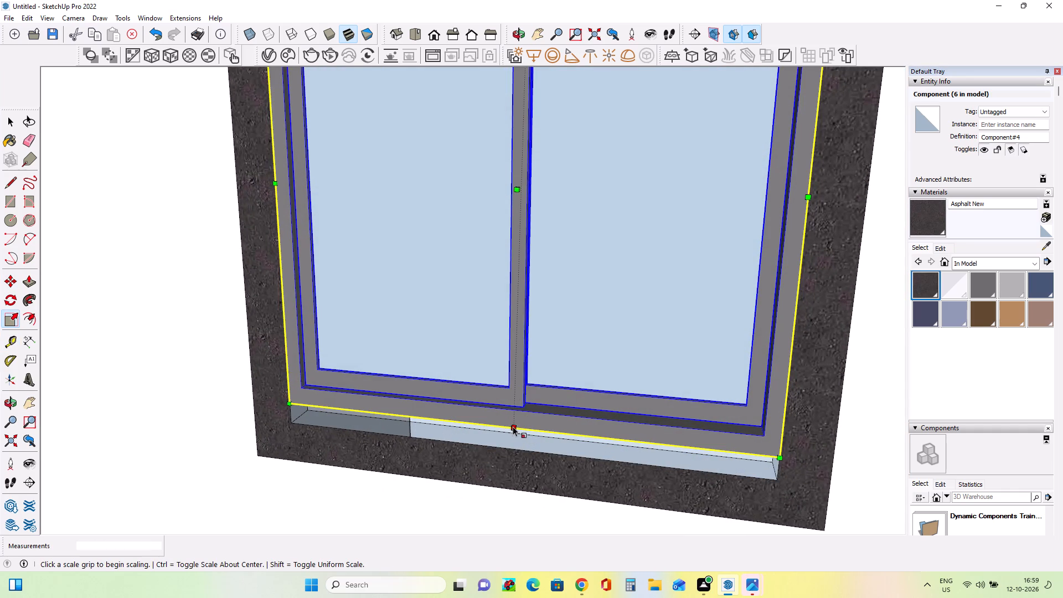
click(515, 447)
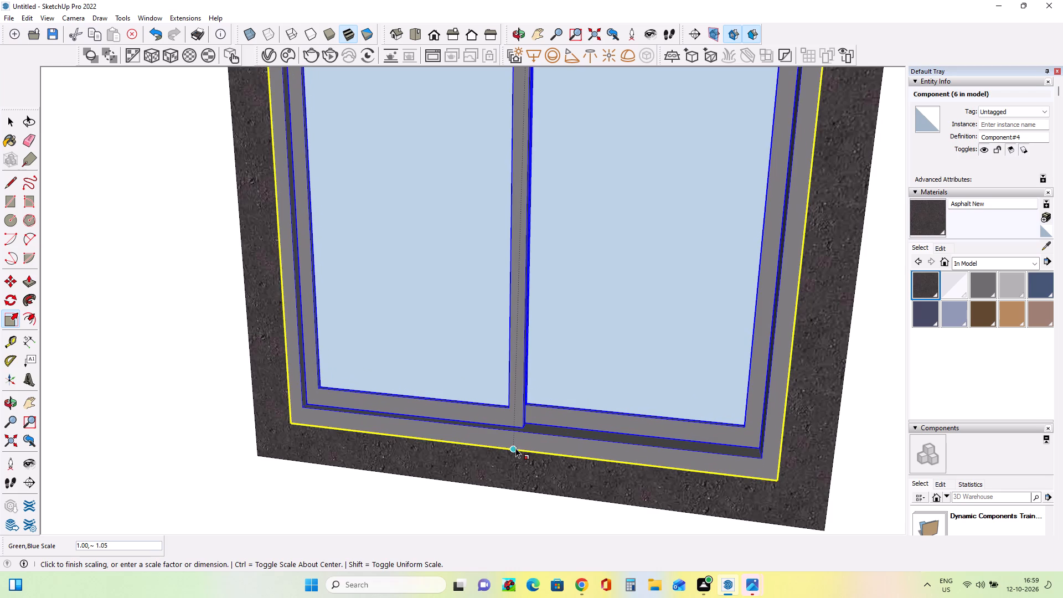
scroll(498, 426, down, 9)
middle_drag(560, 265, 634, 270)
scroll(606, 271, down, 3)
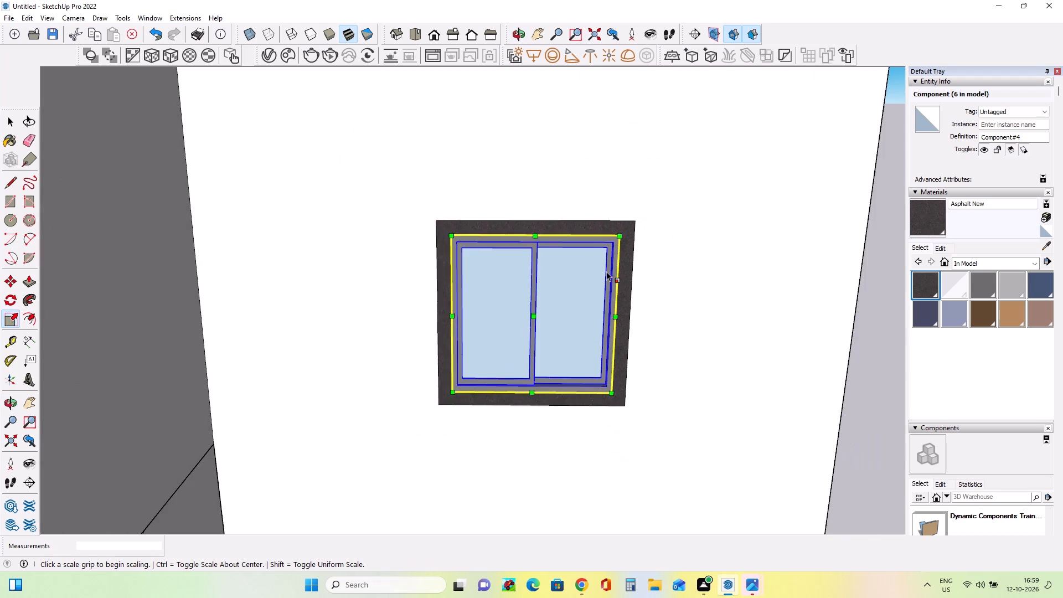
scroll(606, 271, down, 11)
middle_drag(619, 256, 630, 290)
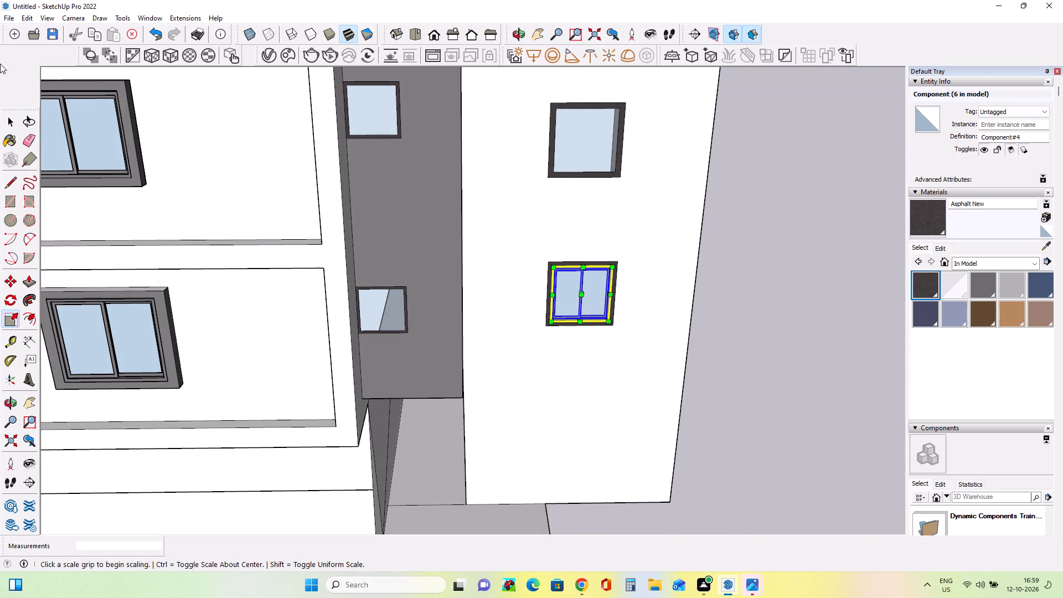
click(9, 119)
click(835, 246)
Copy the fitted window component about 7' 10 1/16" up into the next dark frame above on the white tower.
scroll(685, 272, up, 4)
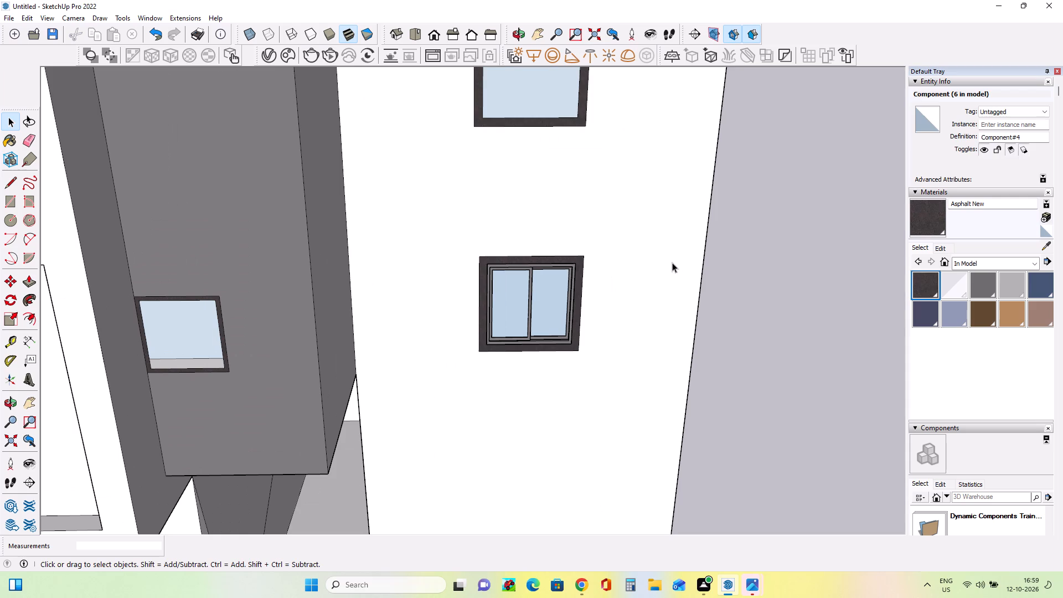
scroll(536, 209, down, 8)
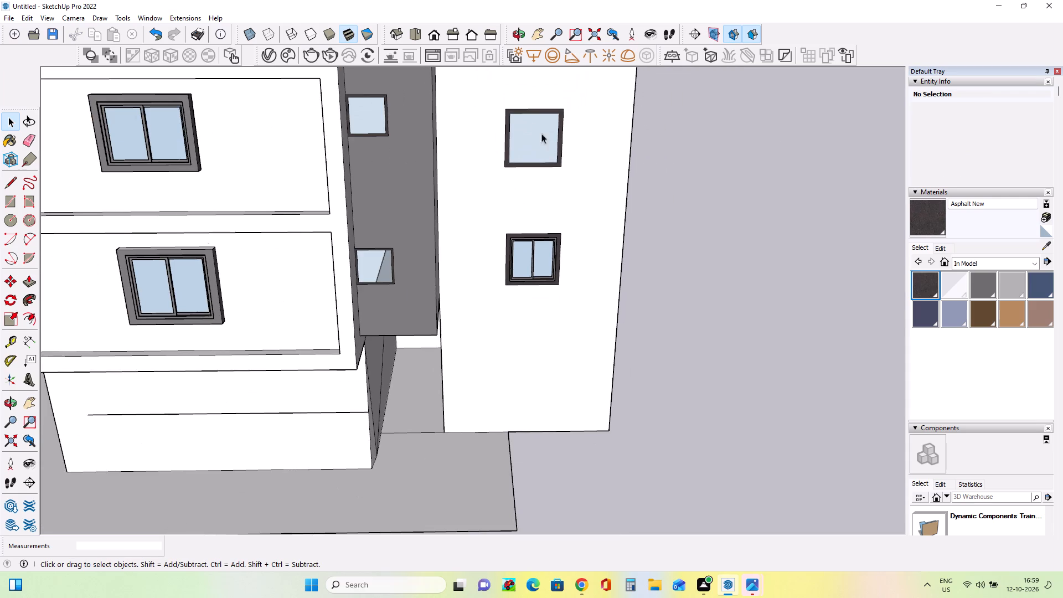
scroll(533, 126, up, 7)
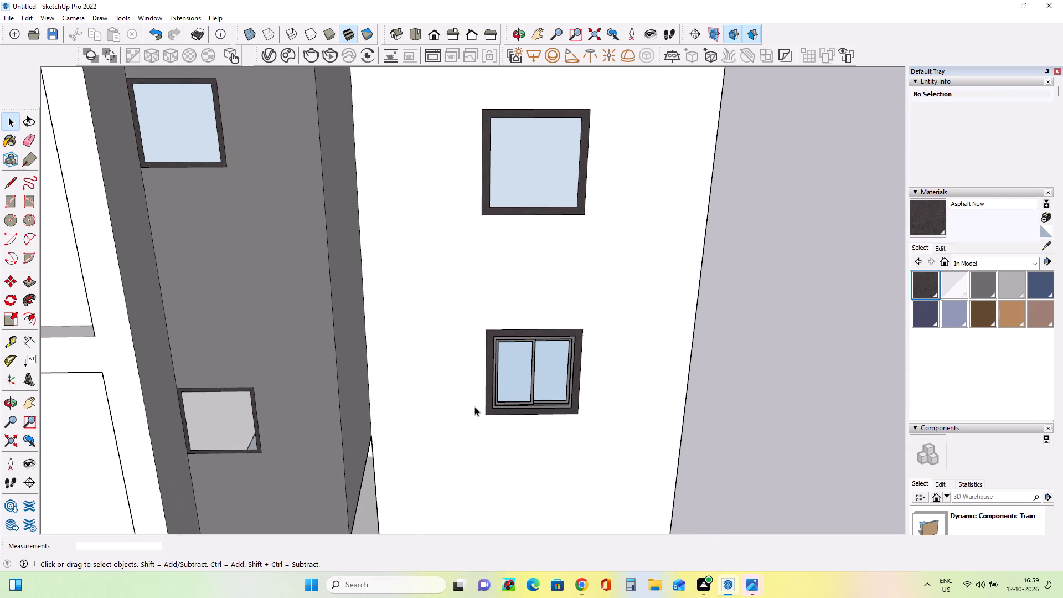
click(520, 374)
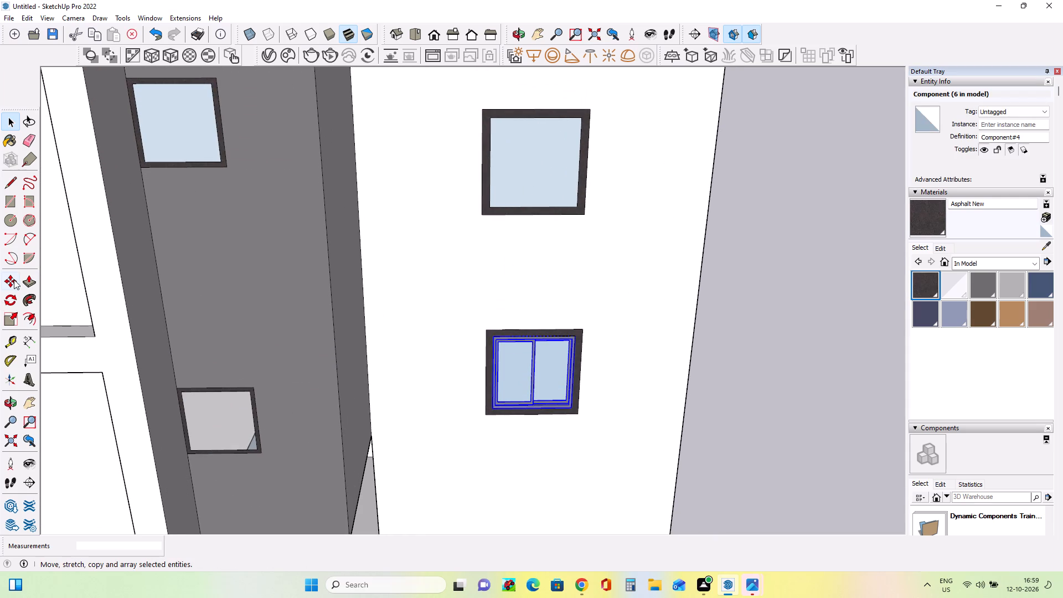
click(14, 280)
click(495, 413)
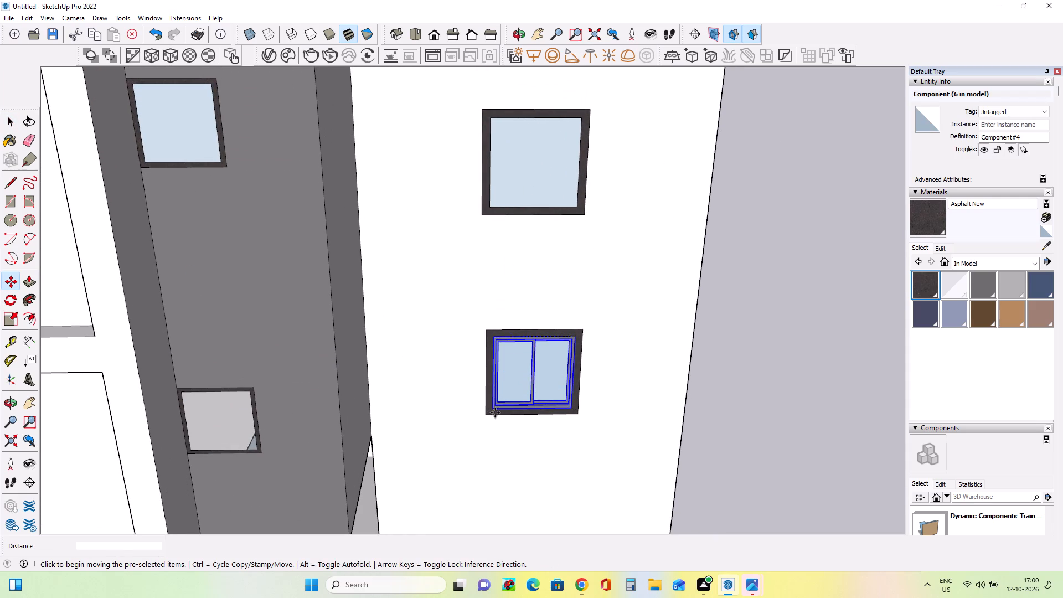
click(491, 205)
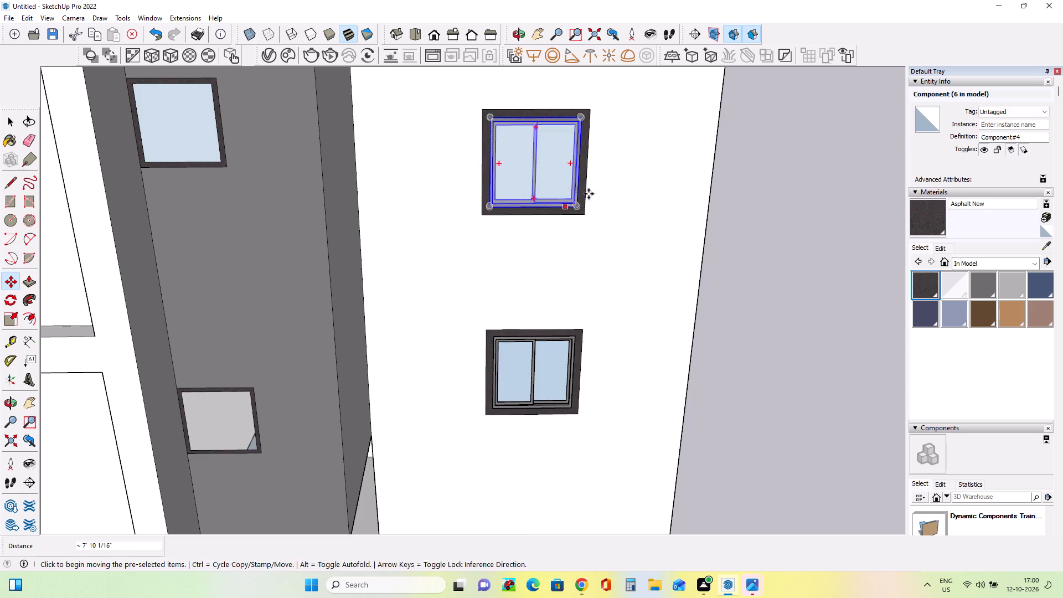
Copy the second-level window component about 8' 8 5/8" up into the third dark frame on the white tower.
middle_drag(590, 193, 491, 266)
scroll(586, 166, up, 4)
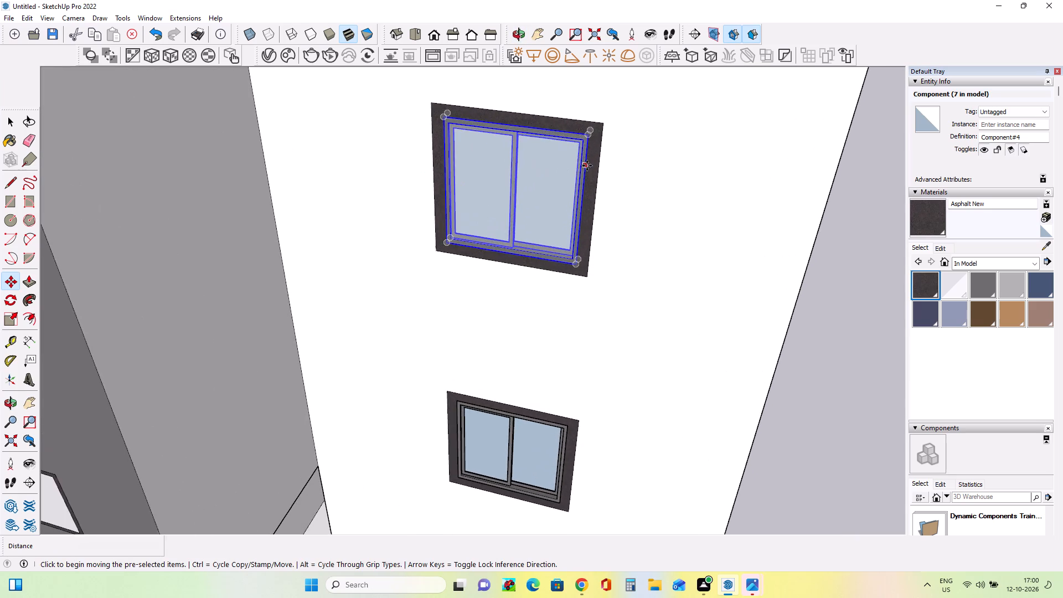
scroll(587, 166, down, 13)
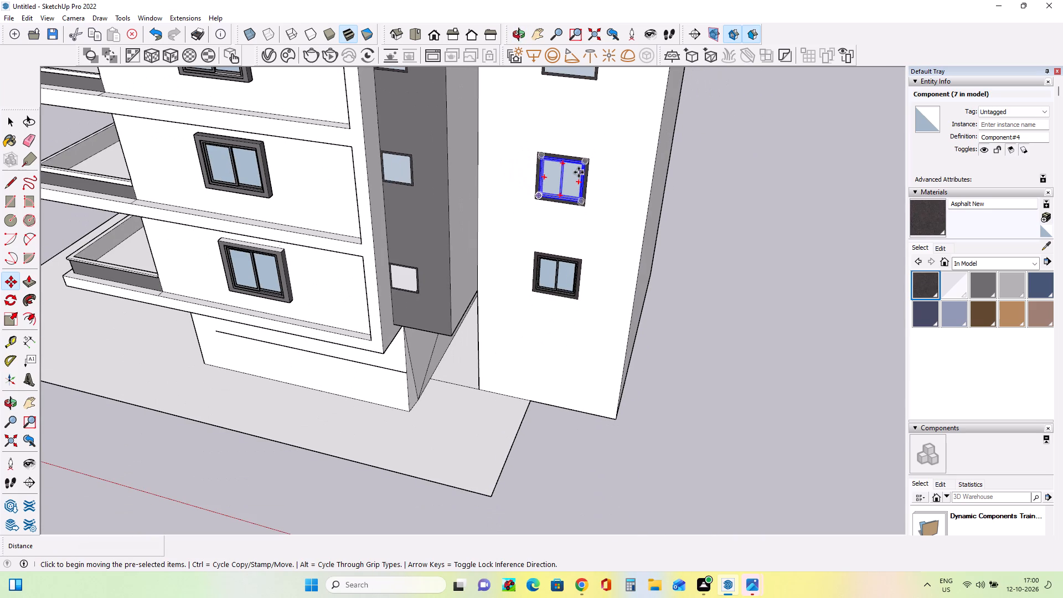
scroll(579, 123, down, 15)
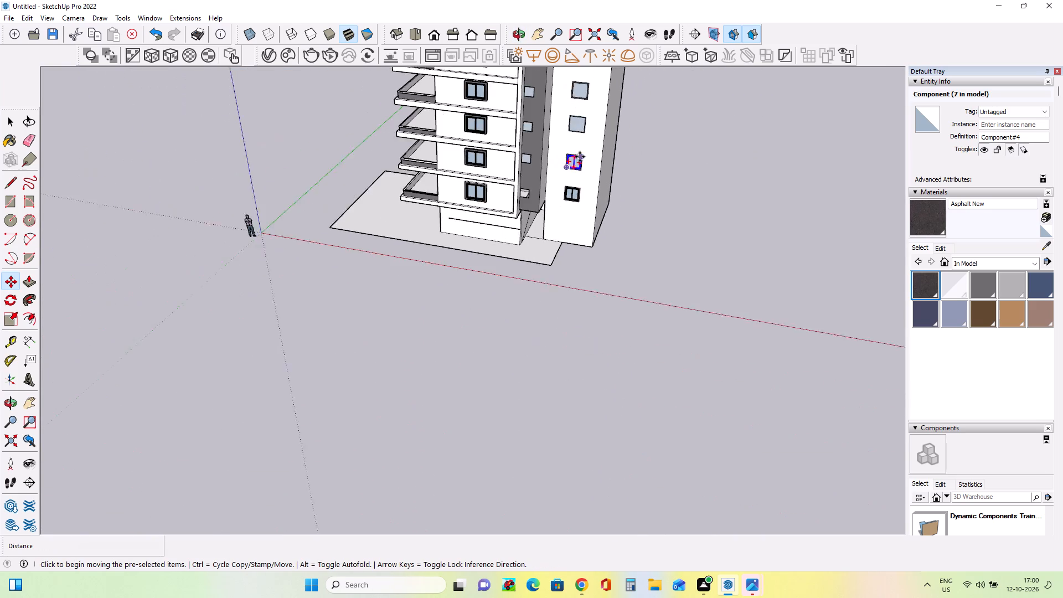
click(30, 396)
drag(371, 187, 369, 394)
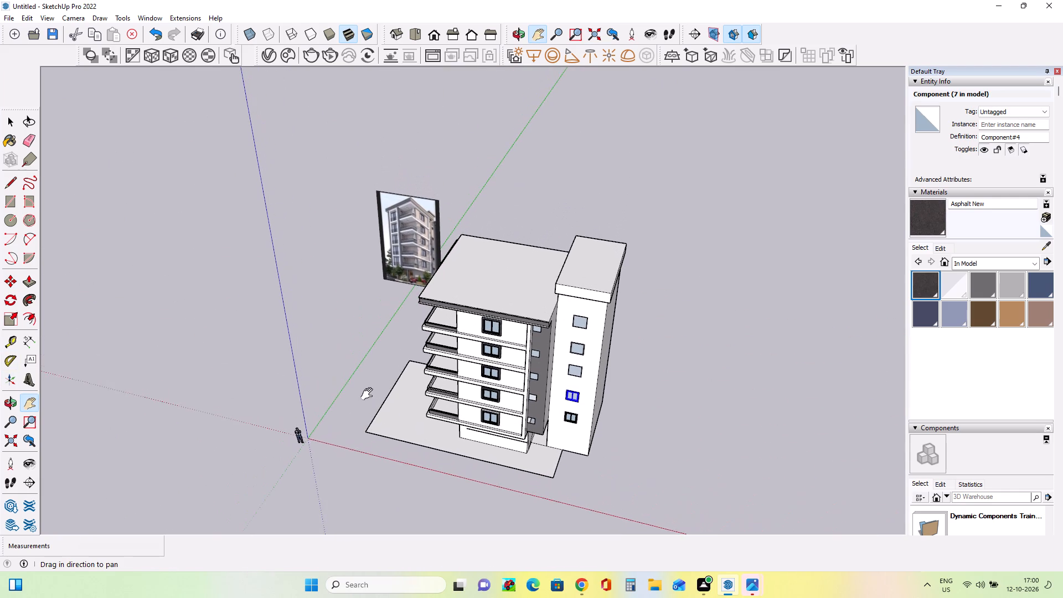
drag(369, 394, 369, 408)
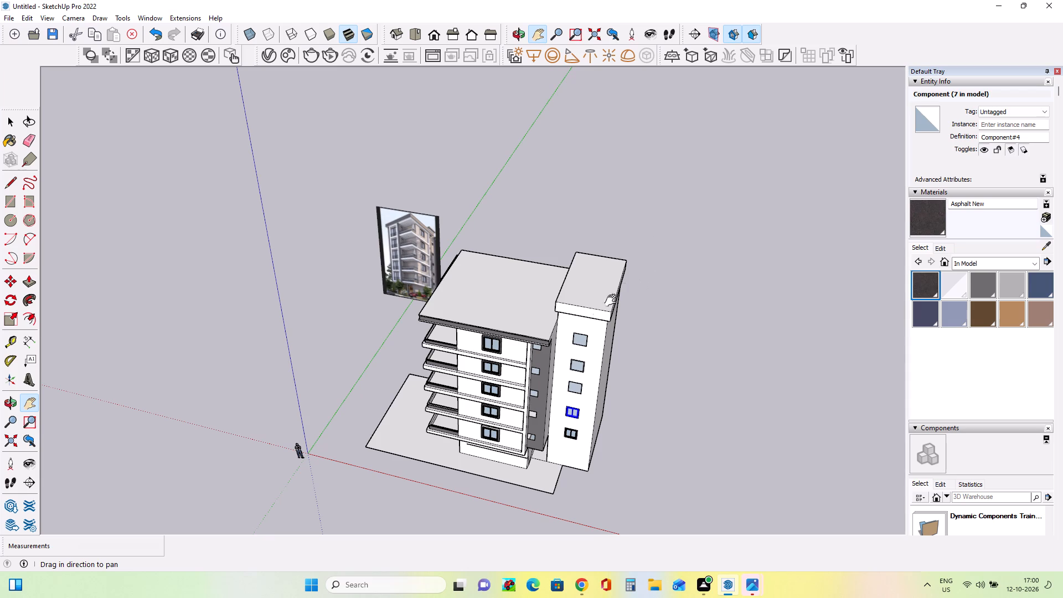
scroll(577, 346, up, 10)
scroll(587, 439, up, 14)
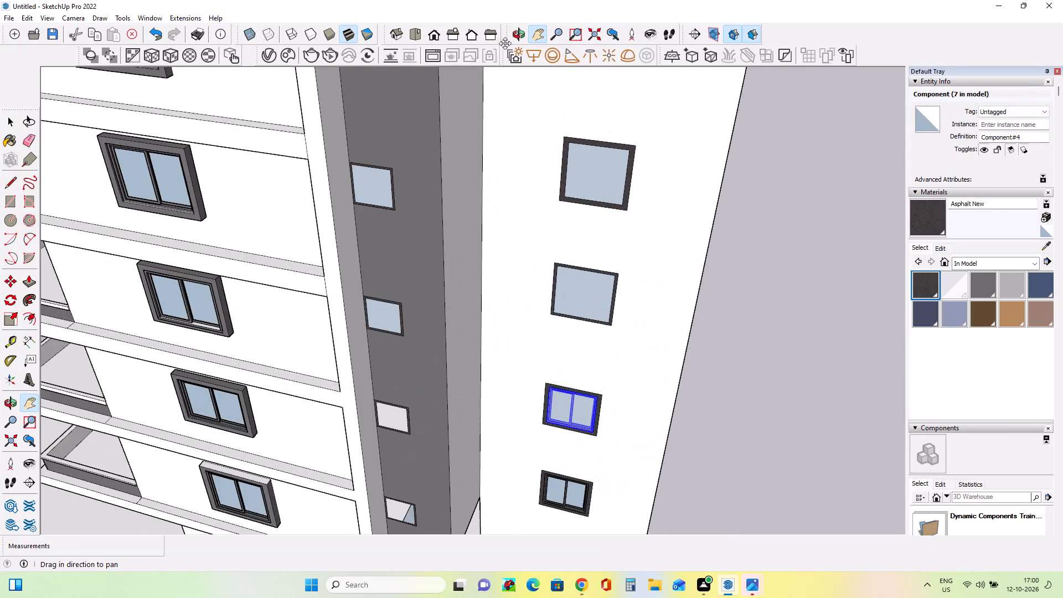
click(8, 283)
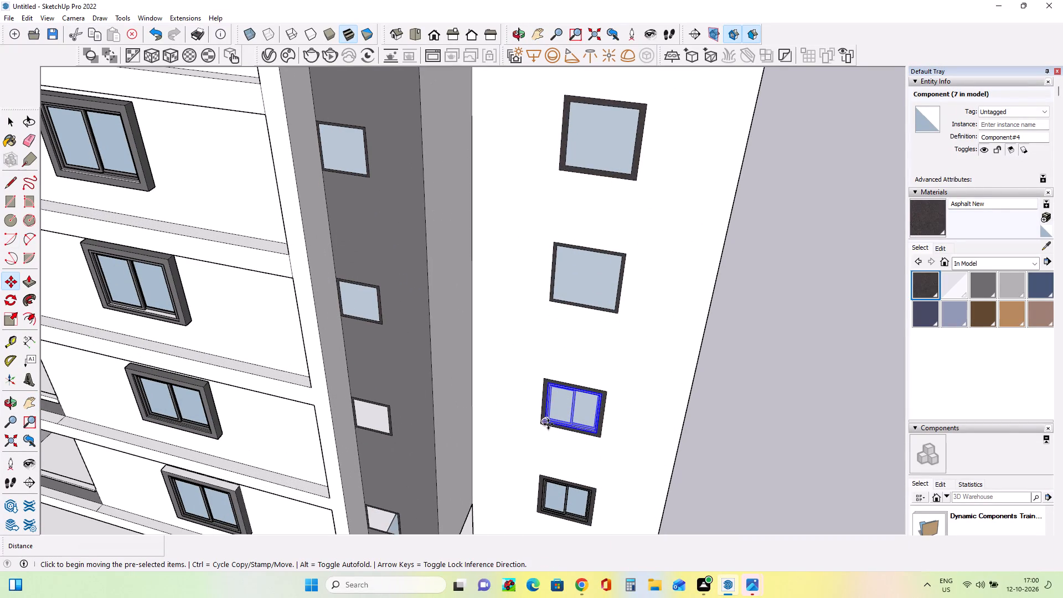
click(545, 421)
click(555, 298)
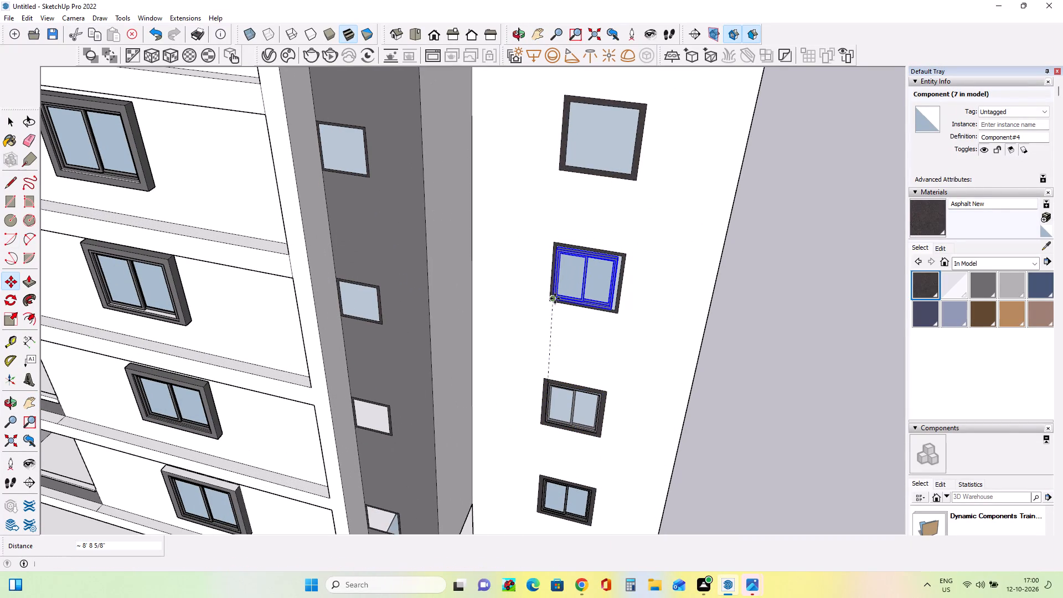
Stretch the third-level window component to about 1.07 in both width and height to fill its dark frame opening.
scroll(587, 295, up, 4)
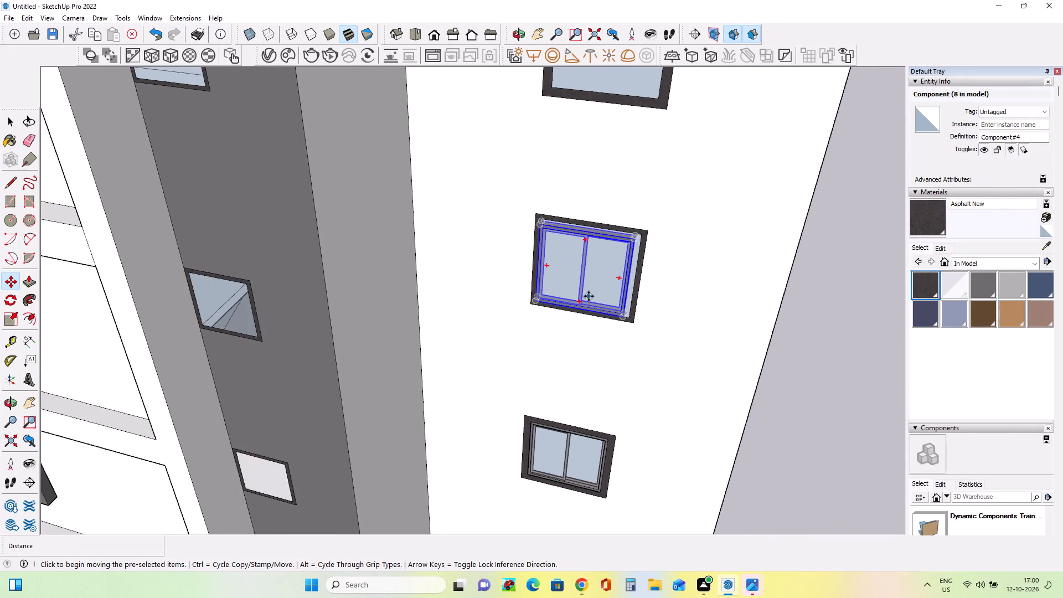
scroll(628, 306, up, 4)
middle_drag(628, 306, 557, 307)
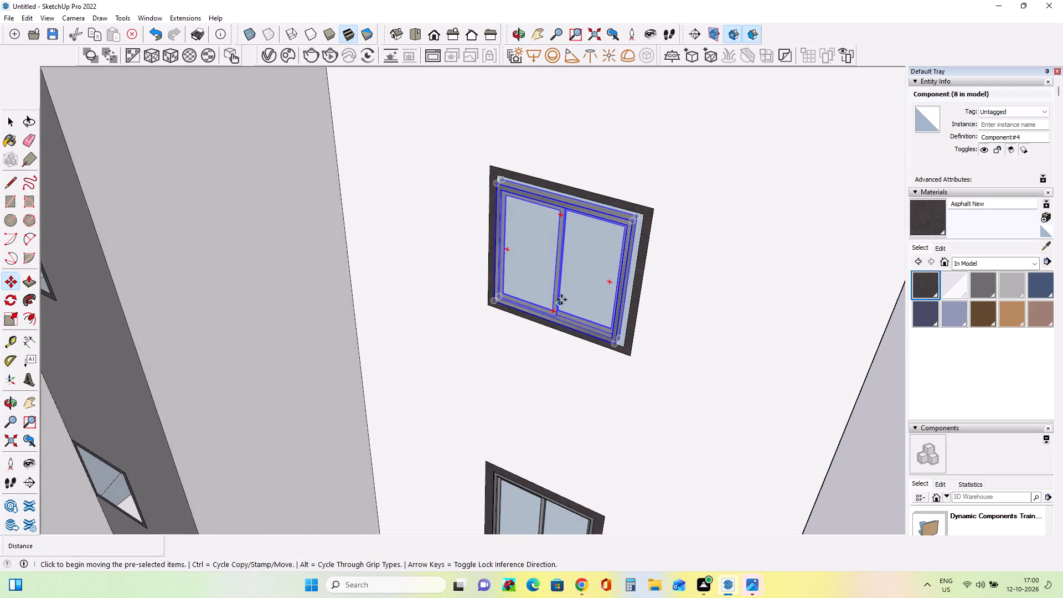
scroll(559, 302, down, 4)
click(4, 316)
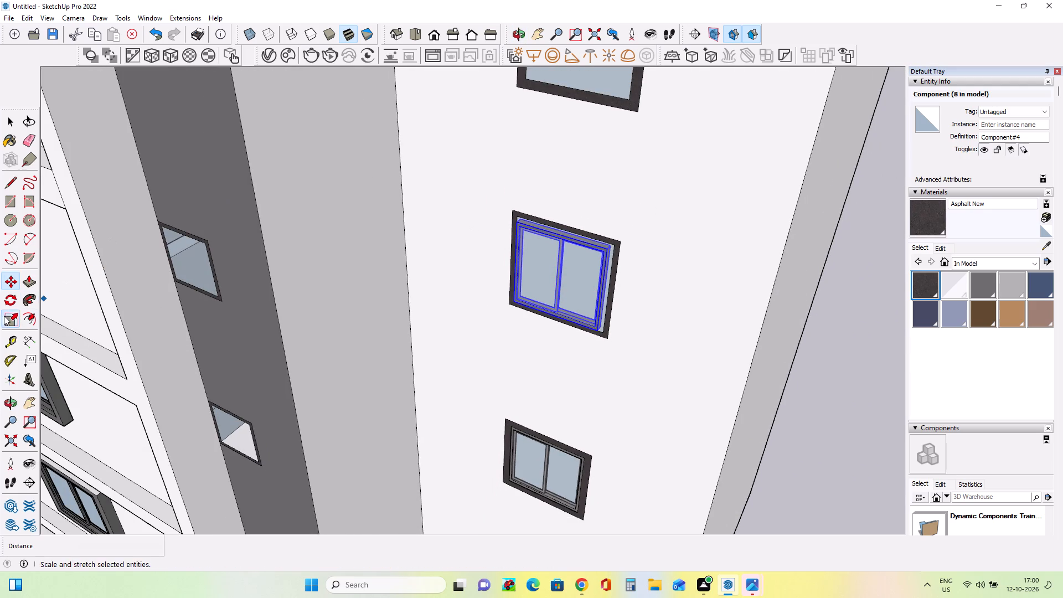
scroll(611, 285, up, 8)
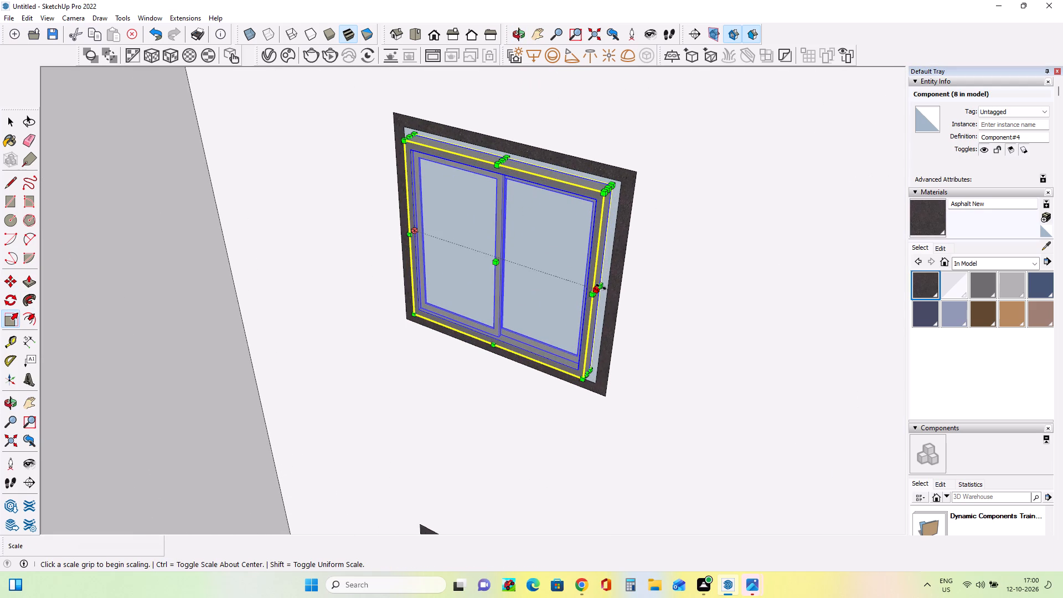
click(601, 287)
click(611, 287)
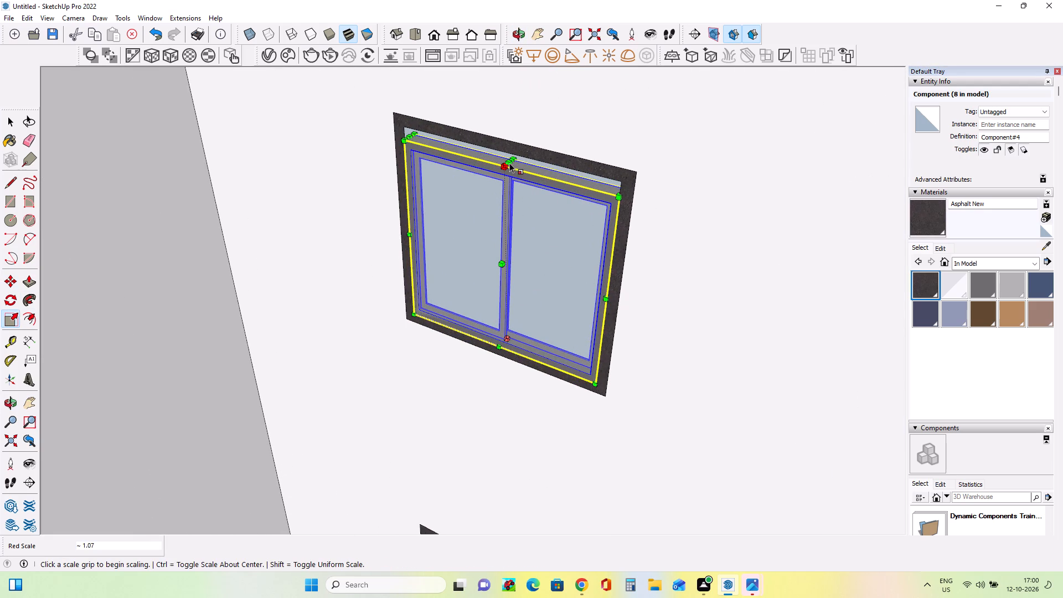
click(509, 159)
click(512, 151)
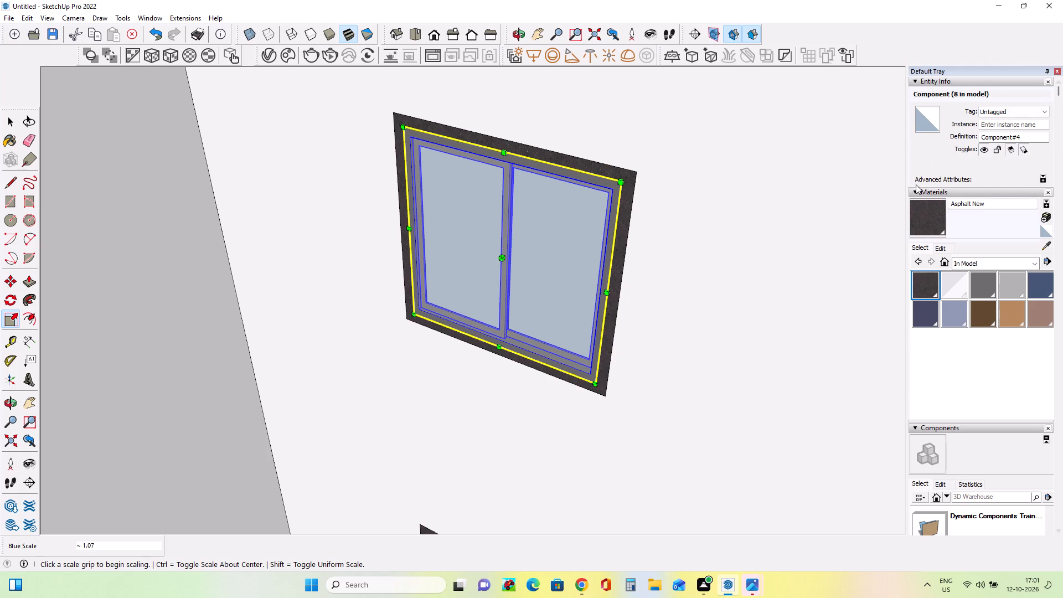
Push the glass face of the fourth-level dark frame on the white tower inward about 7 7/8".
scroll(639, 235, down, 10)
scroll(703, 218, down, 3)
scroll(676, 52, down, 4)
scroll(731, 95, down, 17)
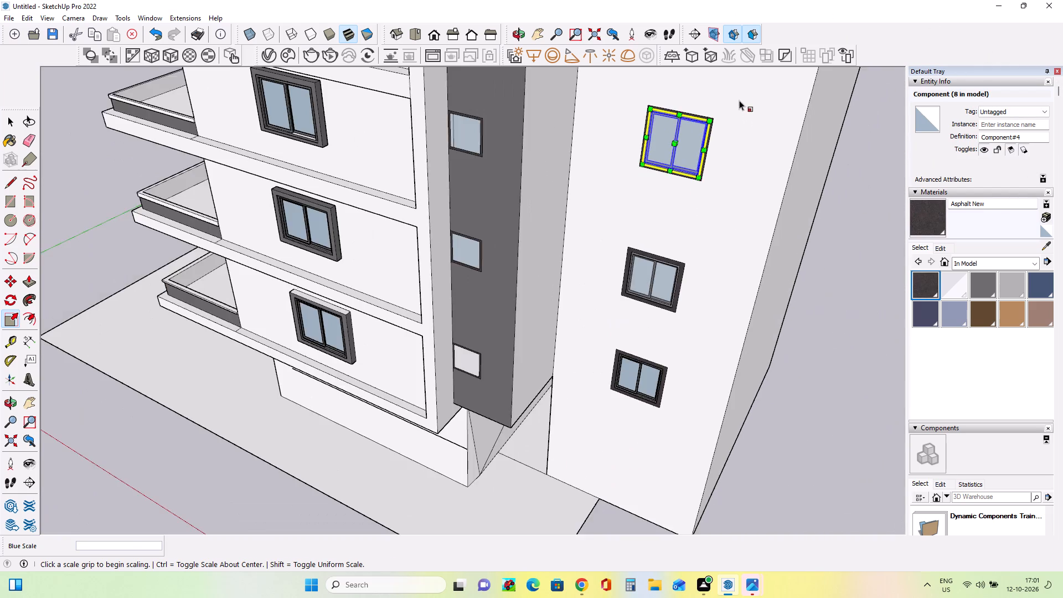
scroll(739, 100, down, 16)
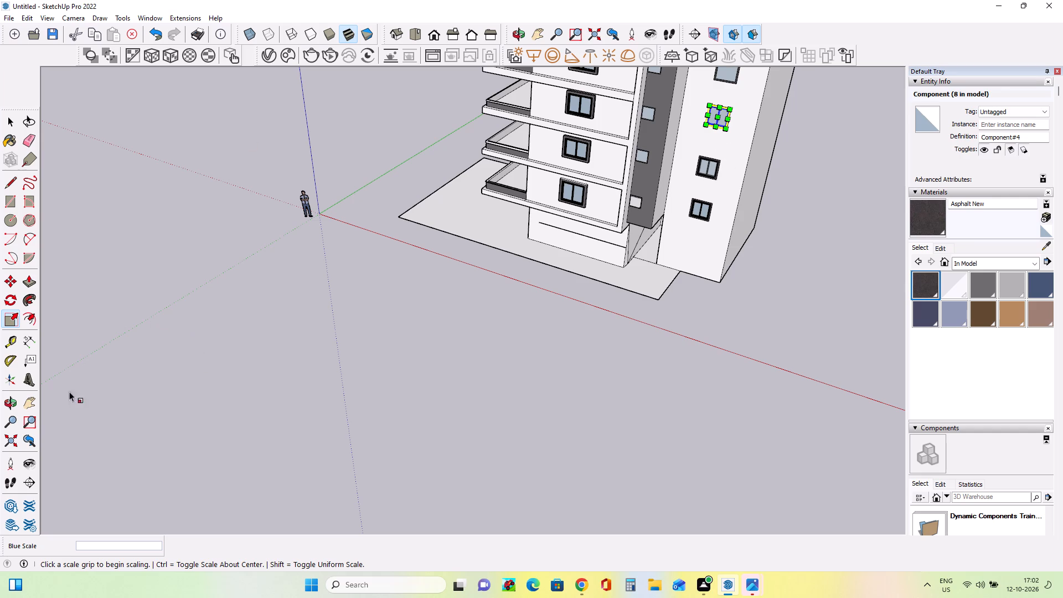
click(29, 398)
drag(276, 321, 276, 328)
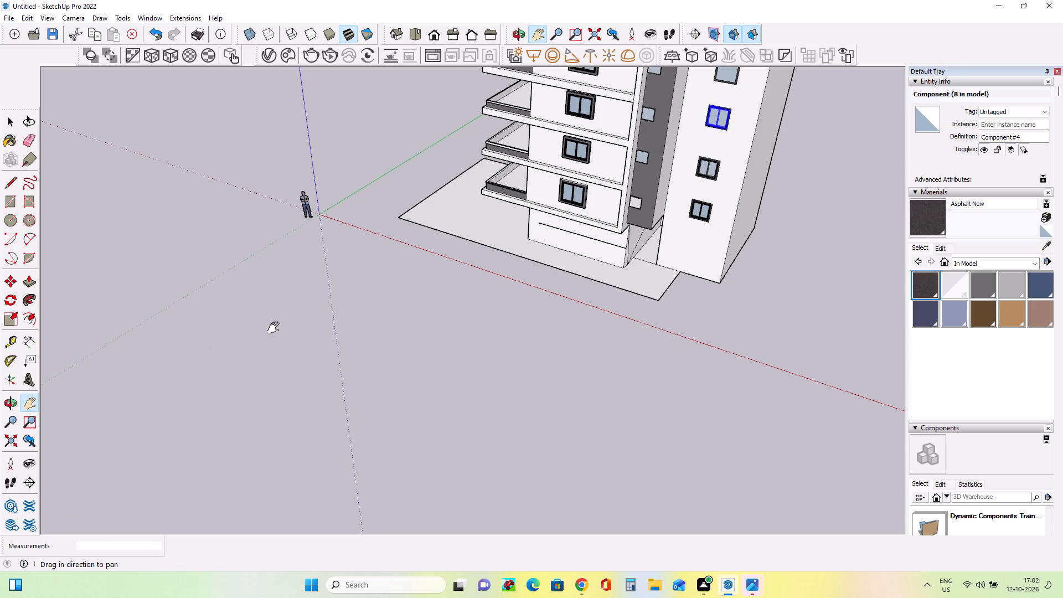
drag(276, 328, 204, 515)
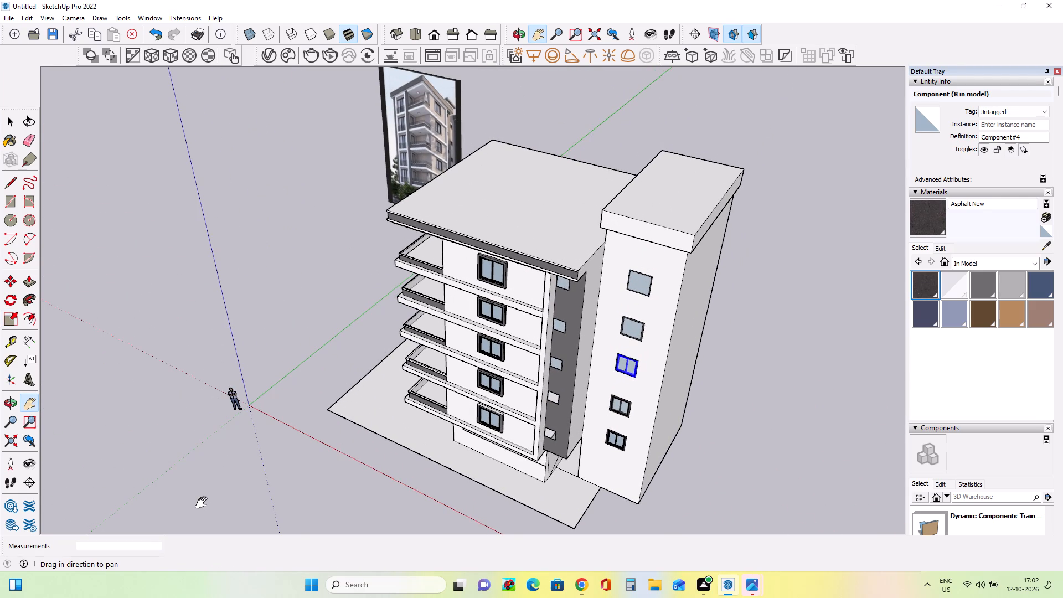
drag(401, 349, 404, 382)
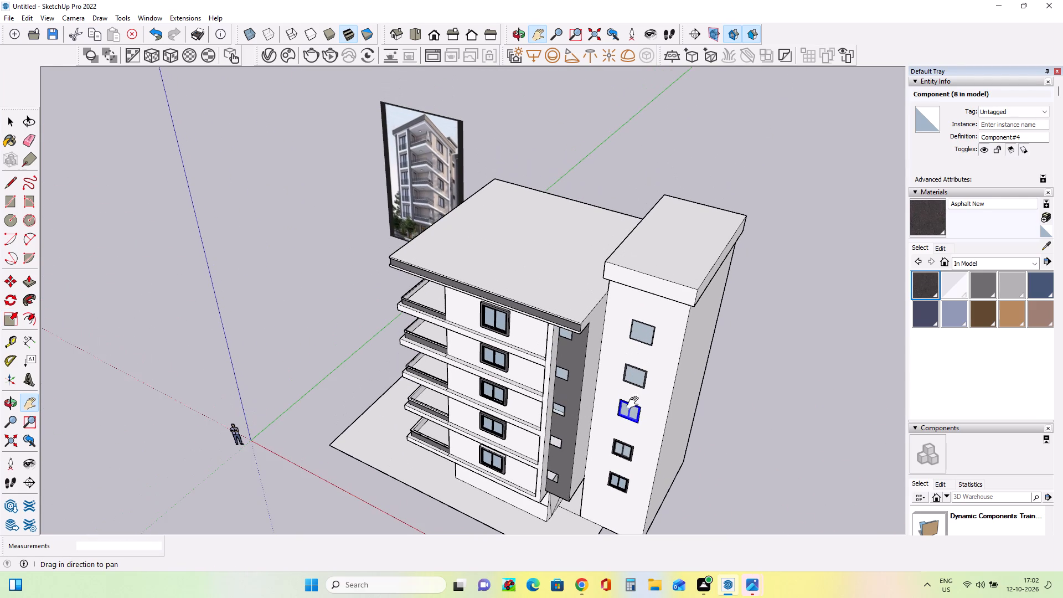
middle_drag(637, 398, 653, 273)
scroll(654, 378, up, 6)
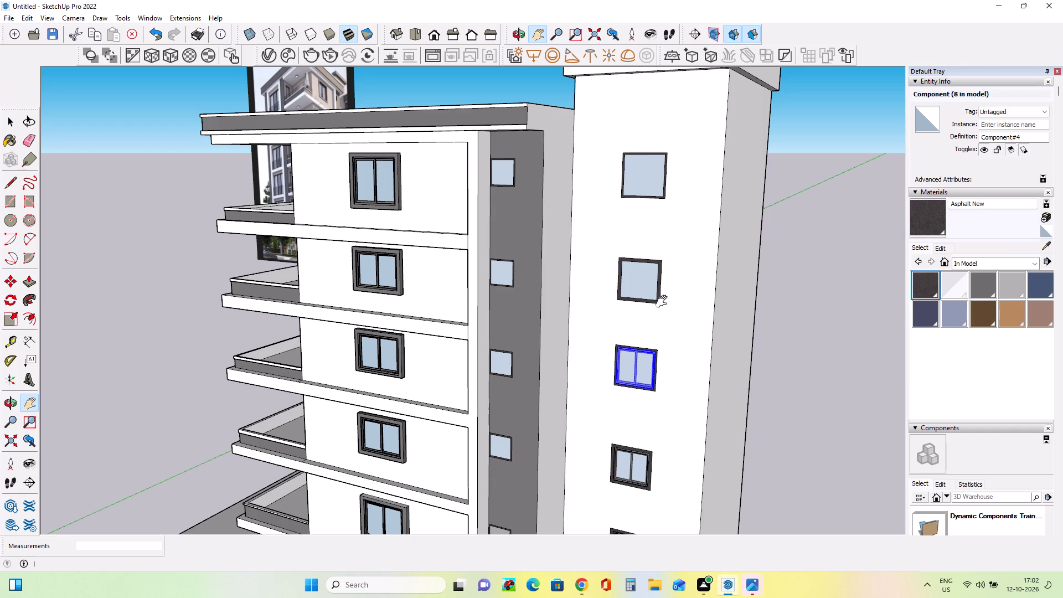
click(30, 286)
scroll(689, 263, up, 11)
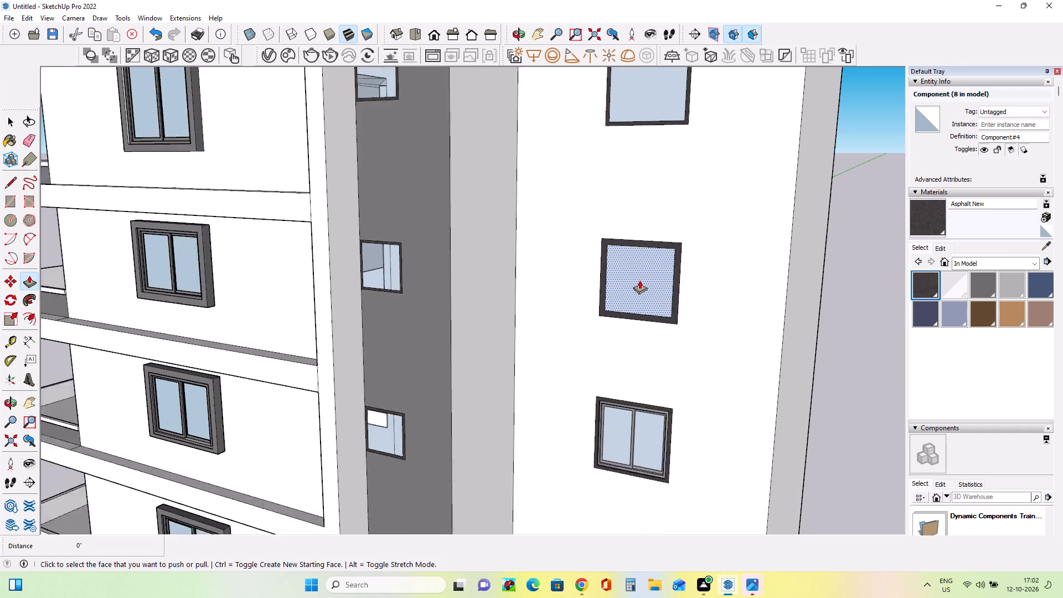
click(639, 280)
click(643, 276)
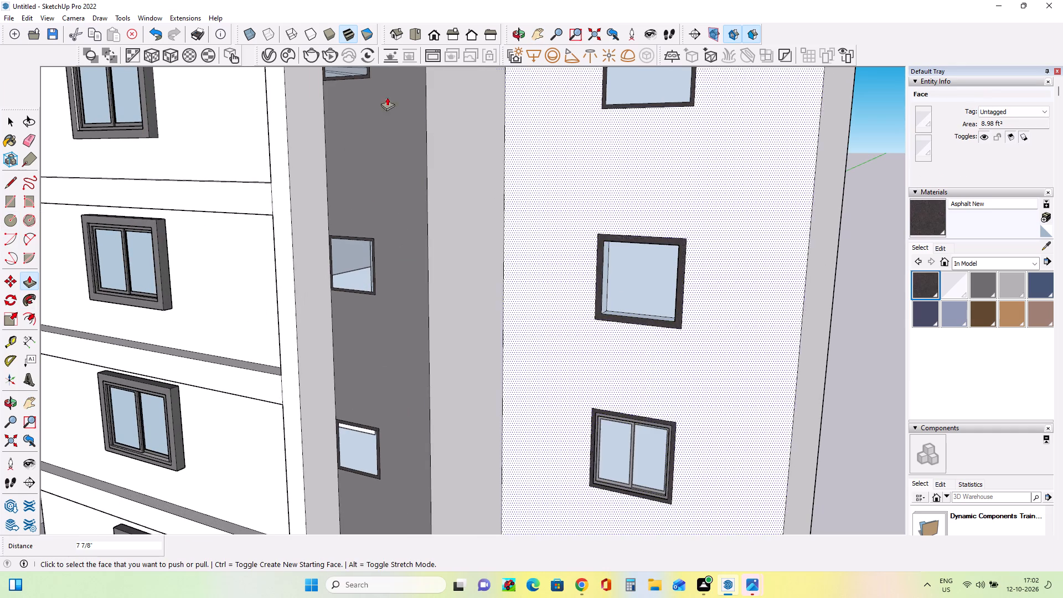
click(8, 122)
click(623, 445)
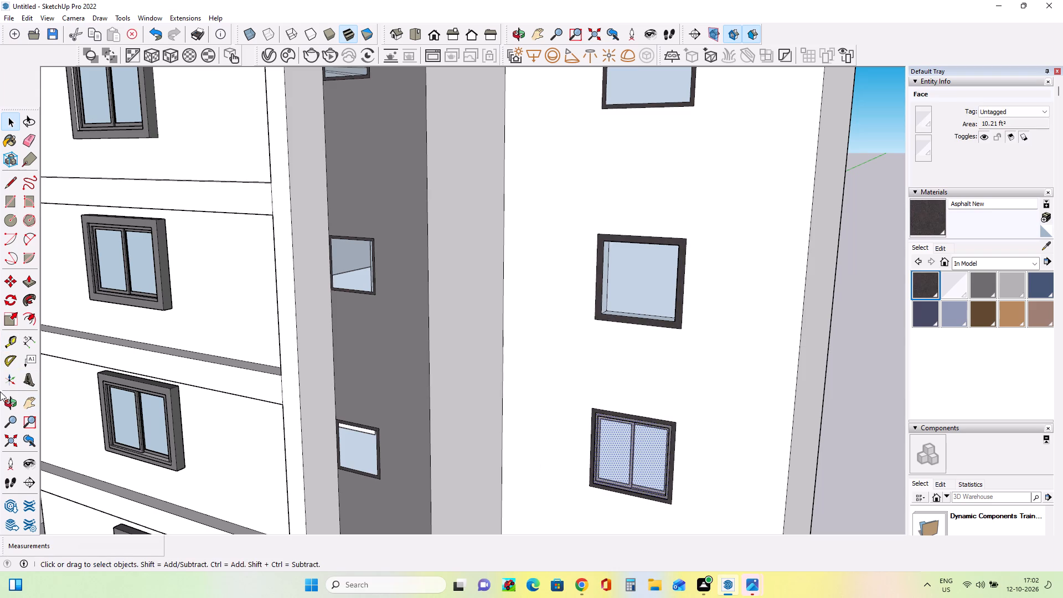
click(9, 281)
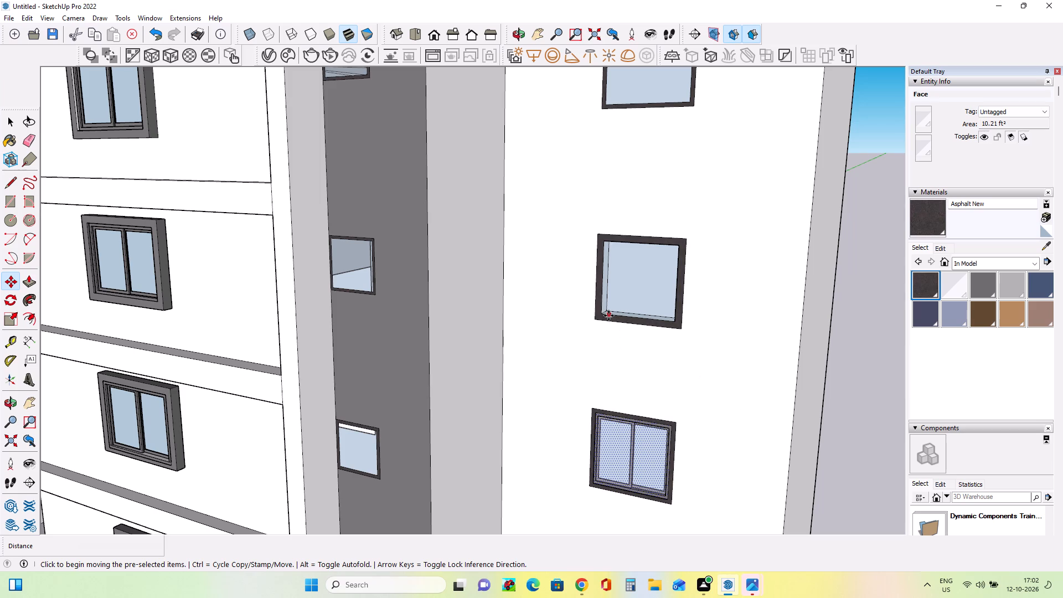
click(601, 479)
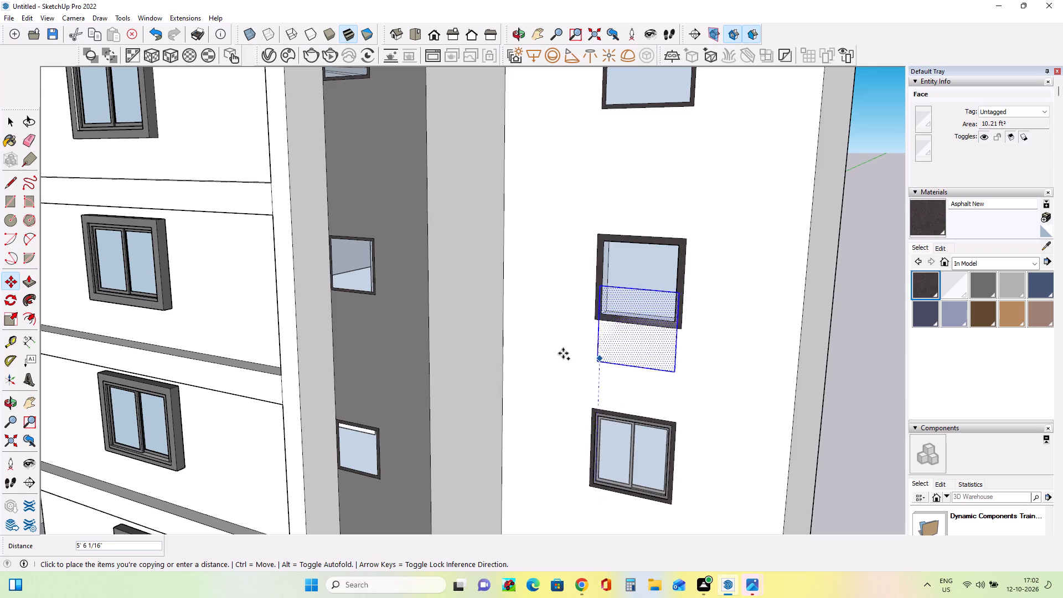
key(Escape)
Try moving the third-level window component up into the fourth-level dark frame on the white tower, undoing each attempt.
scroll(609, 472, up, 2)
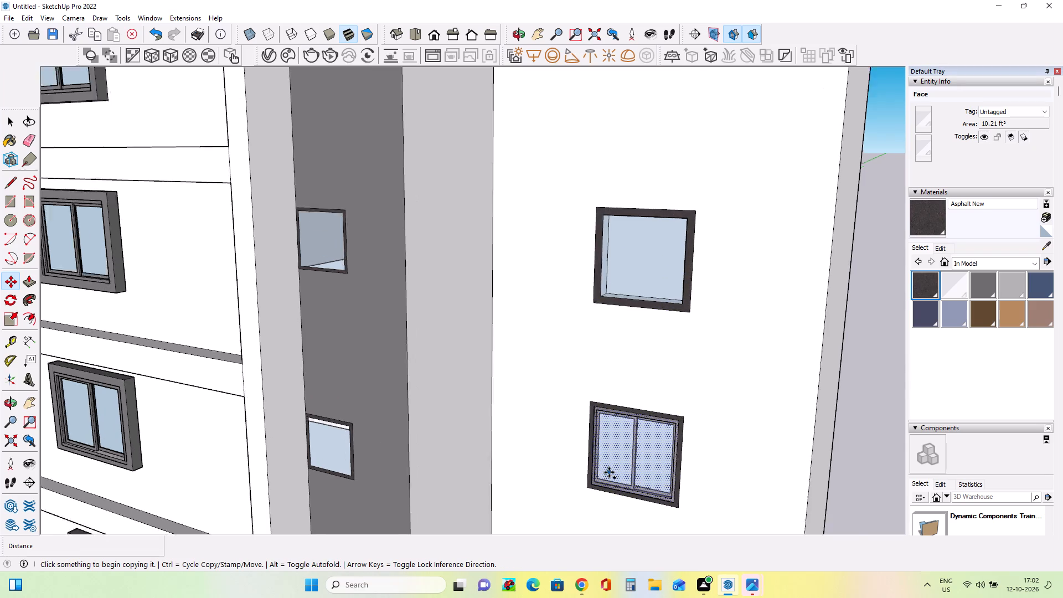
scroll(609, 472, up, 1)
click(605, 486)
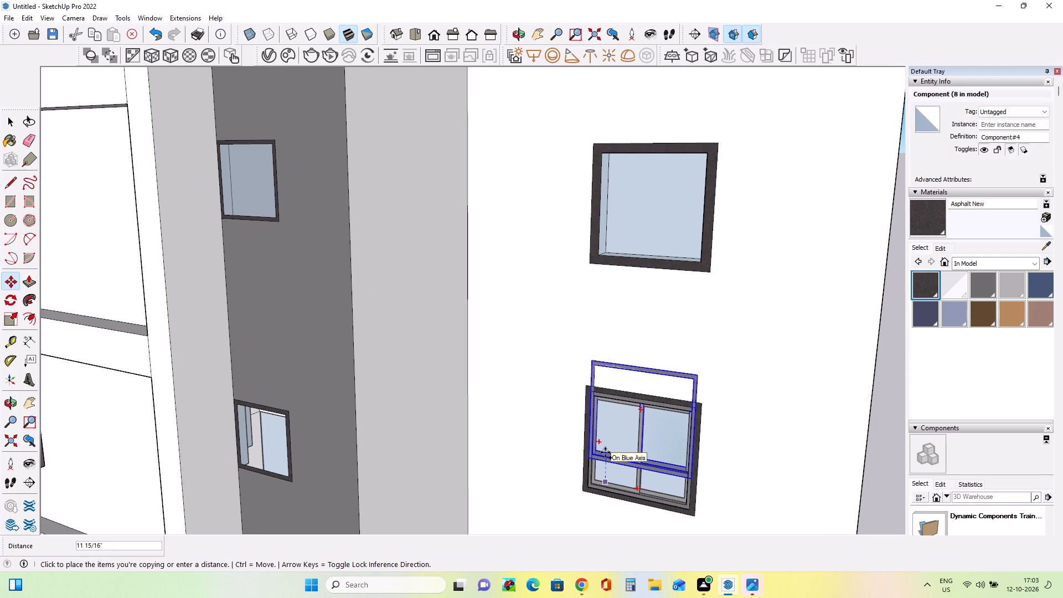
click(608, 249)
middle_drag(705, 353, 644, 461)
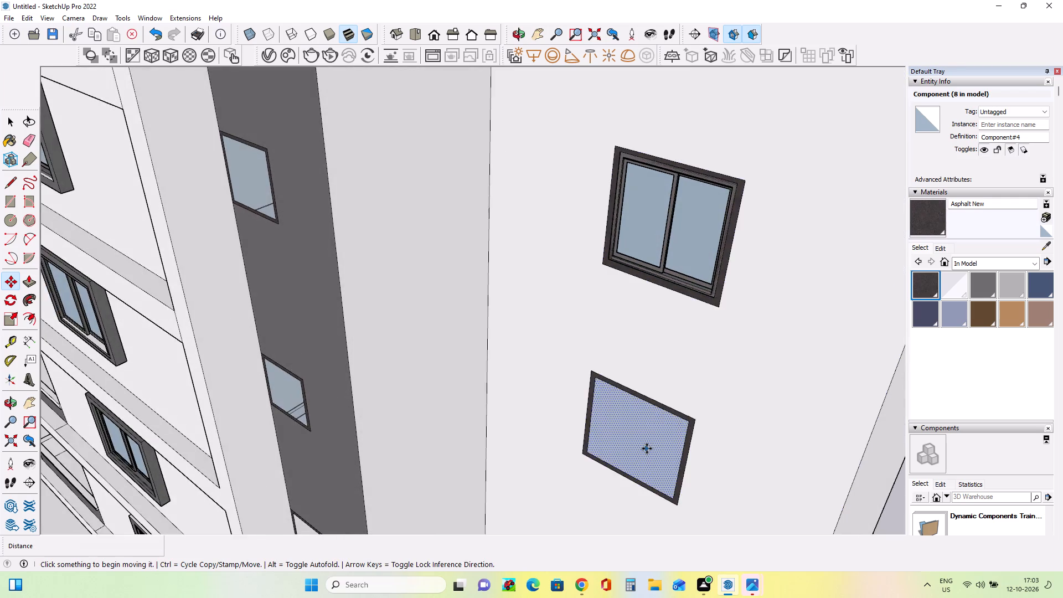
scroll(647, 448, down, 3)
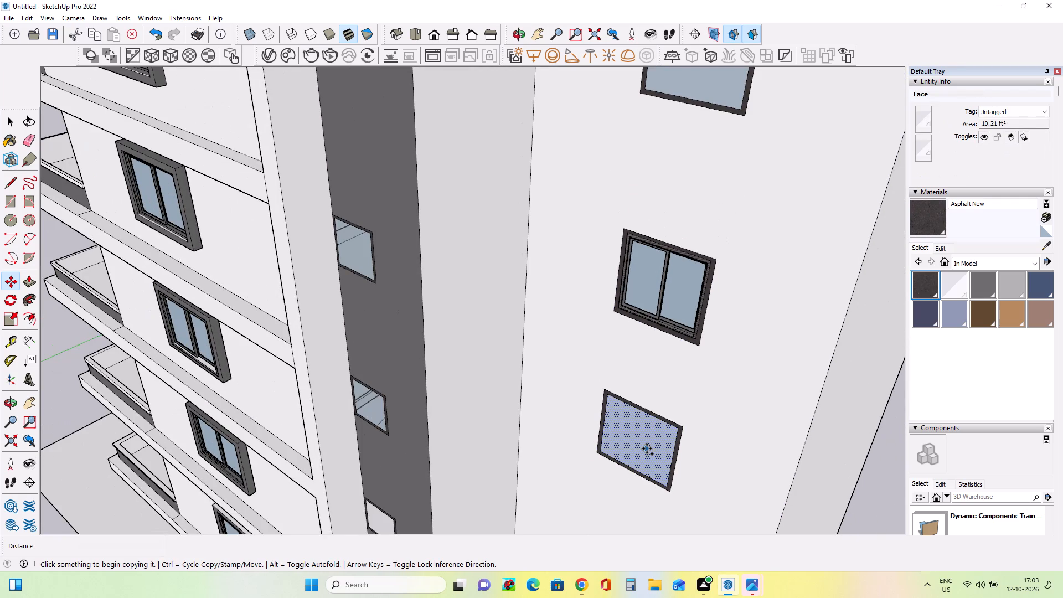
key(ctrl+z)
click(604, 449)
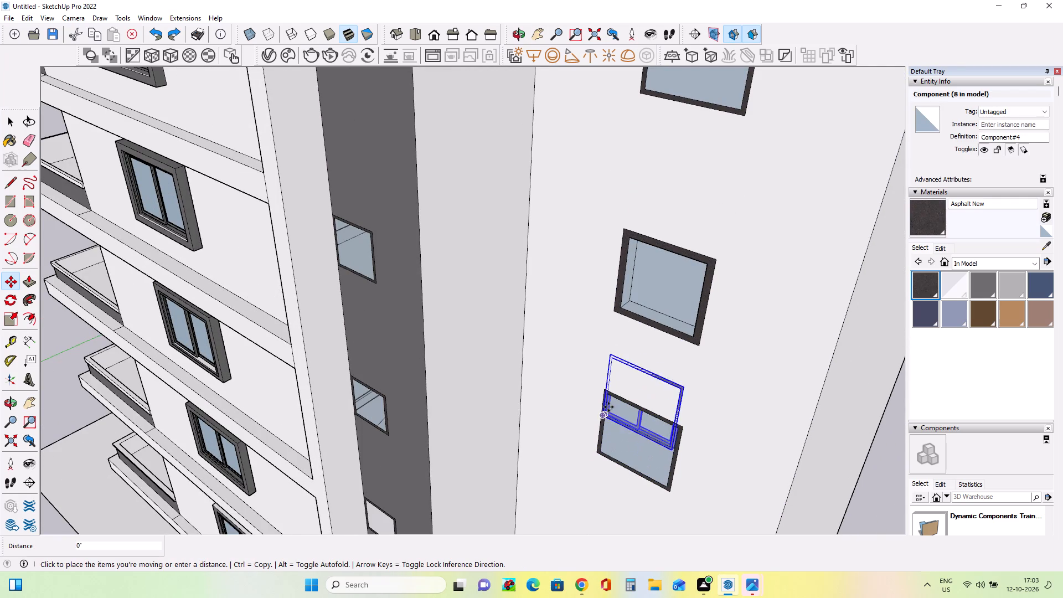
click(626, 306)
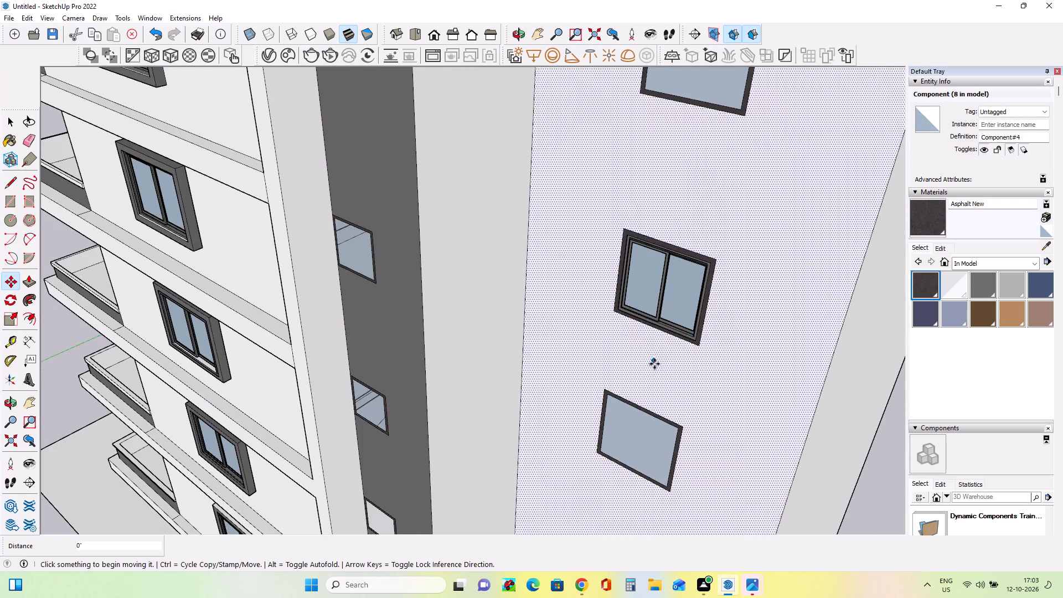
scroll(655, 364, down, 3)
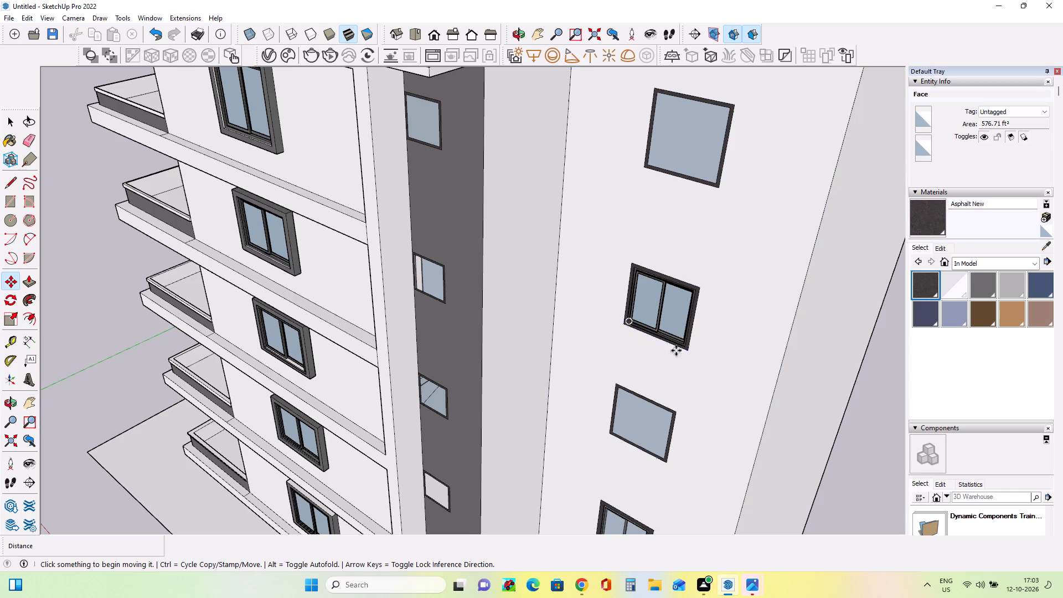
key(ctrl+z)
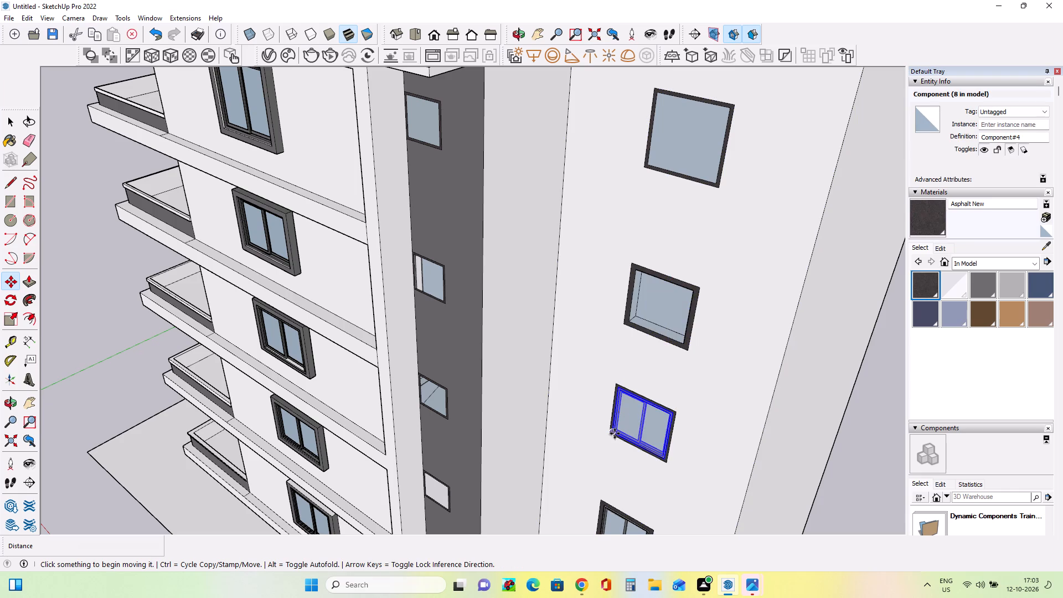
Copy the third-level window component up into the recessed fourth-level dark frame on the white tower.
click(615, 434)
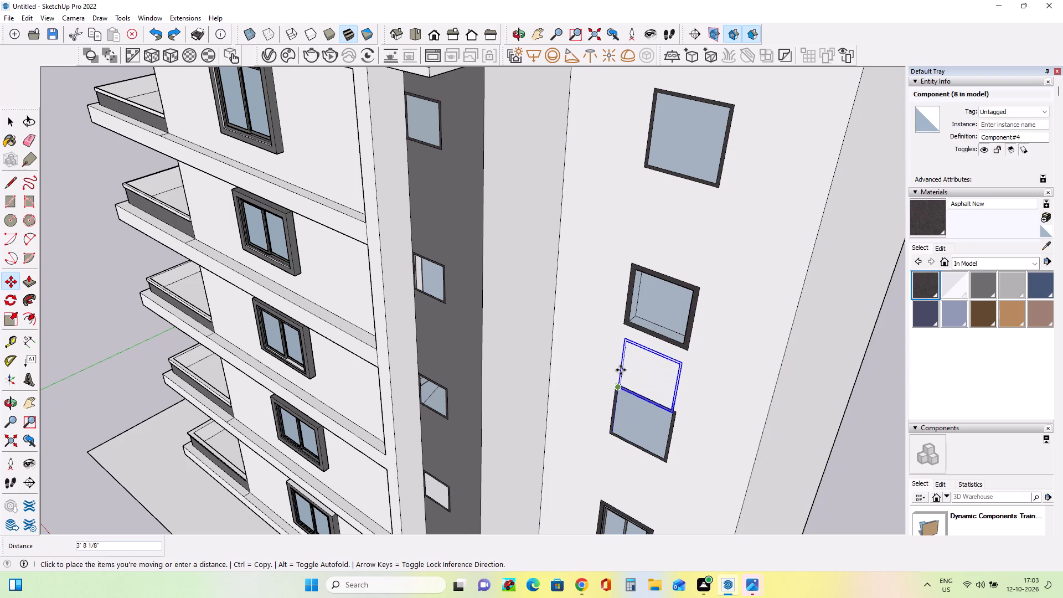
click(627, 319)
Copy the fourth-level window component about 8' 3 11/16" up into the topmost dark frame on the white tower.
middle_drag(693, 312, 694, 317)
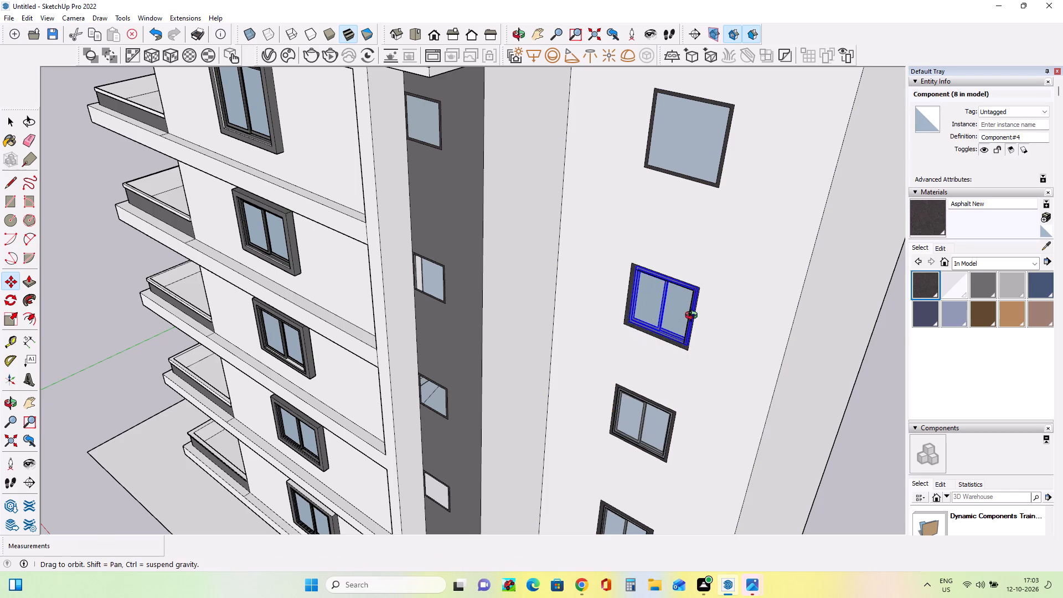
middle_drag(694, 317, 652, 367)
click(597, 381)
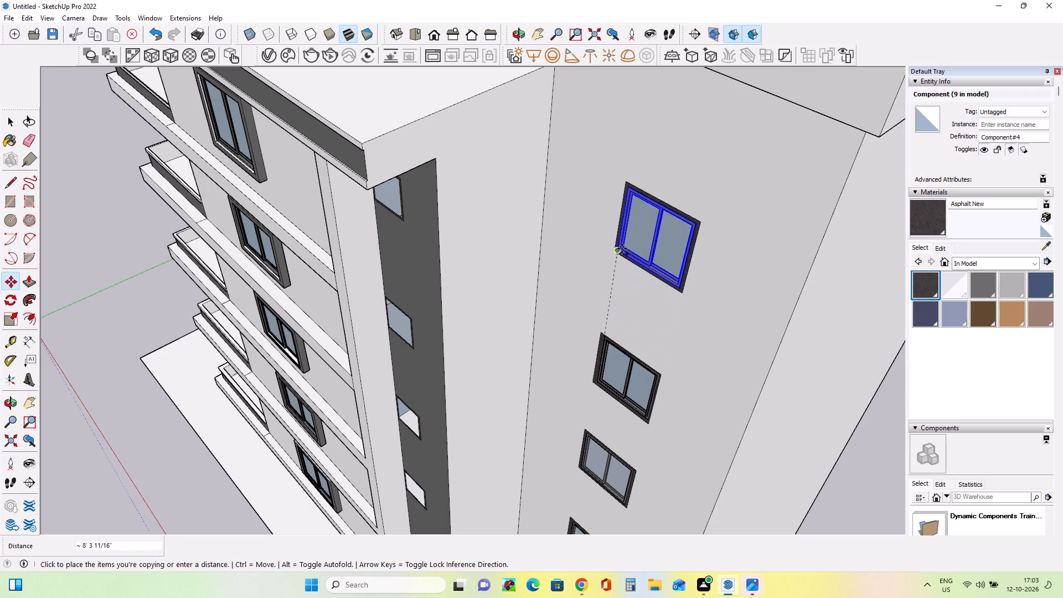
click(622, 249)
Compare the whole building model with the reference photo, examining the facade windows, balconies and ground floor.
scroll(678, 342, down, 18)
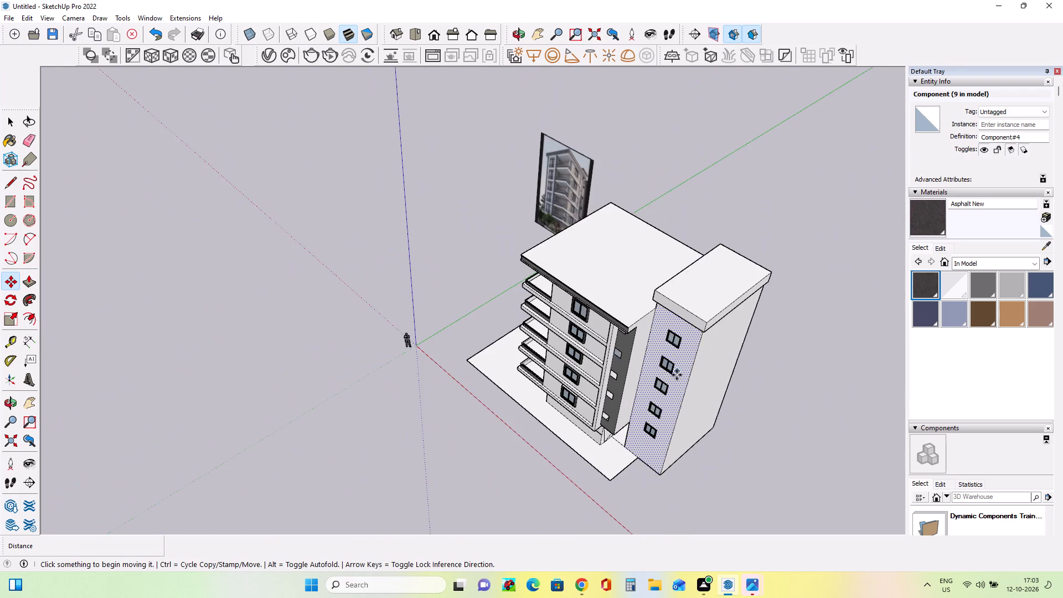
middle_drag(670, 465, 777, 266)
middle_drag(646, 389, 781, 375)
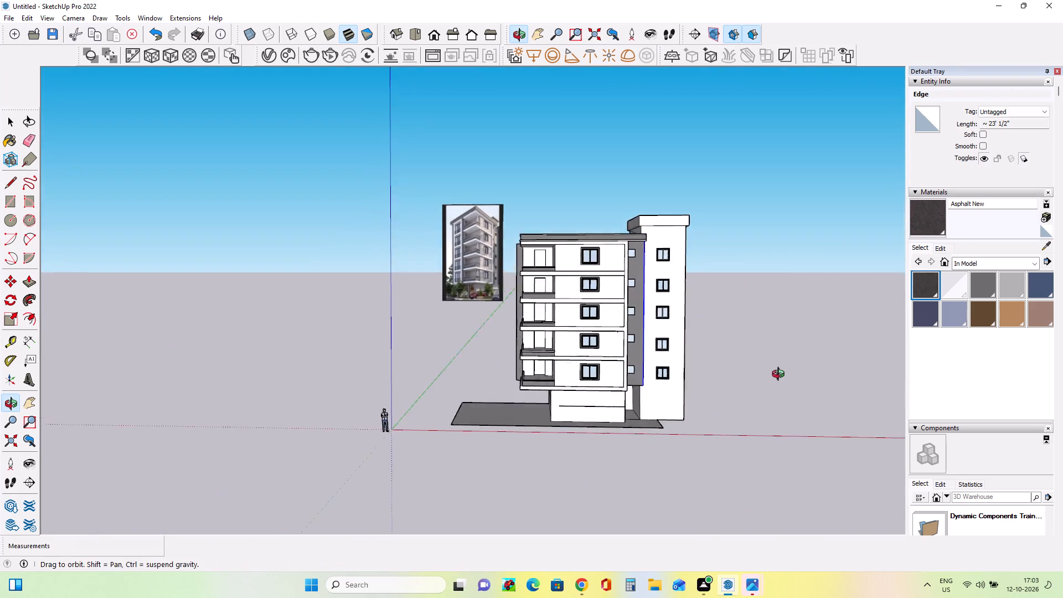
middle_drag(781, 375, 859, 357)
middle_drag(665, 382, 708, 394)
scroll(444, 275, up, 4)
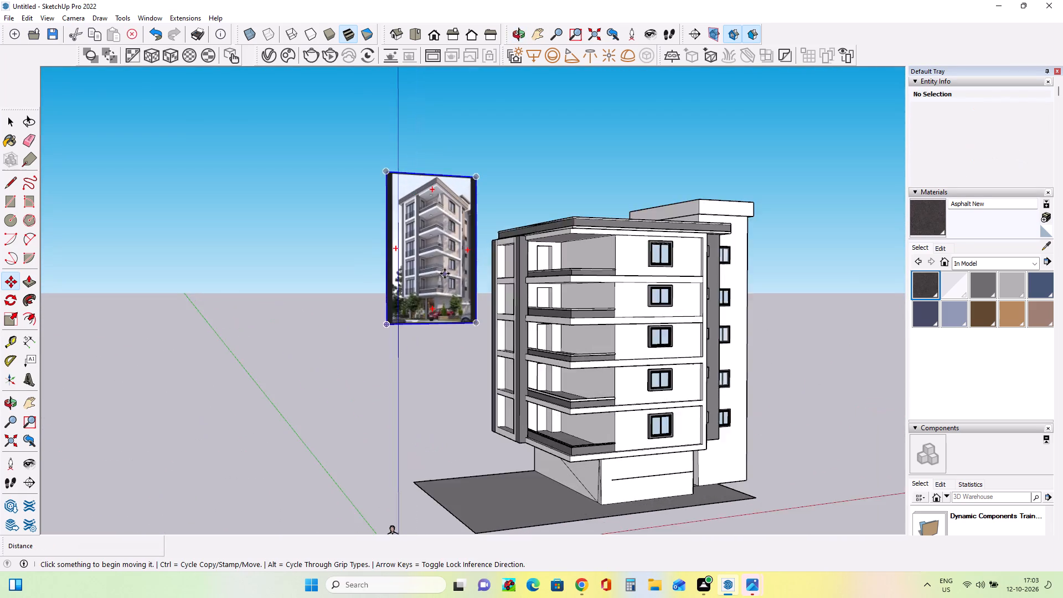
scroll(445, 274, up, 13)
middle_drag(449, 291, 452, 304)
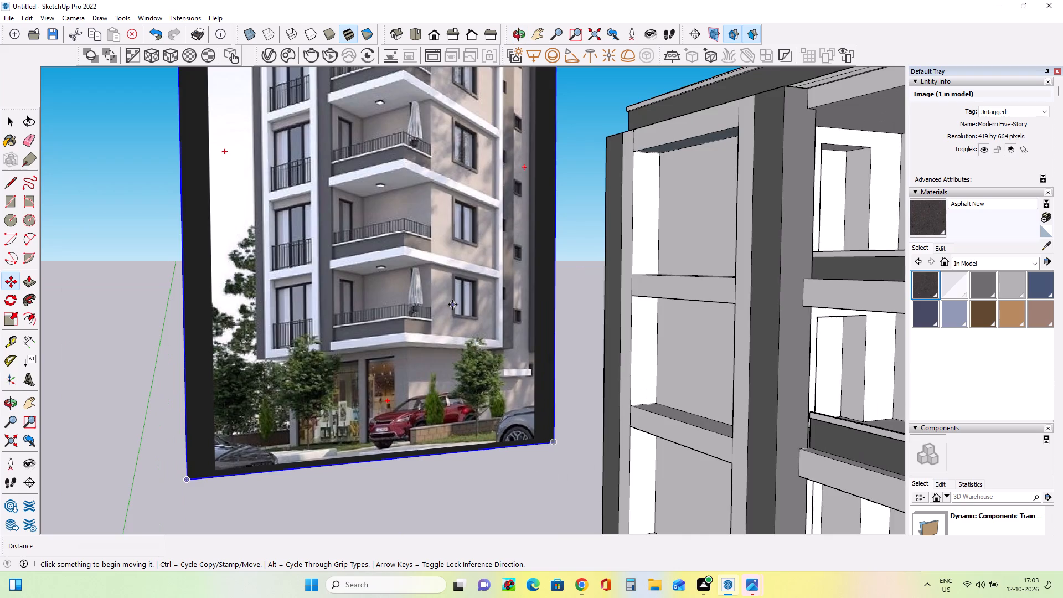
scroll(452, 305, down, 13)
scroll(459, 274, up, 2)
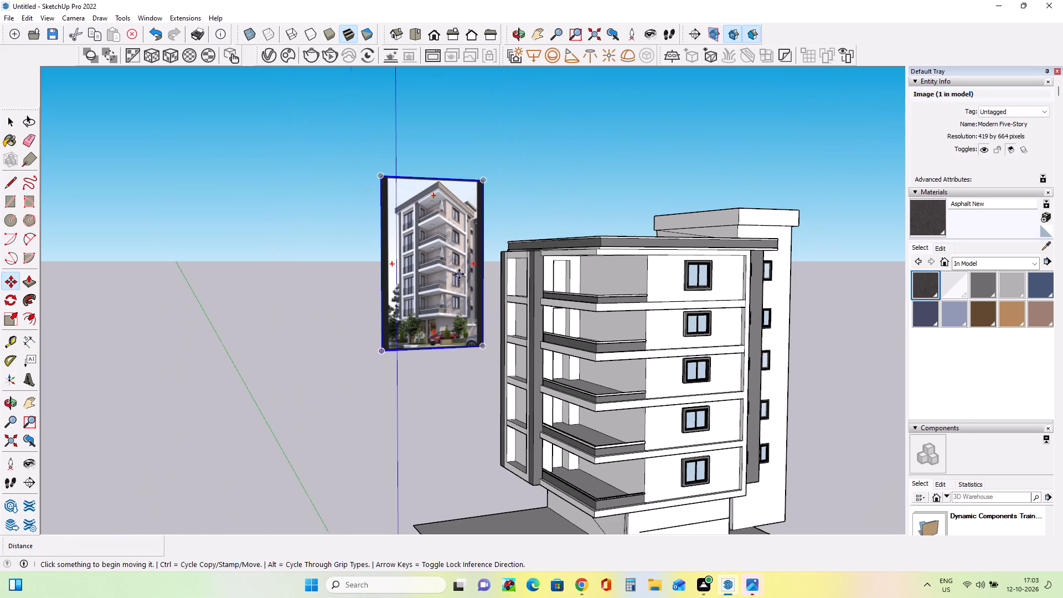
scroll(459, 274, up, 11)
scroll(461, 273, down, 2)
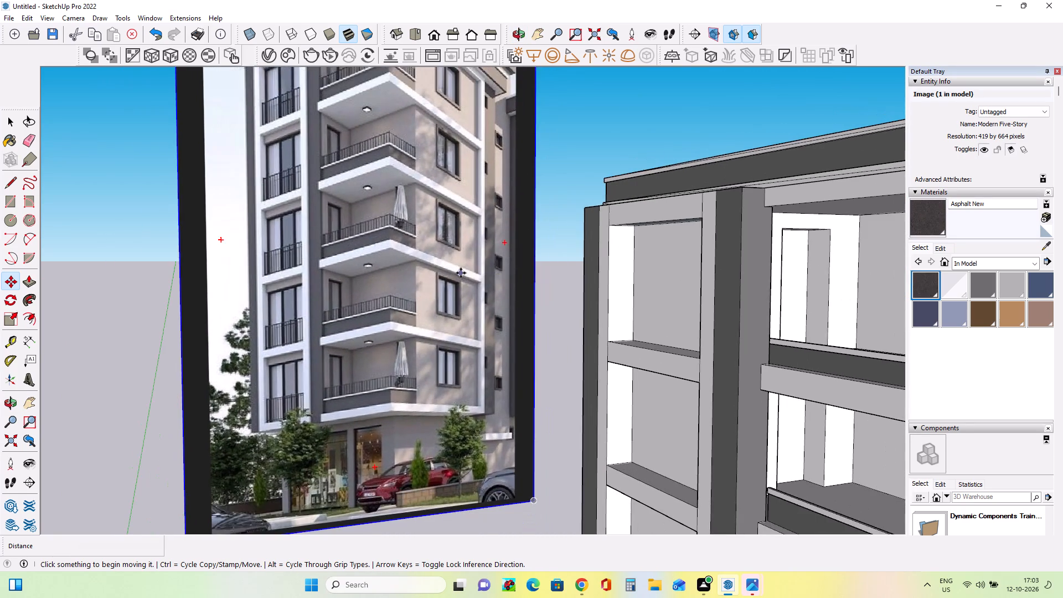
scroll(461, 273, down, 15)
middle_drag(701, 419, 697, 378)
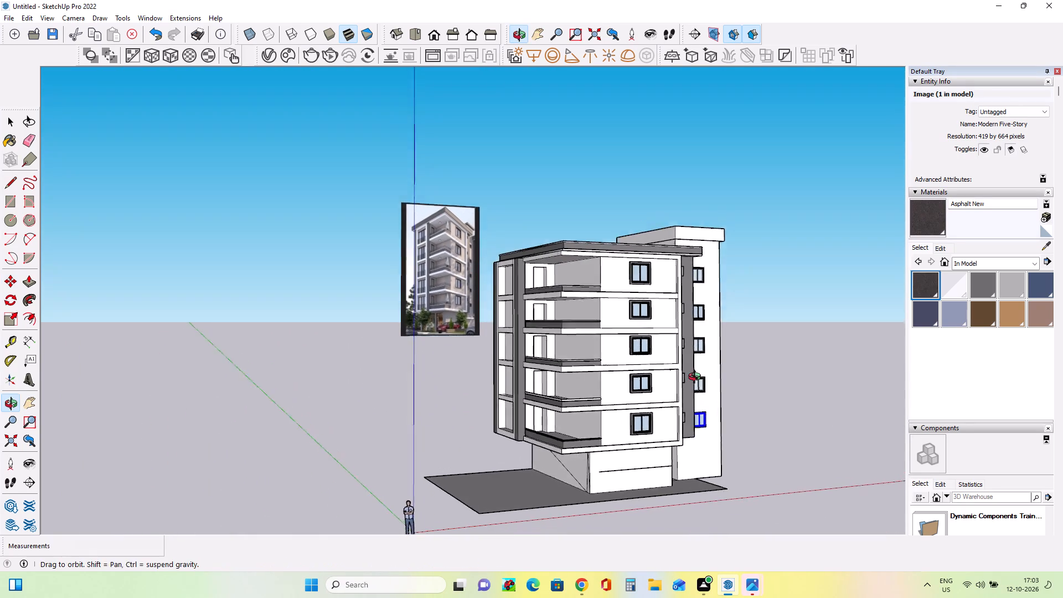
middle_drag(697, 378, 697, 374)
scroll(581, 342, up, 2)
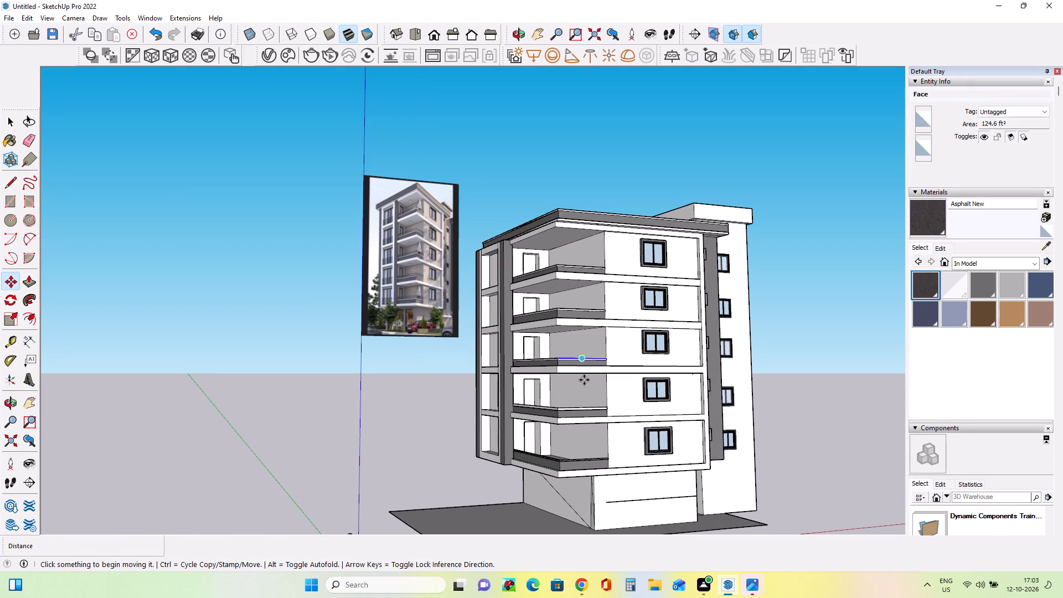
Erase the diagonal edge across the ground-floor wall beneath the balconies.
middle_drag(627, 508, 694, 464)
scroll(607, 517, up, 5)
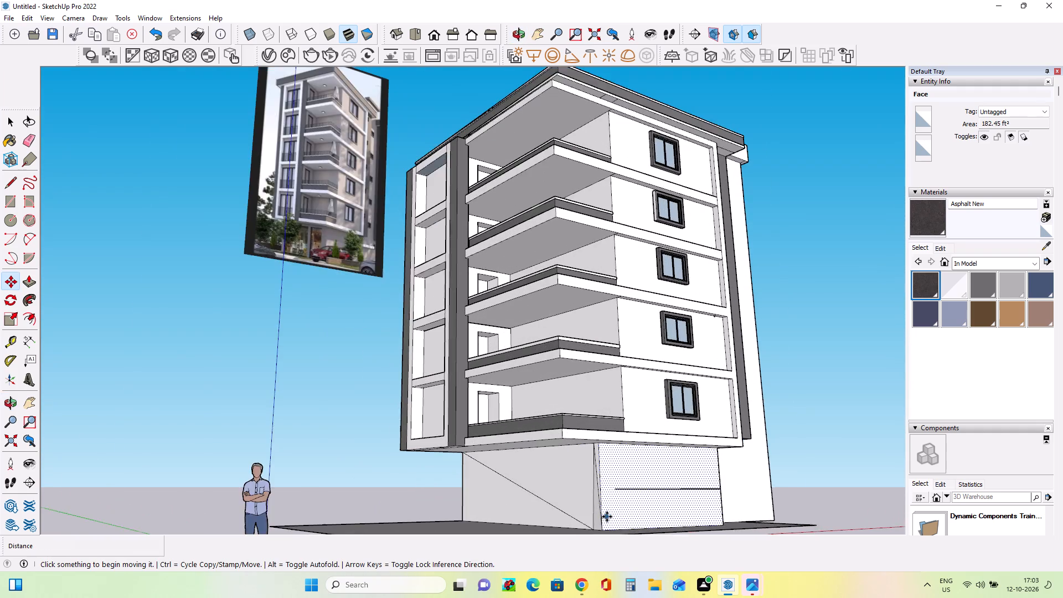
scroll(607, 517, up, 1)
middle_drag(607, 517, 692, 522)
scroll(629, 514, up, 4)
middle_drag(648, 497, 659, 516)
click(32, 142)
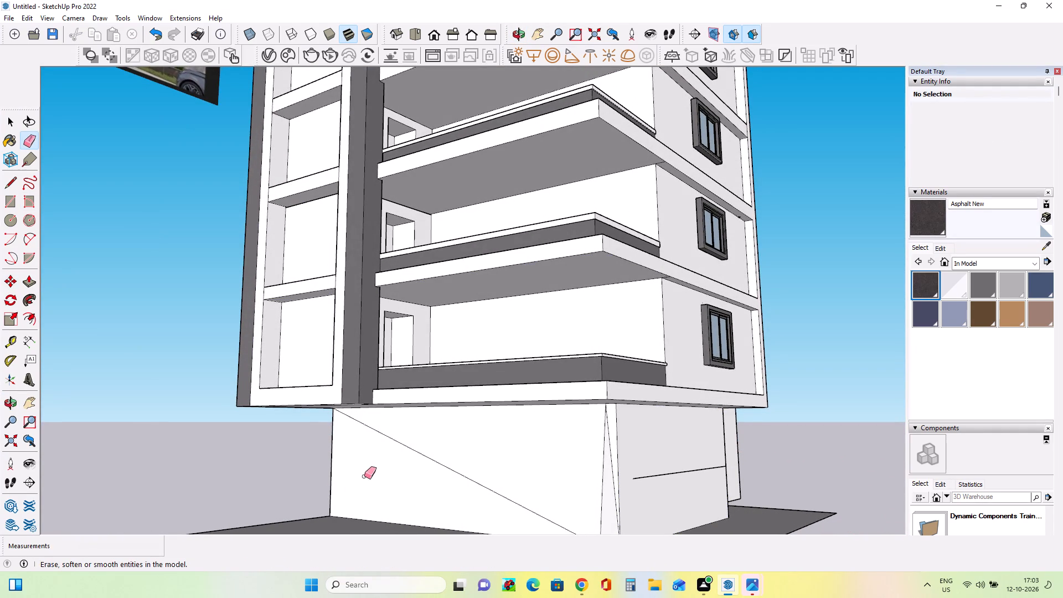
drag(452, 462, 449, 478)
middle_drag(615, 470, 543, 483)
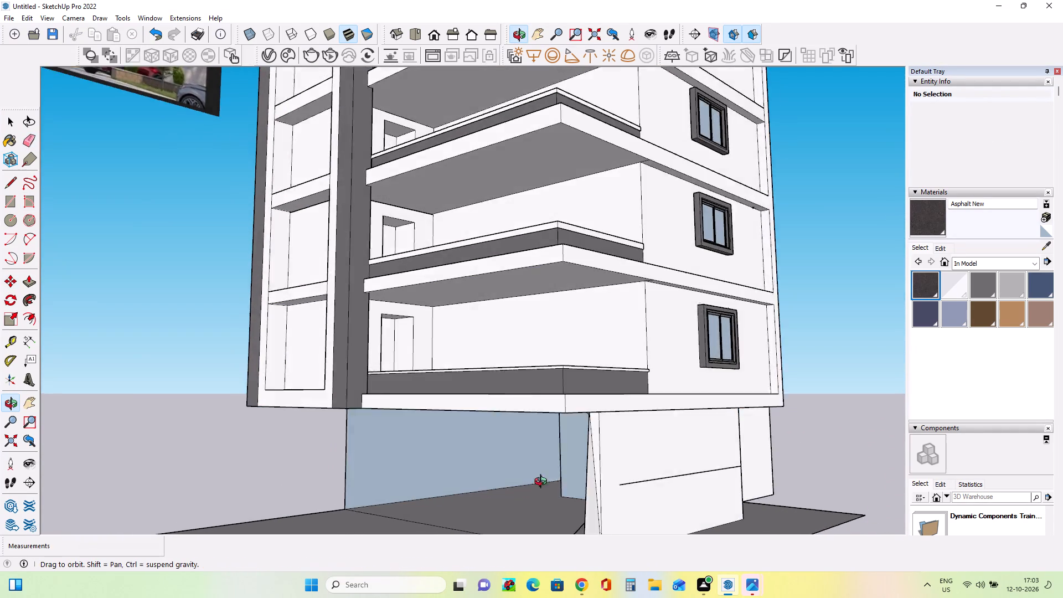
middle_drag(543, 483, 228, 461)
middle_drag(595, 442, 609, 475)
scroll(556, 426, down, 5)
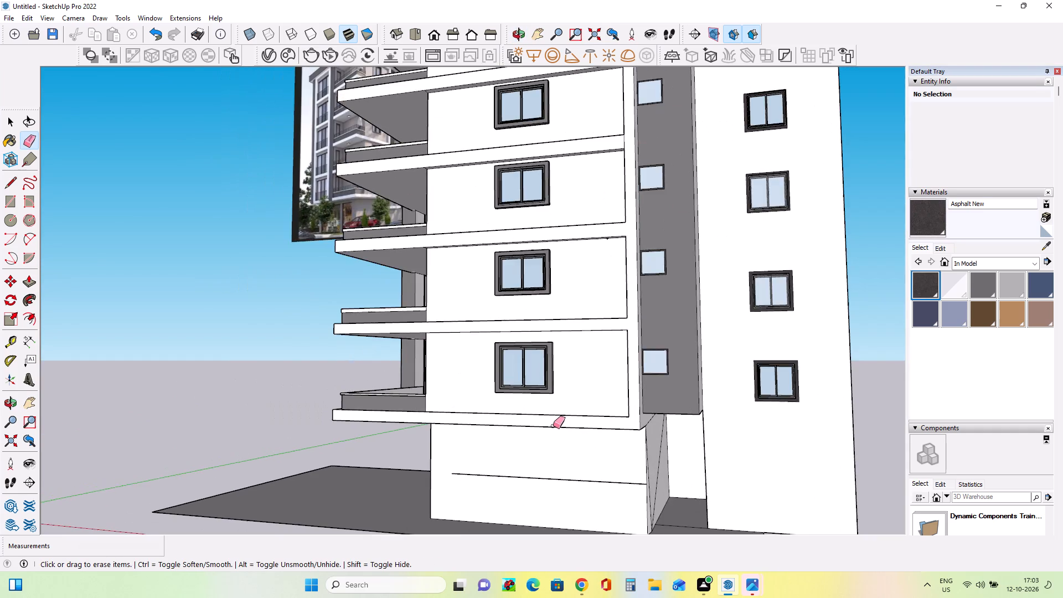
Erase the edges of the ground-floor front wall and its narrow corner strip beneath the lowest balcony slab.
scroll(553, 427, down, 4)
middle_drag(670, 488, 636, 511)
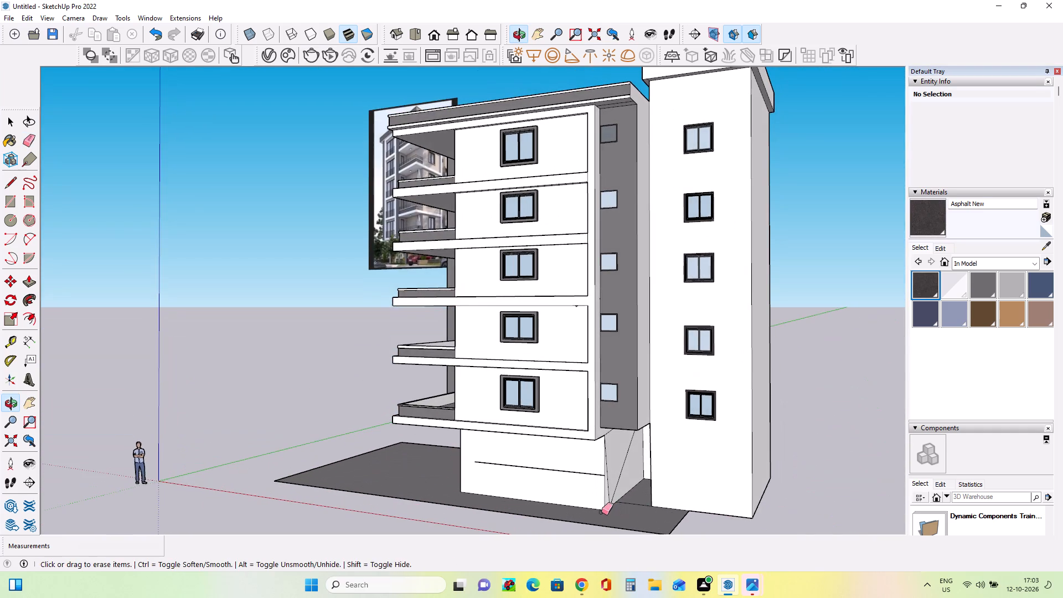
middle_drag(601, 511, 598, 482)
scroll(576, 493, up, 4)
middle_drag(576, 494, 588, 514)
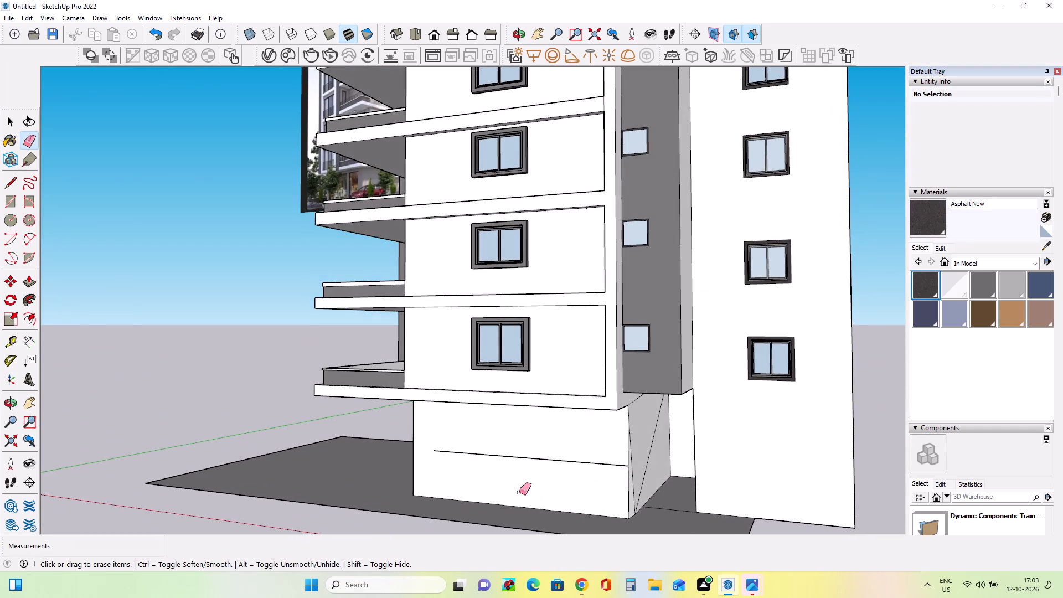
scroll(519, 492, down, 4)
middle_drag(524, 500, 559, 458)
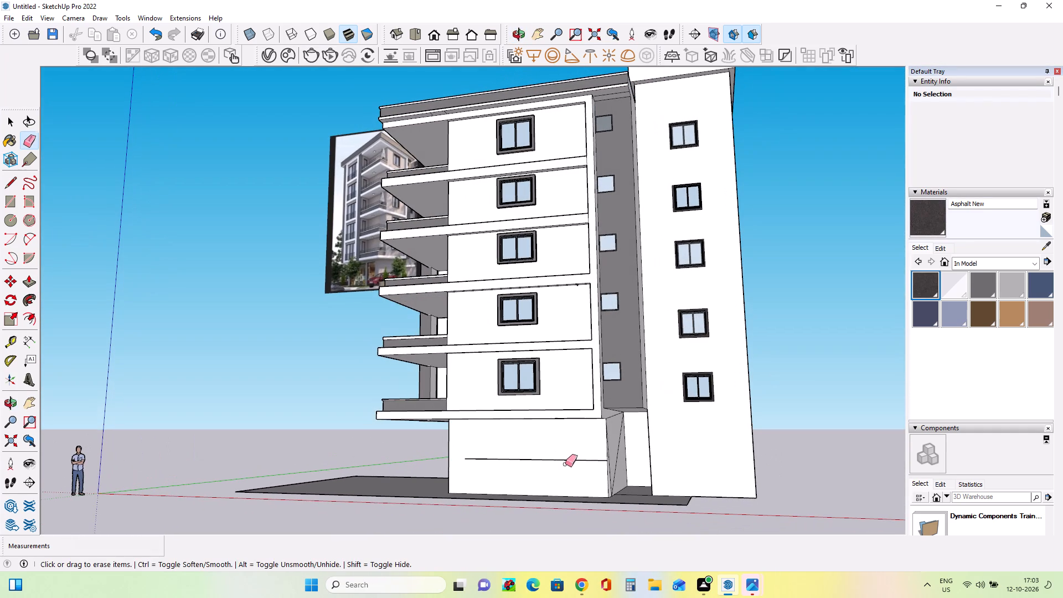
middle_drag(574, 481, 587, 459)
click(623, 452)
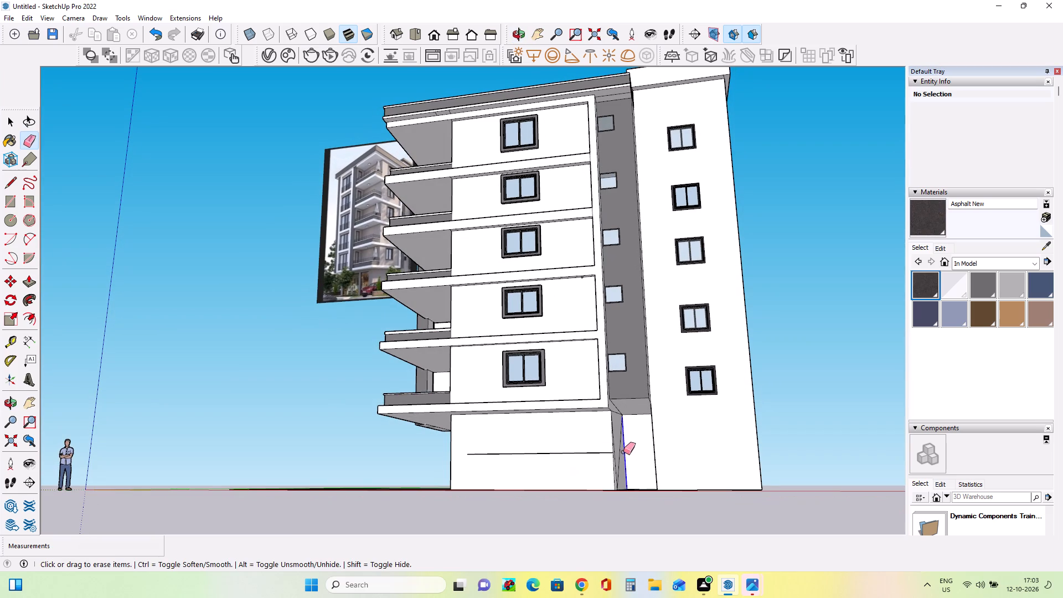
drag(605, 456, 548, 471)
drag(614, 447, 575, 464)
drag(617, 450, 625, 467)
drag(595, 451, 629, 448)
drag(604, 444, 622, 446)
drag(603, 440, 628, 452)
Erase the leftover vertical edges at both ends of the removed ground-floor front wall.
middle_drag(529, 457, 568, 375)
middle_drag(552, 401, 563, 475)
drag(456, 465, 494, 465)
drag(456, 468, 512, 468)
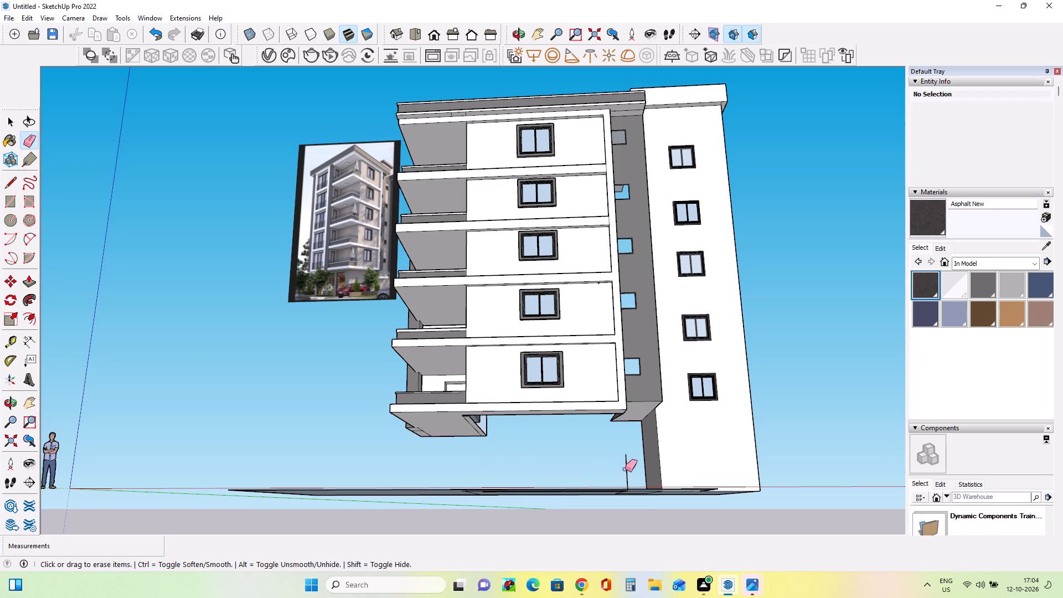
drag(627, 470, 633, 471)
Push/Pull the ground-floor footprint under the windowed facade up about 10' 1 3/4" to the underside of the lowest slab.
middle_drag(571, 470, 588, 414)
scroll(524, 427, up, 3)
middle_drag(532, 453, 550, 515)
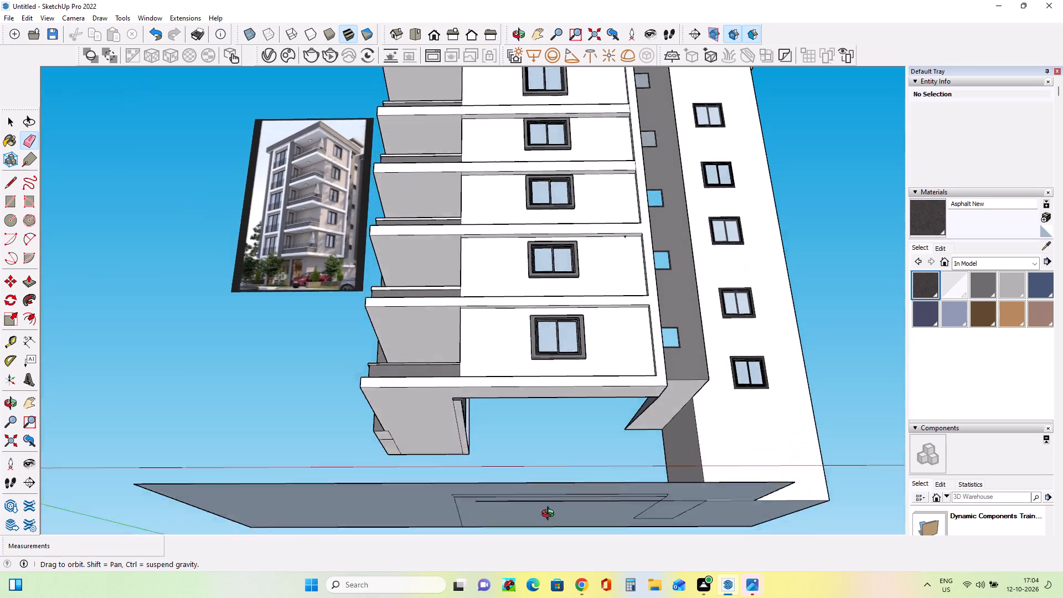
middle_drag(550, 515, 576, 597)
middle_drag(568, 519, 571, 540)
drag(578, 502, 580, 511)
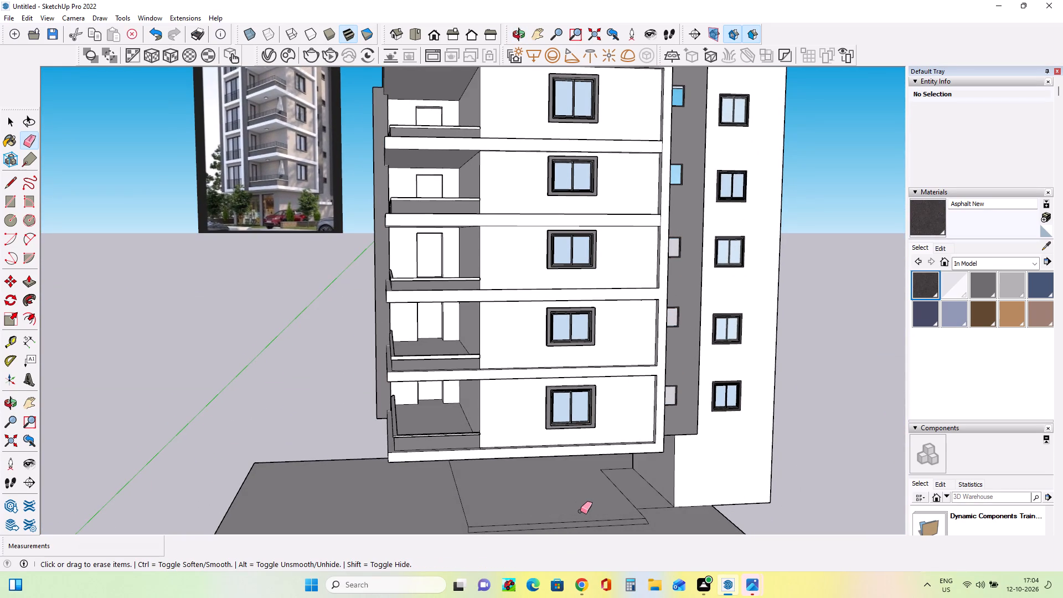
middle_drag(580, 510, 584, 528)
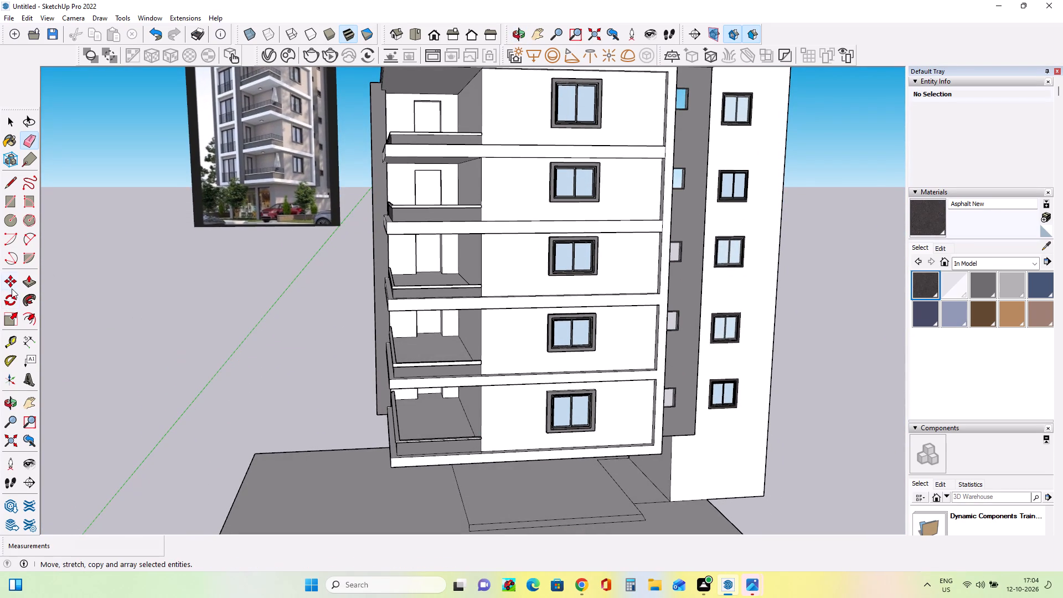
click(28, 285)
click(564, 505)
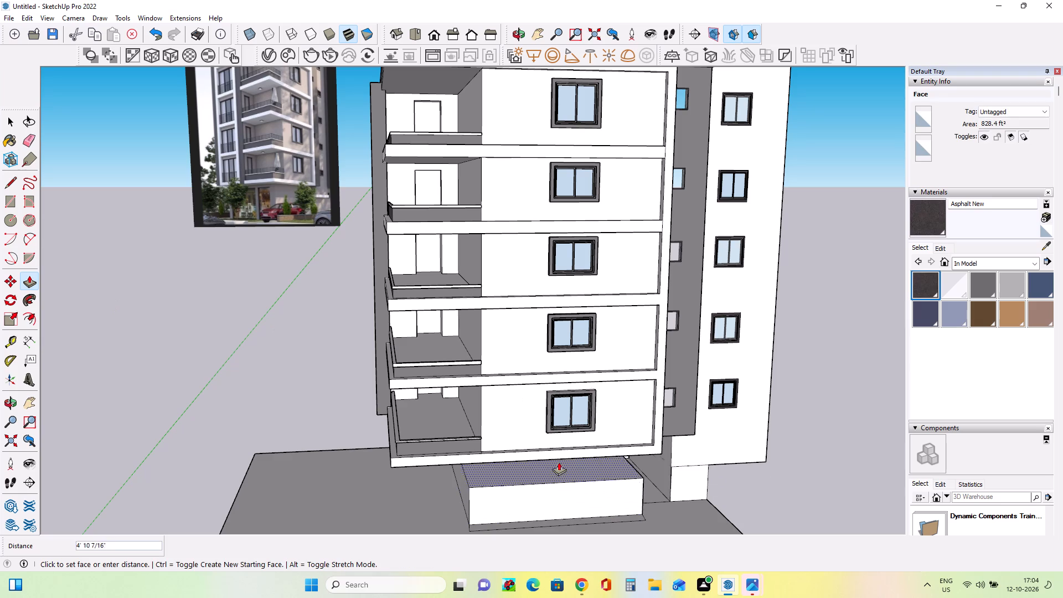
click(558, 452)
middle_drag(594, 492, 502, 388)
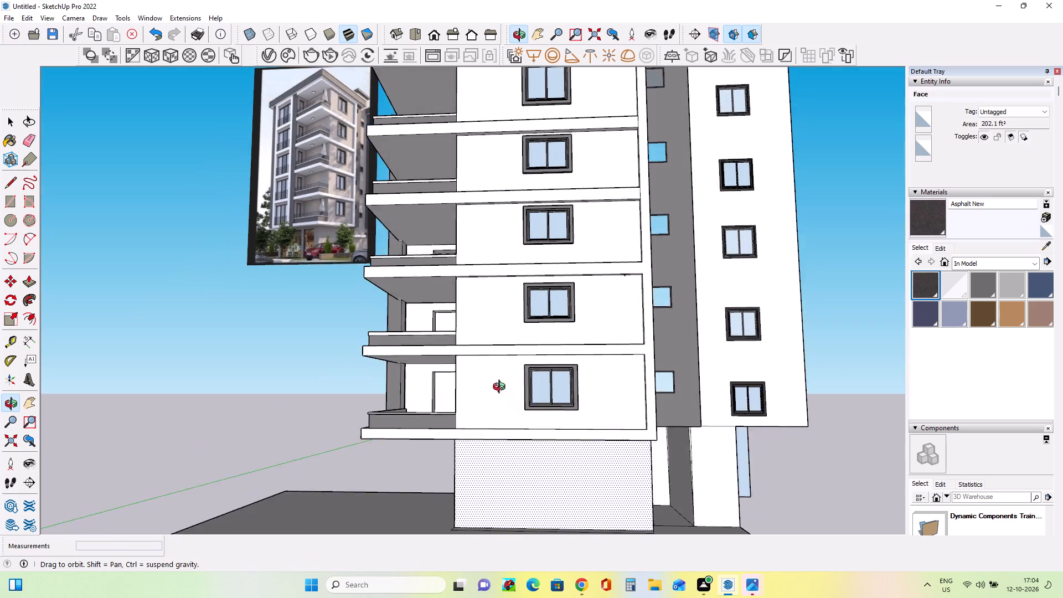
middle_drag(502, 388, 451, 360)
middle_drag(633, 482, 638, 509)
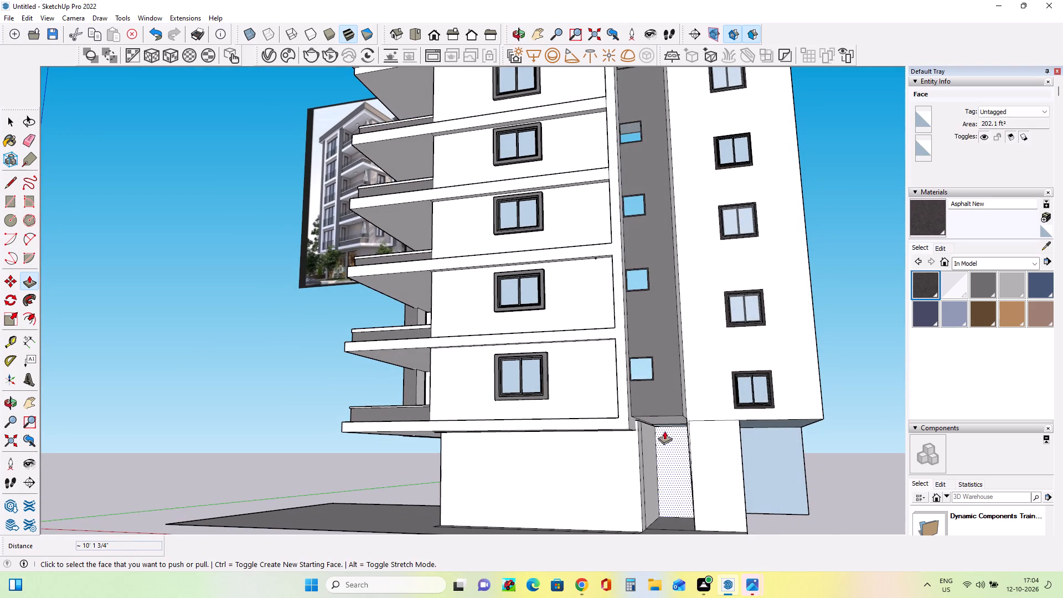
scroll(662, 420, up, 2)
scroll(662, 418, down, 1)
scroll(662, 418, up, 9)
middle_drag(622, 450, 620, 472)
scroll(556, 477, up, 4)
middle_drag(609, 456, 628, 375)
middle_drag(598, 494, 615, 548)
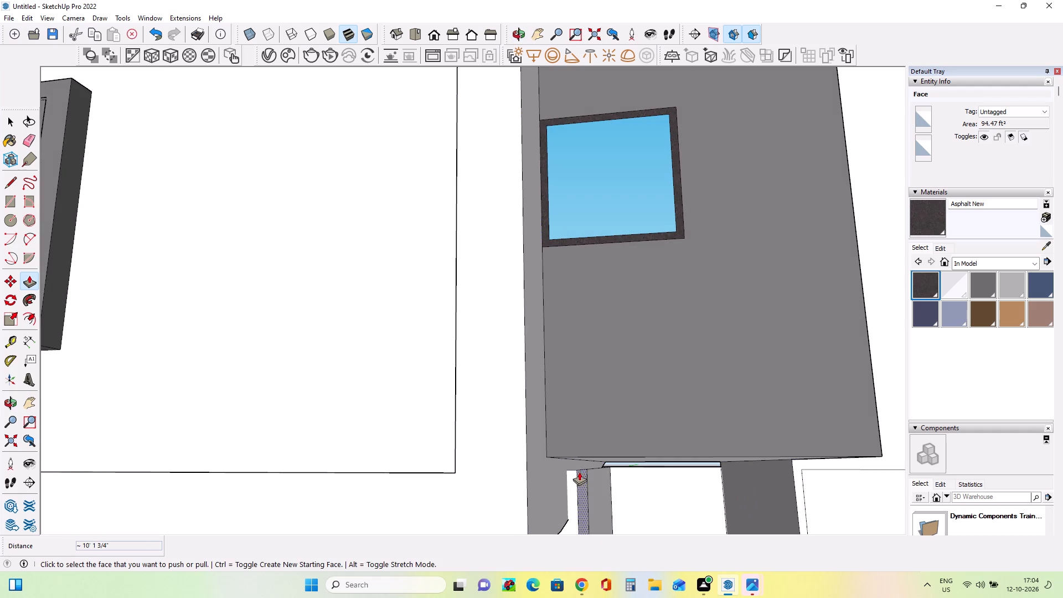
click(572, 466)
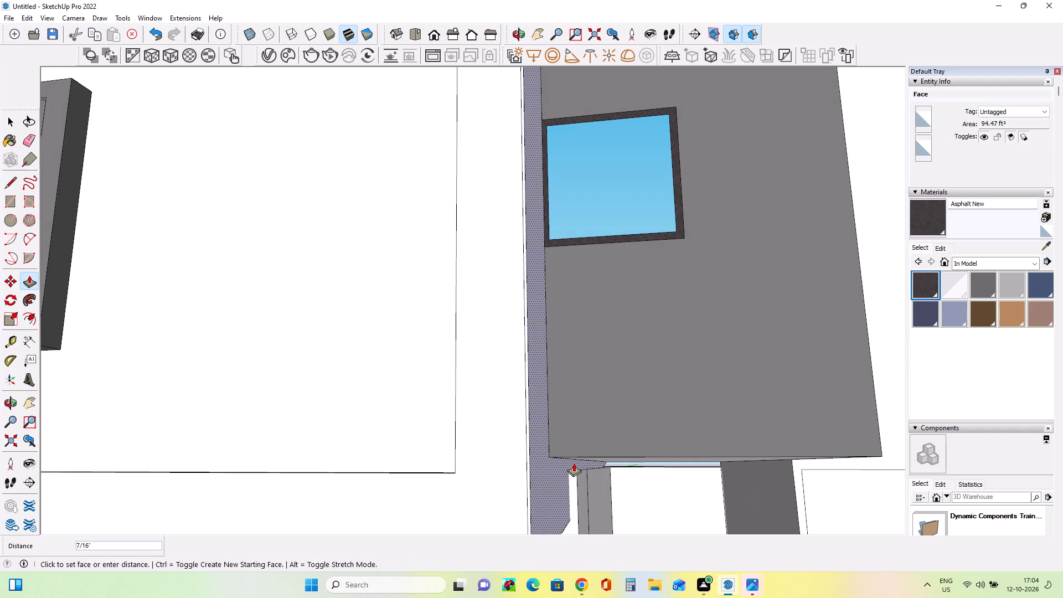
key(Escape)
Close the building's open back with a rectangle about 40' 6" by 35' 4", from the base corner up to the roof corner.
middle_drag(631, 497, 153, 537)
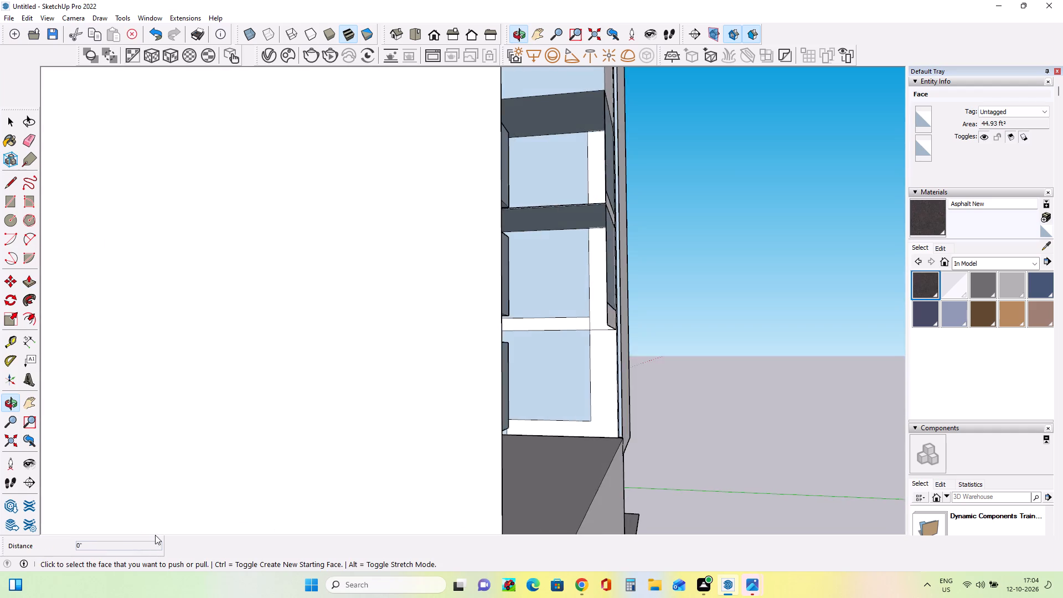
scroll(481, 435, down, 17)
middle_drag(696, 488, 450, 514)
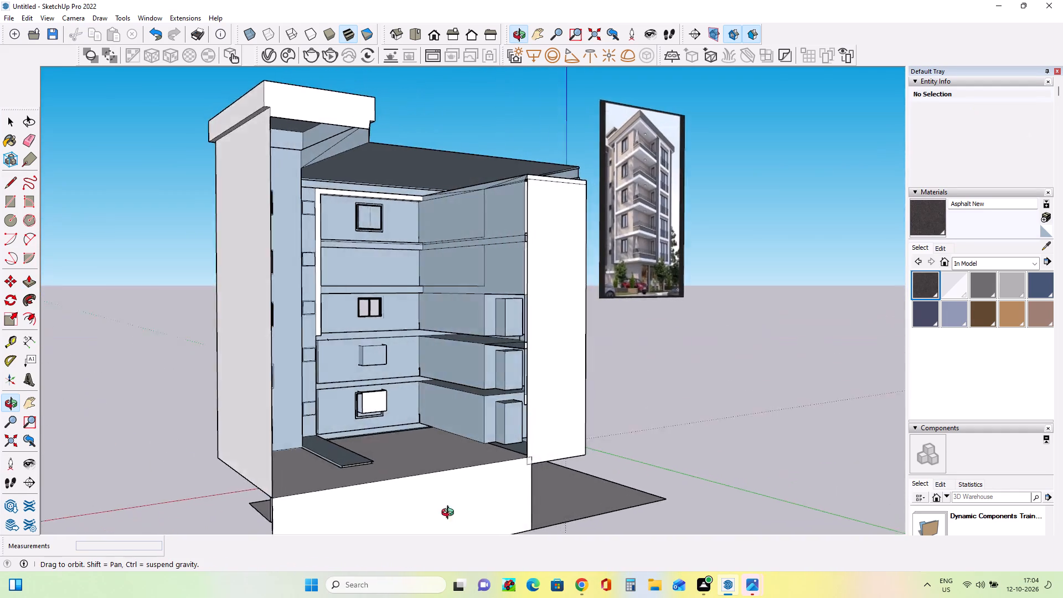
middle_drag(450, 514, 171, 453)
middle_drag(467, 462, 493, 521)
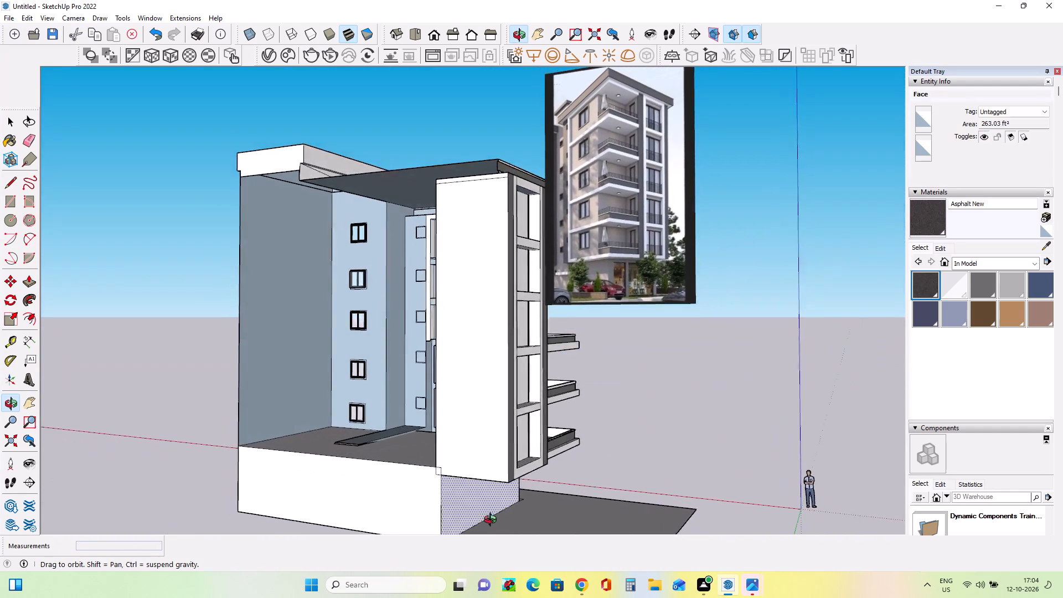
middle_drag(493, 521, 585, 554)
middle_drag(563, 487, 603, 468)
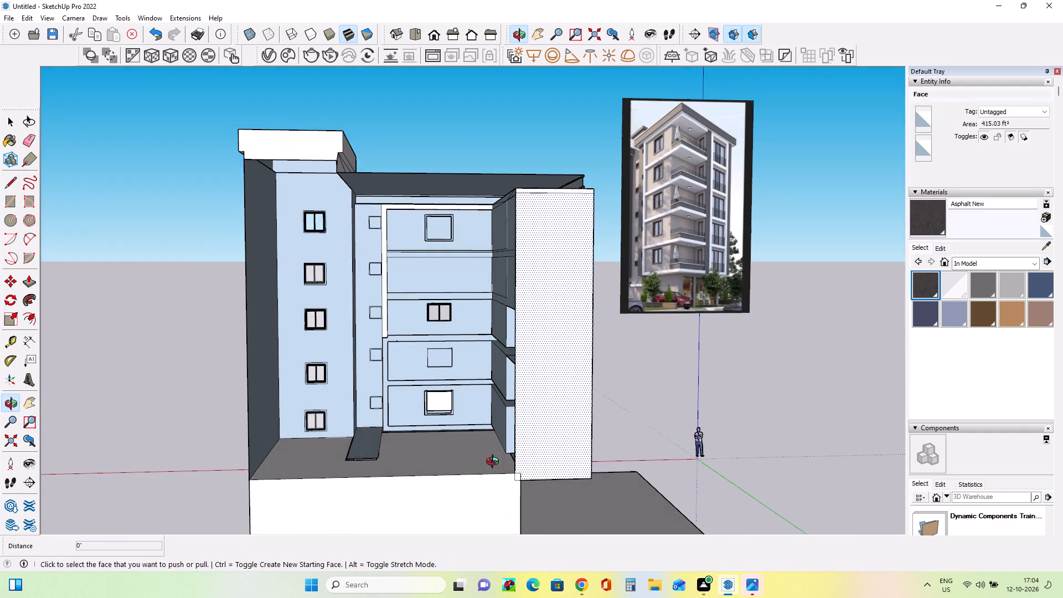
click(3, 206)
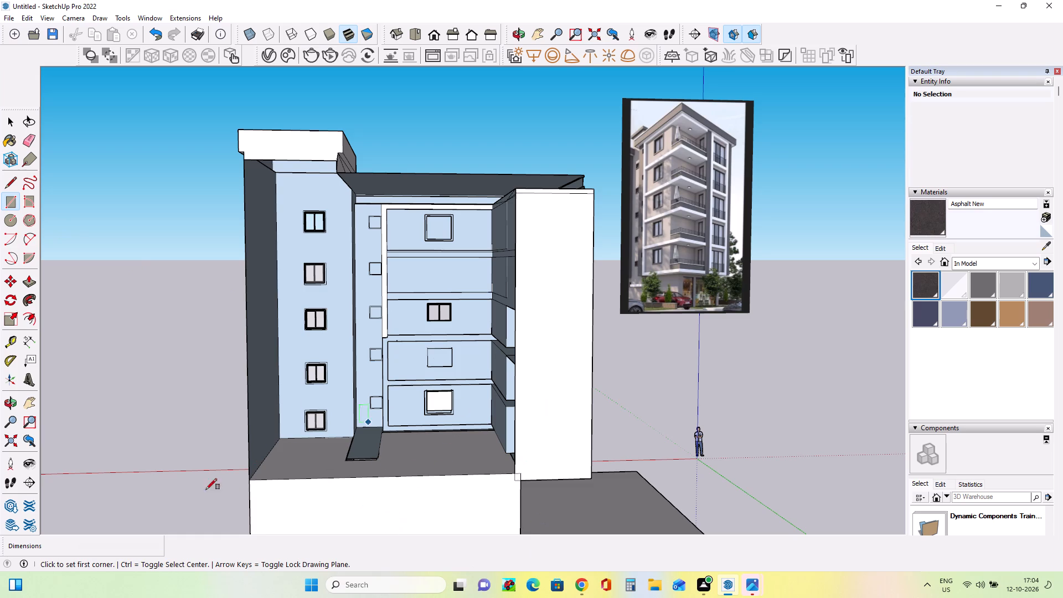
click(251, 477)
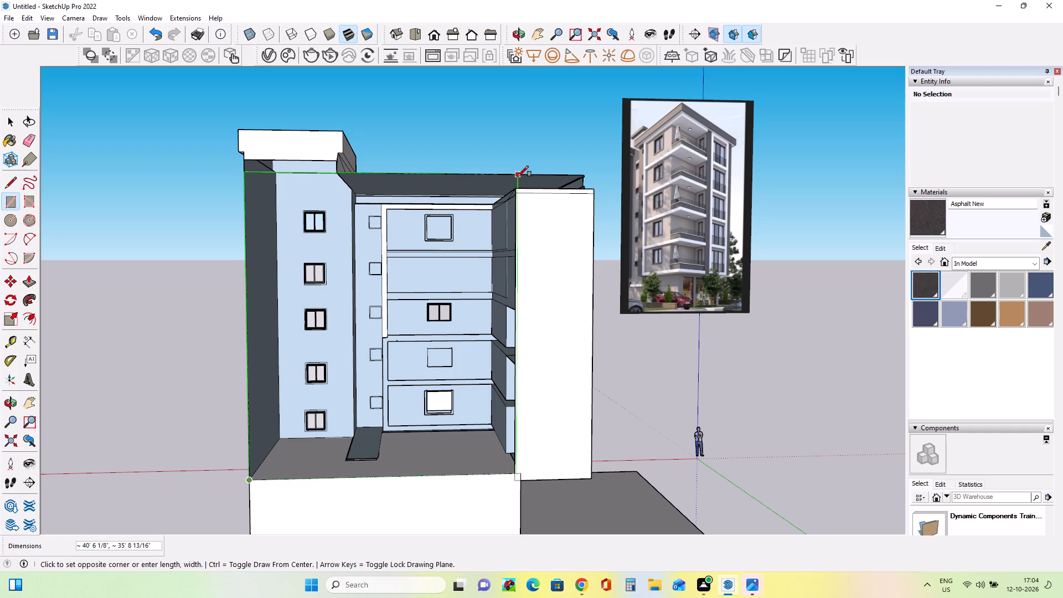
middle_drag(523, 189, 541, 358)
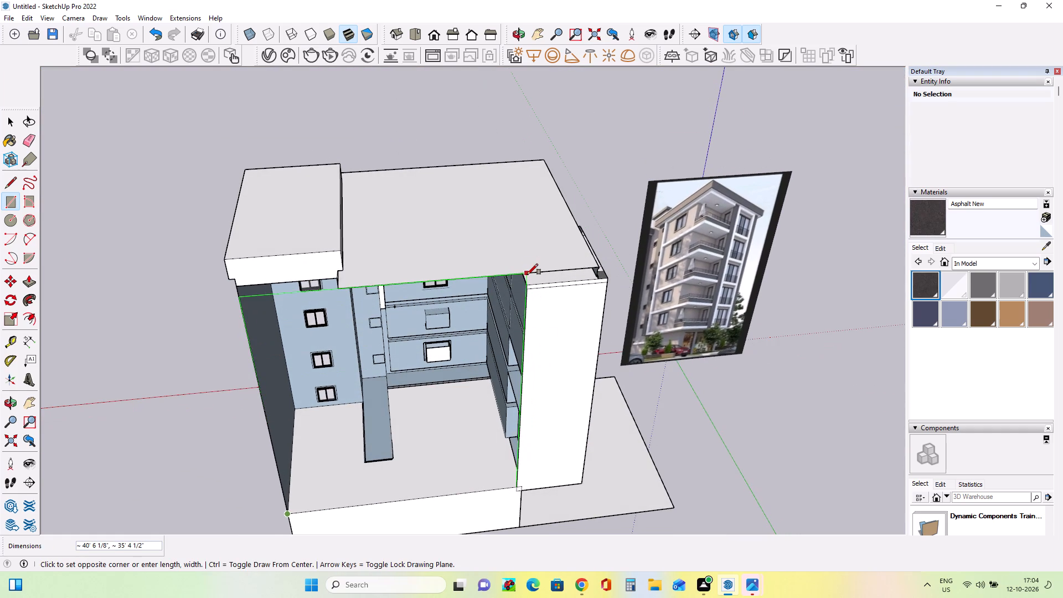
click(527, 275)
Examine the closed building from all sides, including the open ground floor beneath the white side tower.
middle_drag(507, 305, 438, 216)
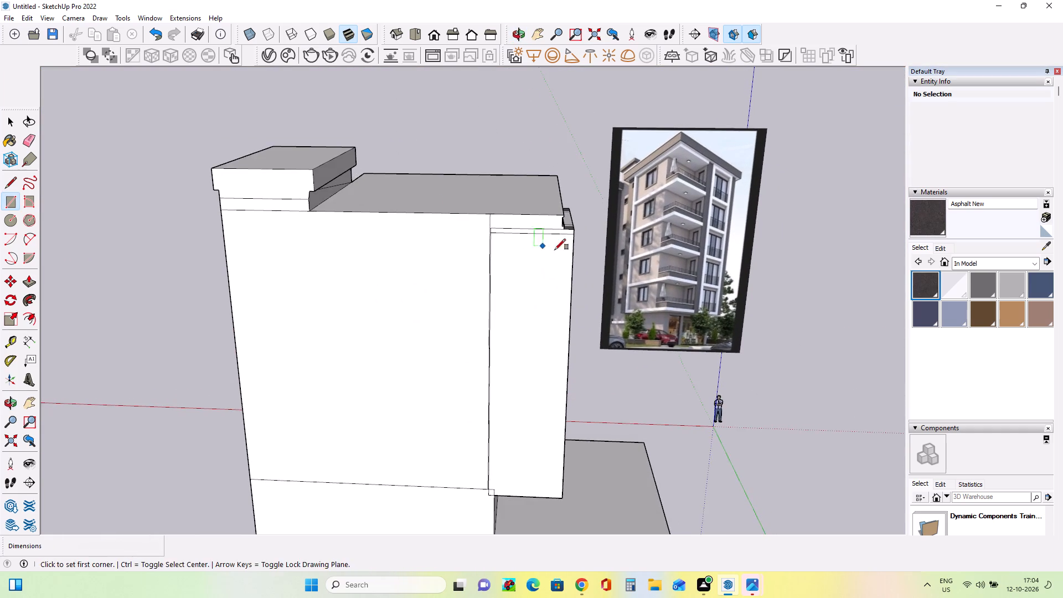
middle_drag(555, 250, 57, 270)
middle_drag(590, 268, 144, 209)
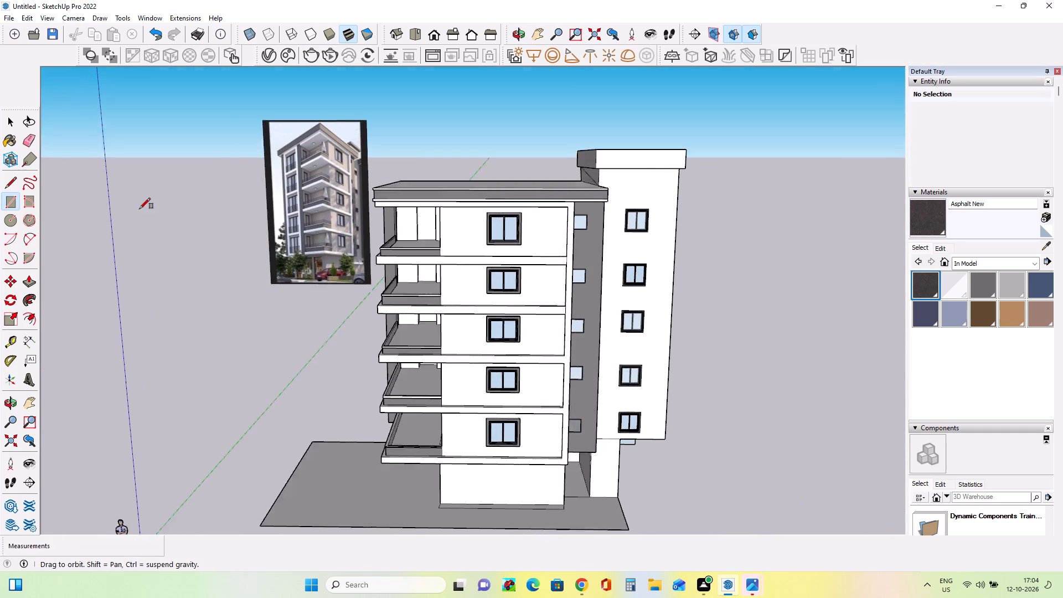
middle_drag(510, 464, 336, 338)
middle_drag(723, 497, 642, 514)
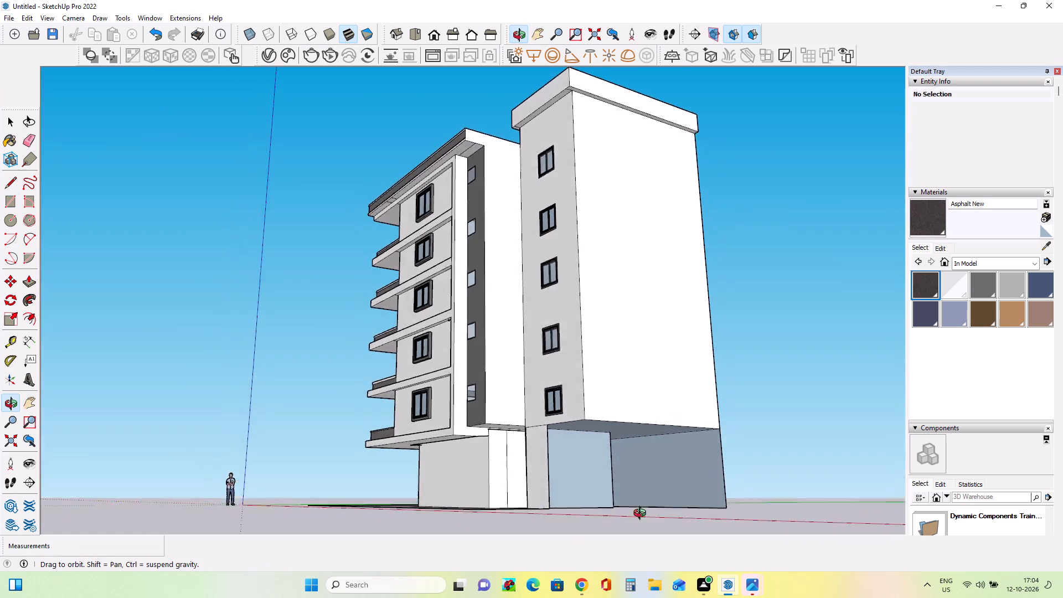
middle_drag(642, 514, 864, 520)
middle_drag(643, 513, 474, 471)
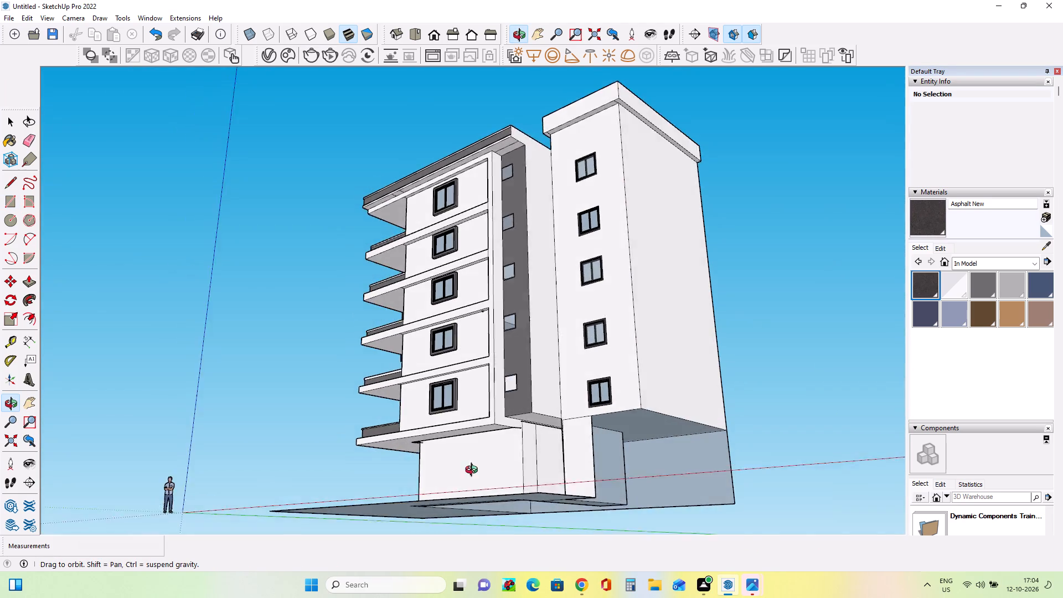
middle_drag(474, 471, 434, 476)
middle_drag(696, 508, 603, 528)
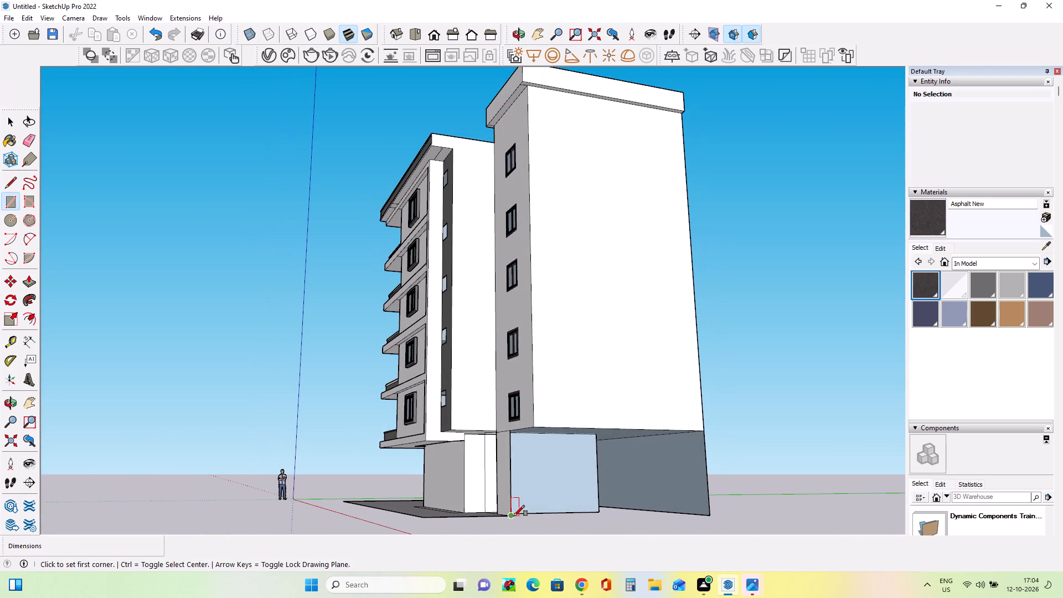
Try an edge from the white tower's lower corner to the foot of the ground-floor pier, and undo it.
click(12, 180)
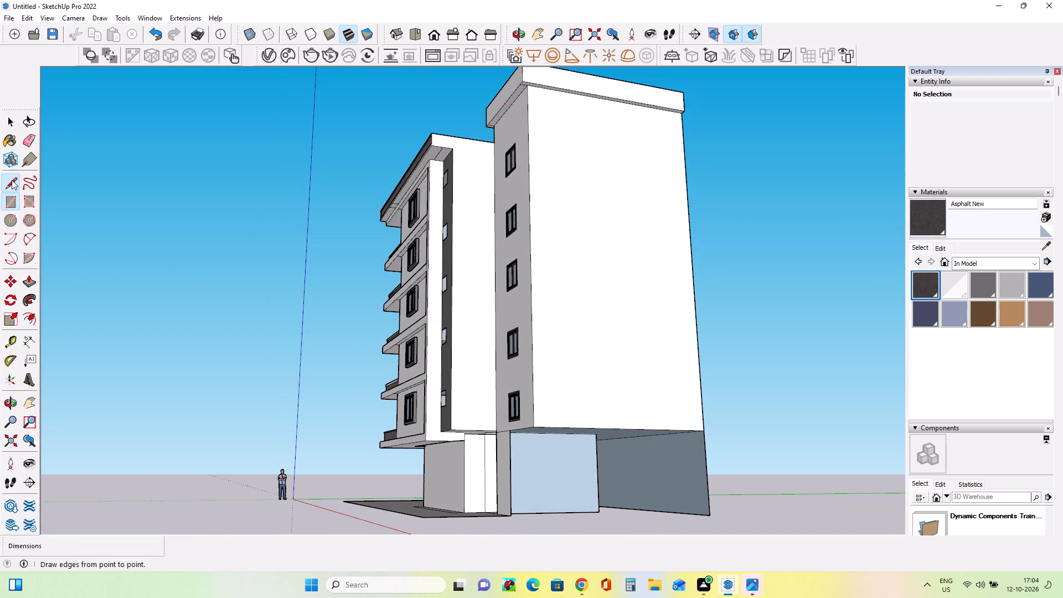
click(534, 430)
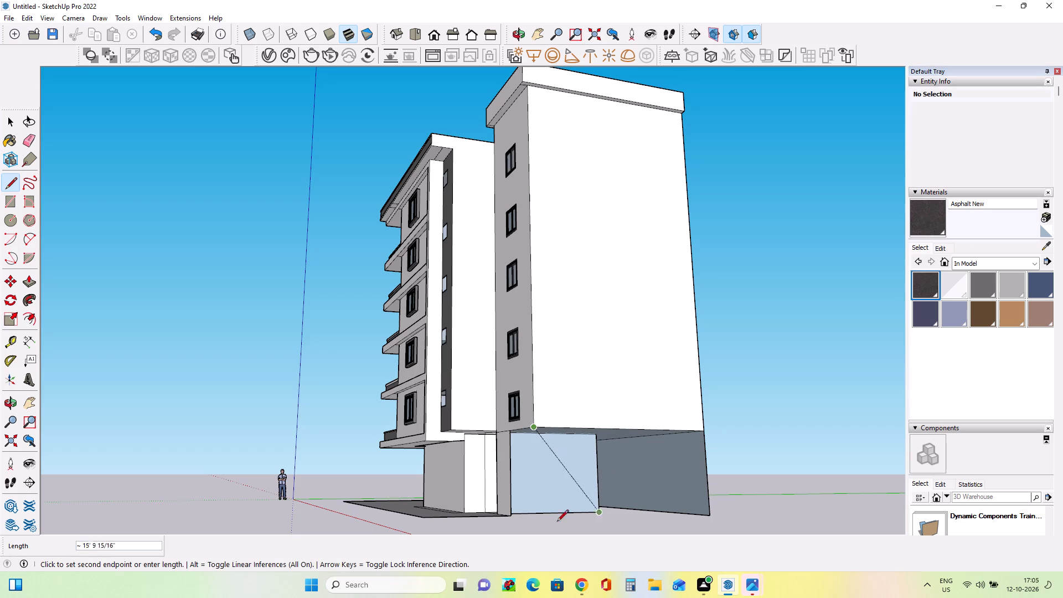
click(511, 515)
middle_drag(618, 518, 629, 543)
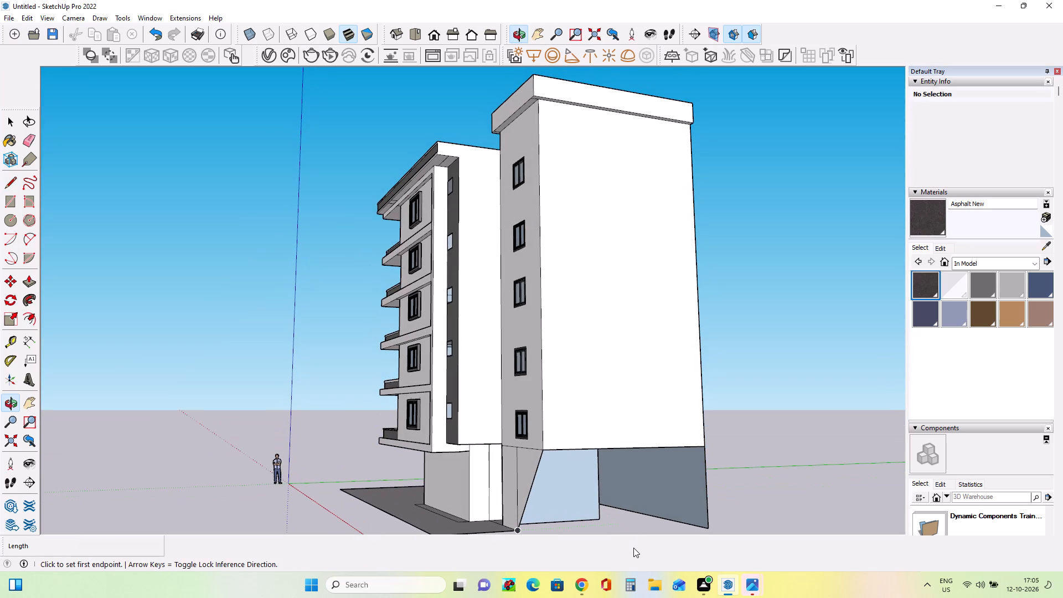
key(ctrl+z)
Draw a ground rectangle beneath the white tower, from the rear wall's outer corner to the foot of the front pier.
middle_drag(794, 570, 941, 572)
middle_drag(627, 482, 874, 496)
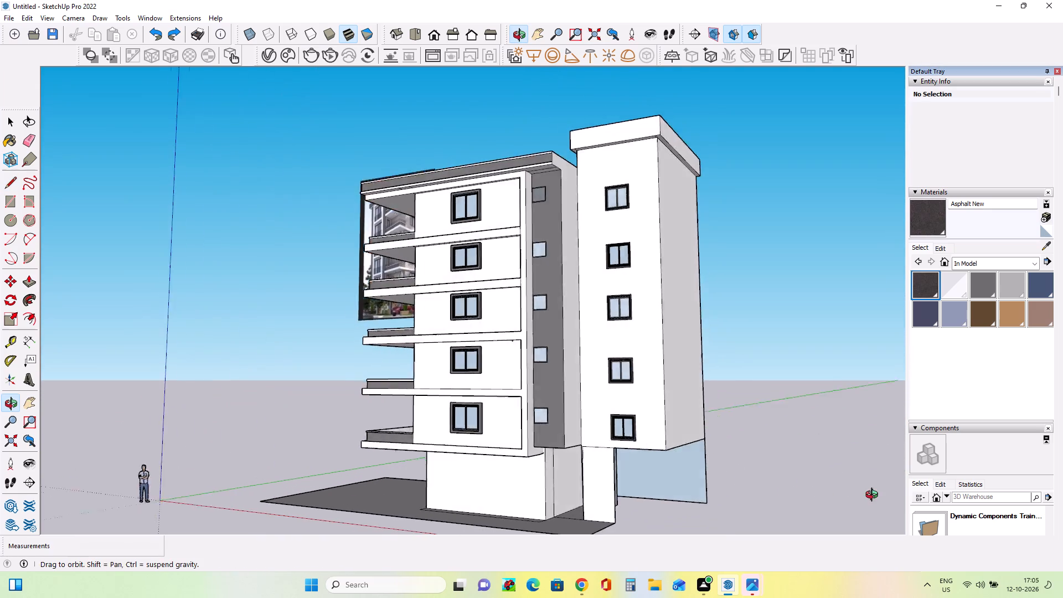
middle_drag(874, 496, 874, 498)
middle_drag(767, 524, 781, 570)
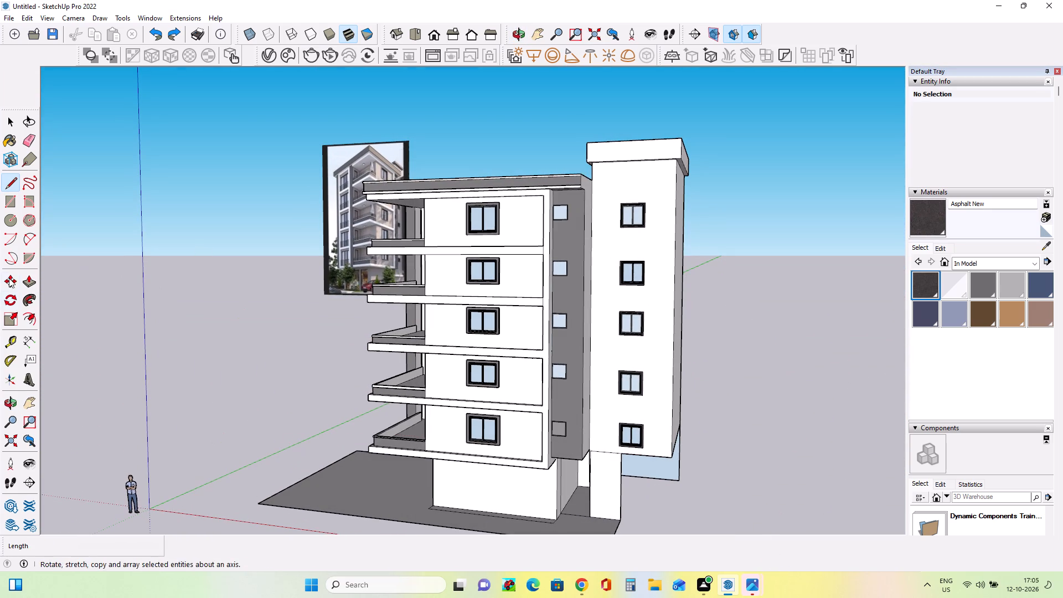
click(12, 198)
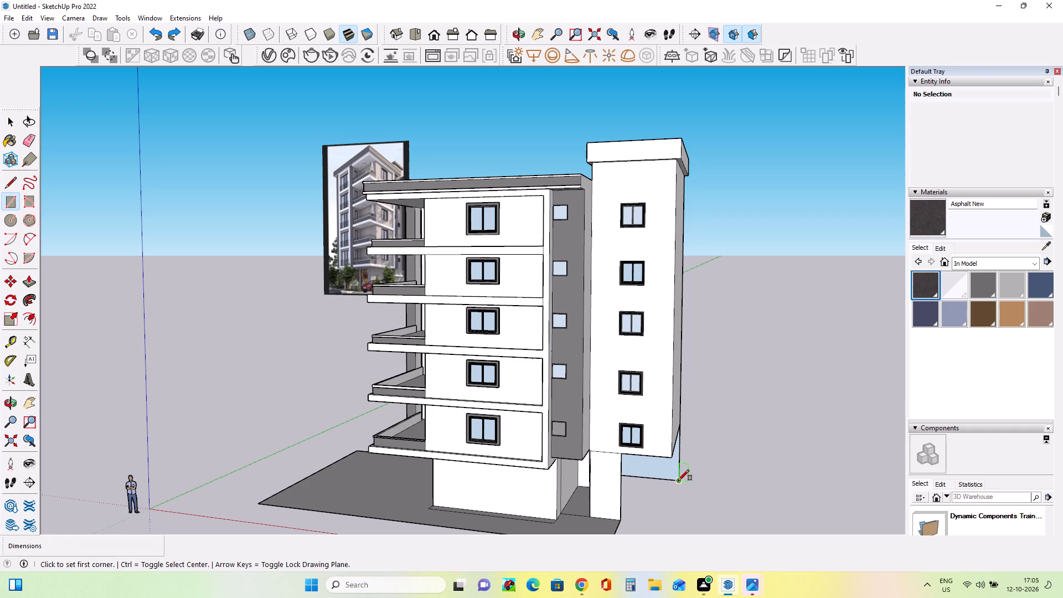
click(678, 481)
click(584, 520)
Push/Pull the recessed ground-floor wall beneath the side tower outward, ending with a pull of about 7' 3", flush with the tower's outer side.
middle_drag(674, 529, 734, 551)
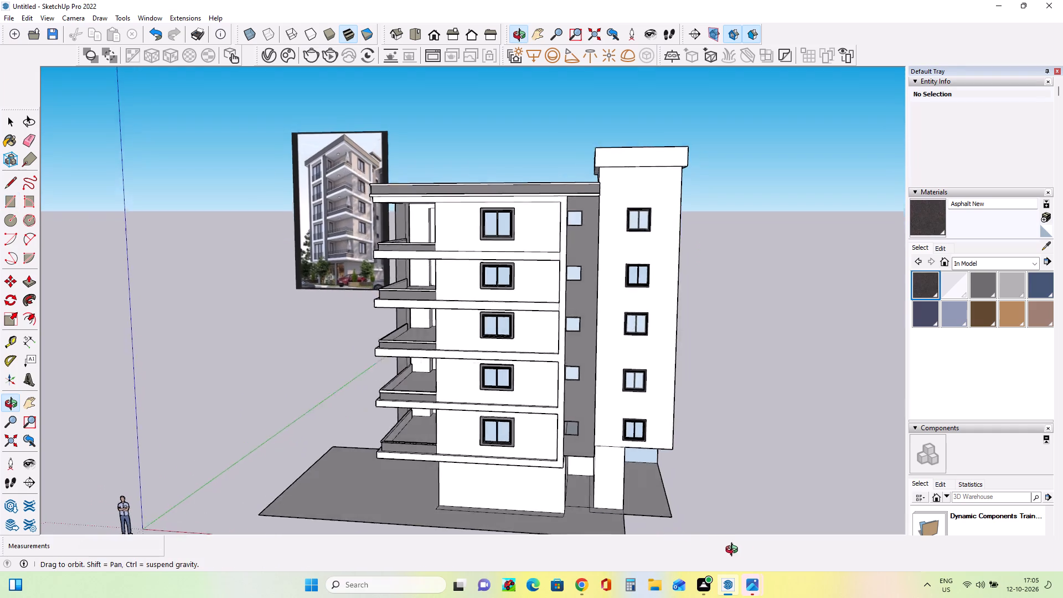
middle_drag(734, 551, 755, 552)
scroll(621, 508, up, 4)
middle_drag(581, 511, 527, 518)
middle_drag(647, 514, 449, 482)
middle_drag(586, 476, 620, 487)
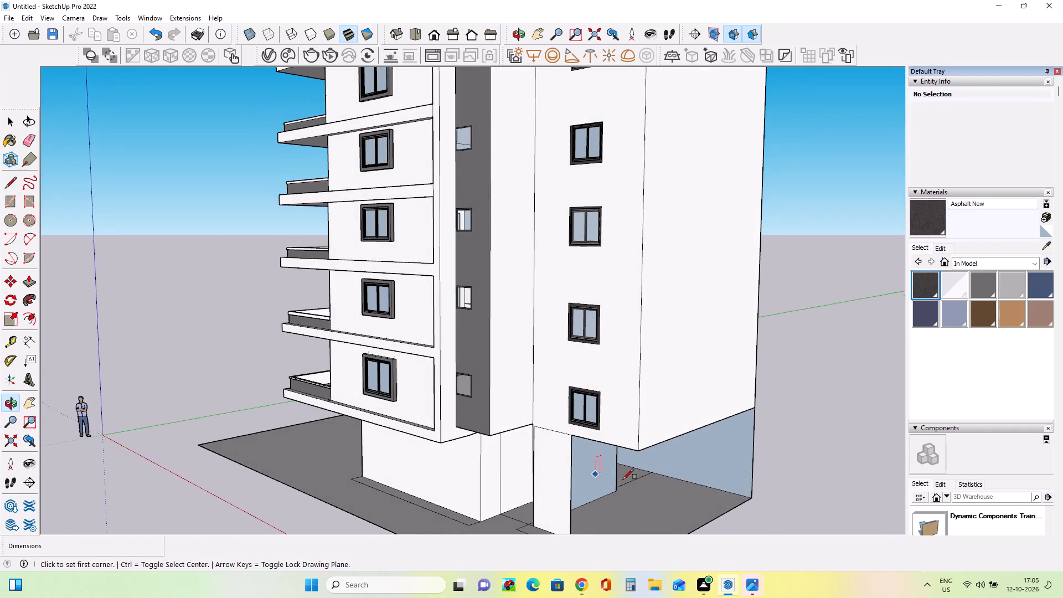
click(30, 285)
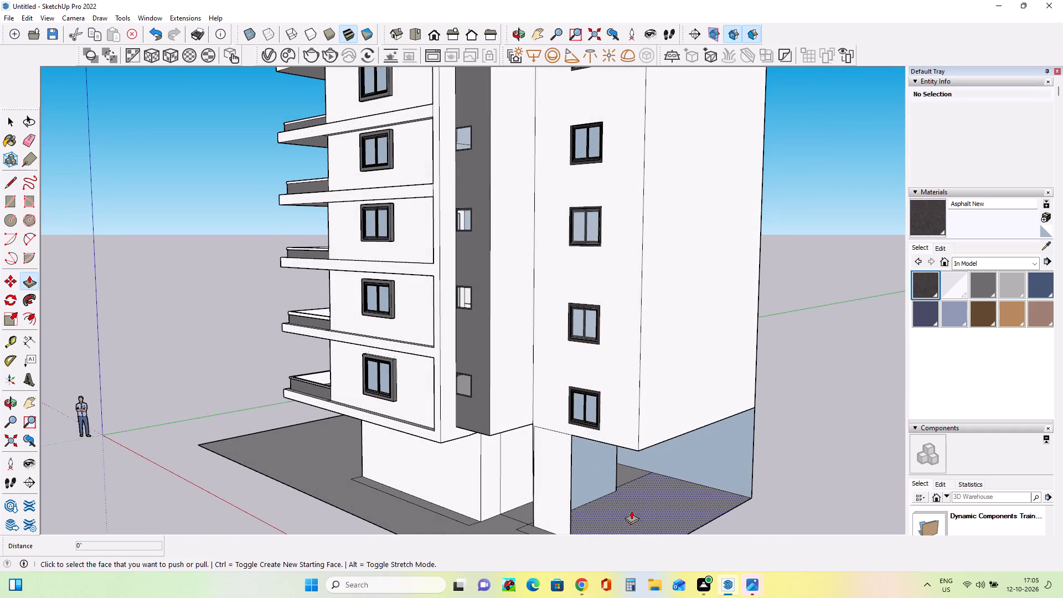
click(604, 476)
click(696, 484)
click(616, 484)
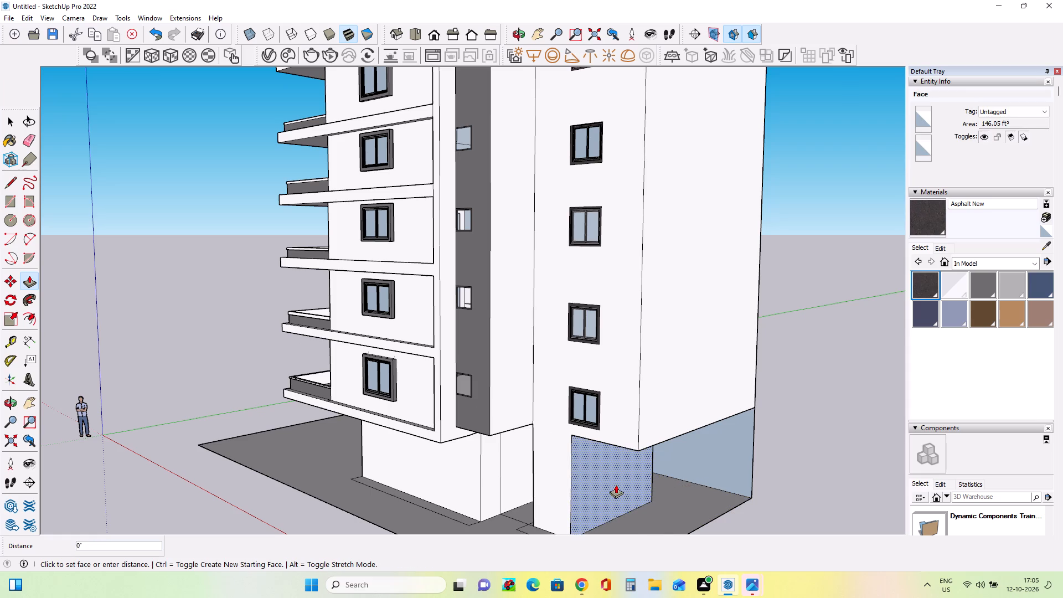
click(715, 502)
middle_drag(763, 496, 459, 463)
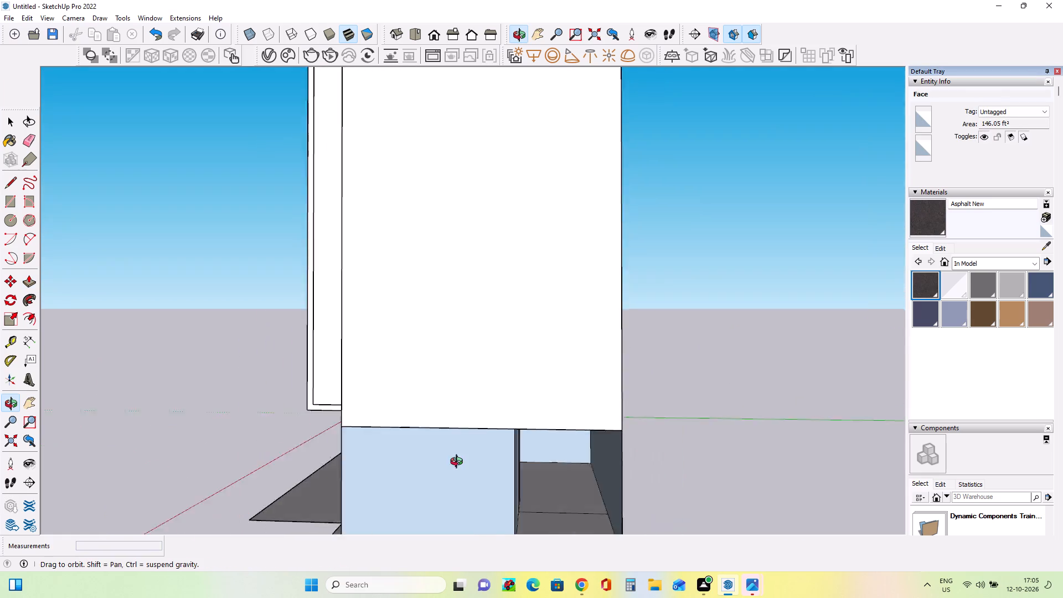
middle_drag(459, 463, 427, 463)
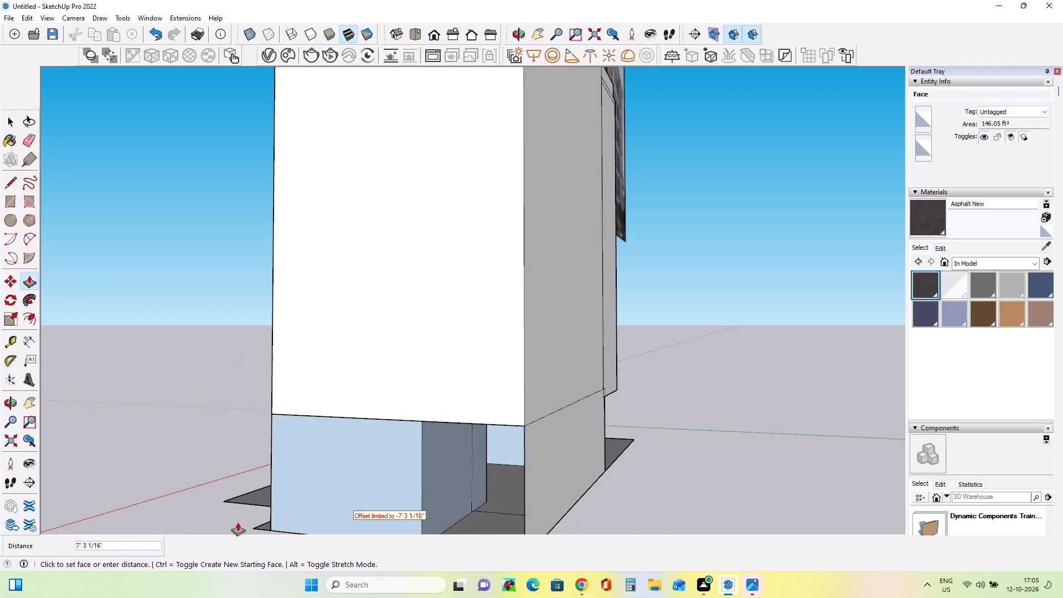
click(228, 523)
Push/Pull the new base block's rear end about 8' 7 3/4" back to the tower's rear edge.
click(443, 509)
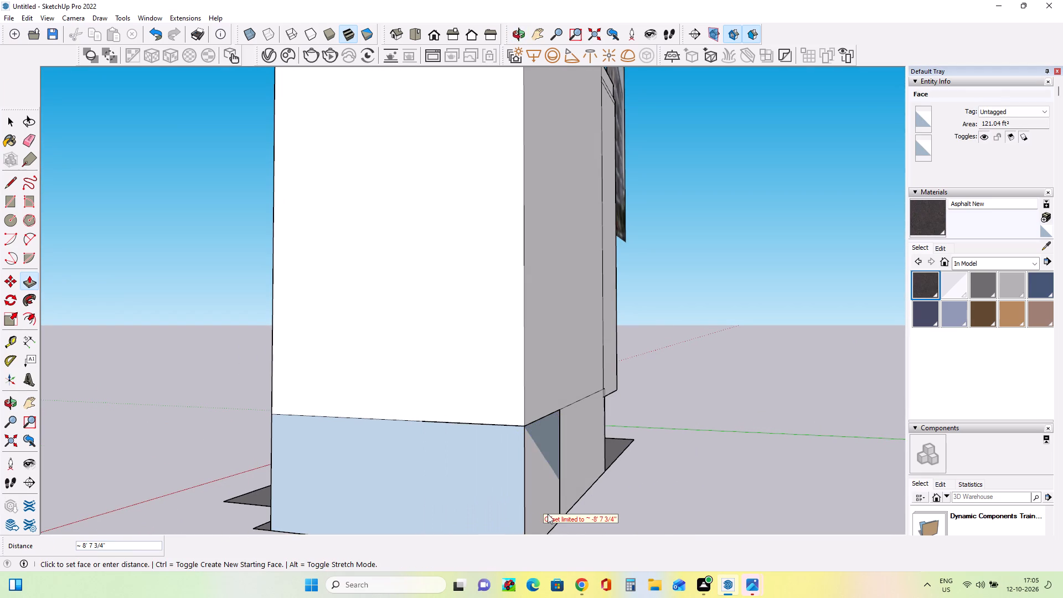
click(542, 514)
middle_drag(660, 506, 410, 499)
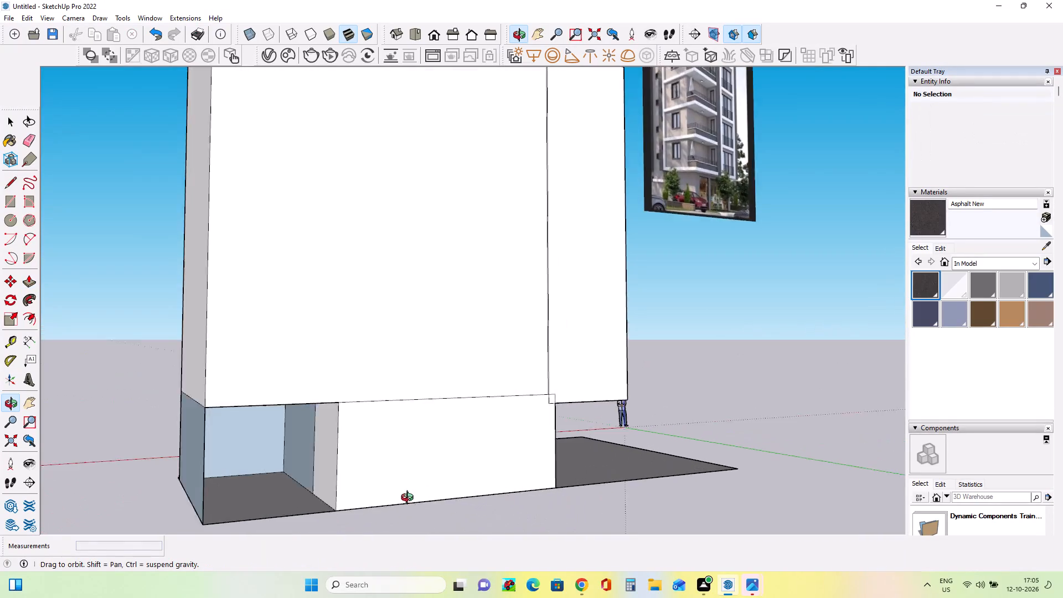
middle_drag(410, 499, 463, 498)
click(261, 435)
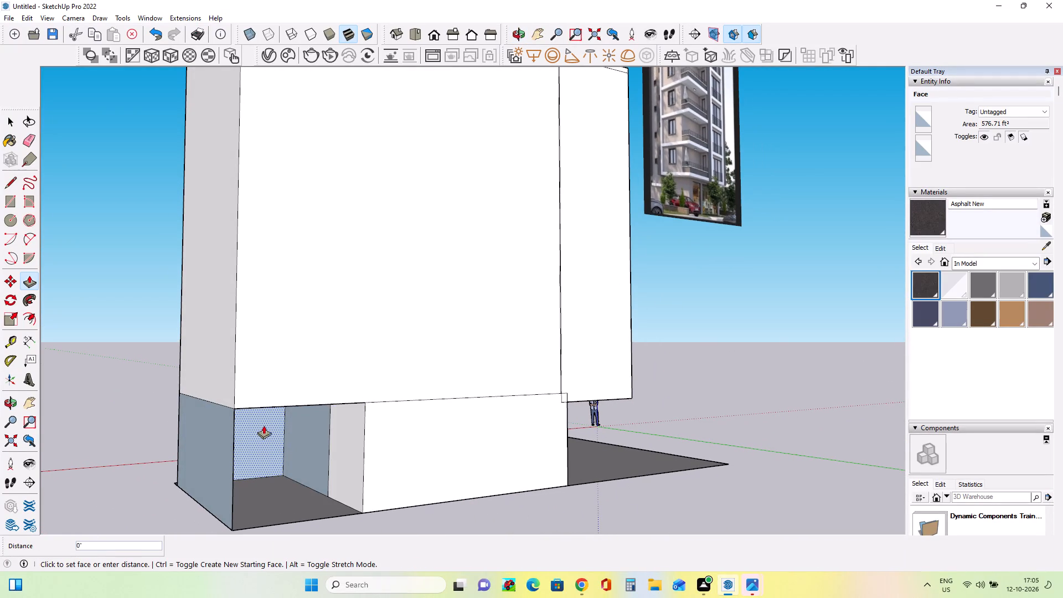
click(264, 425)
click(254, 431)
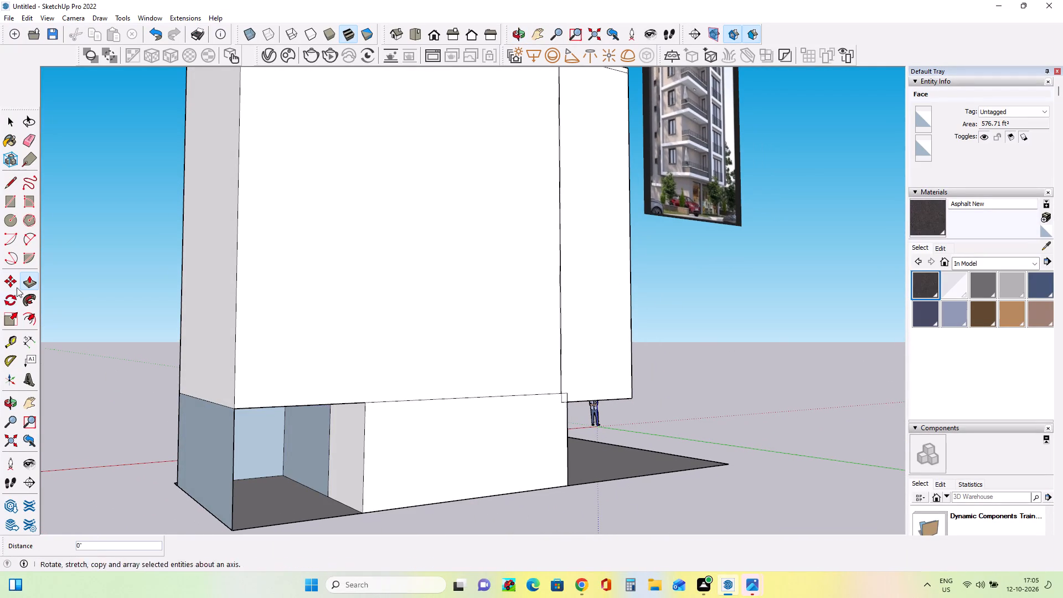
Close the rear opening beneath the tower with an edge about 10' 2" long from its bottom edge to its top edge.
click(16, 178)
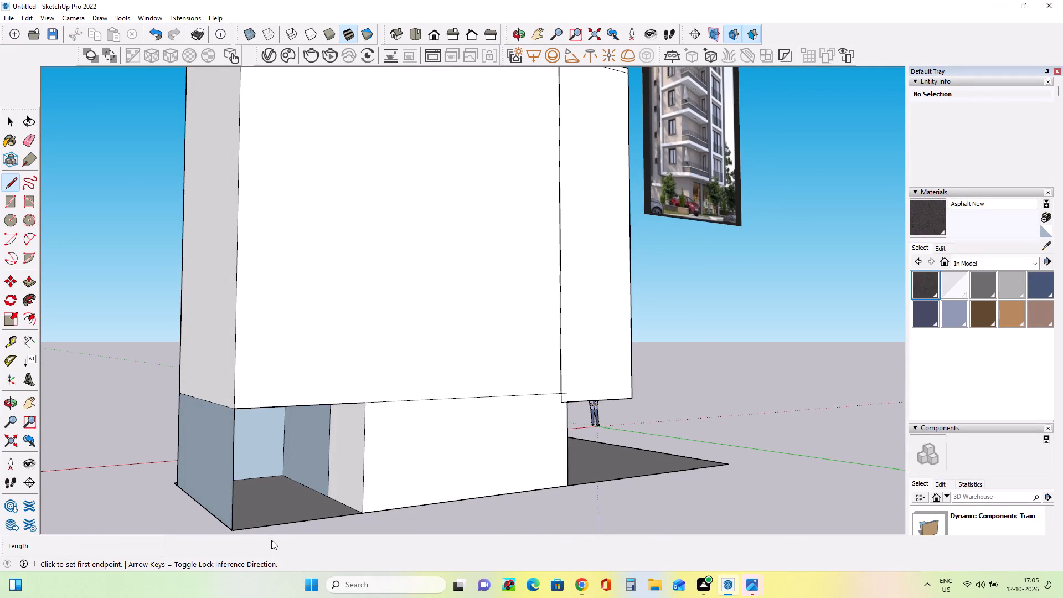
click(276, 525)
click(290, 403)
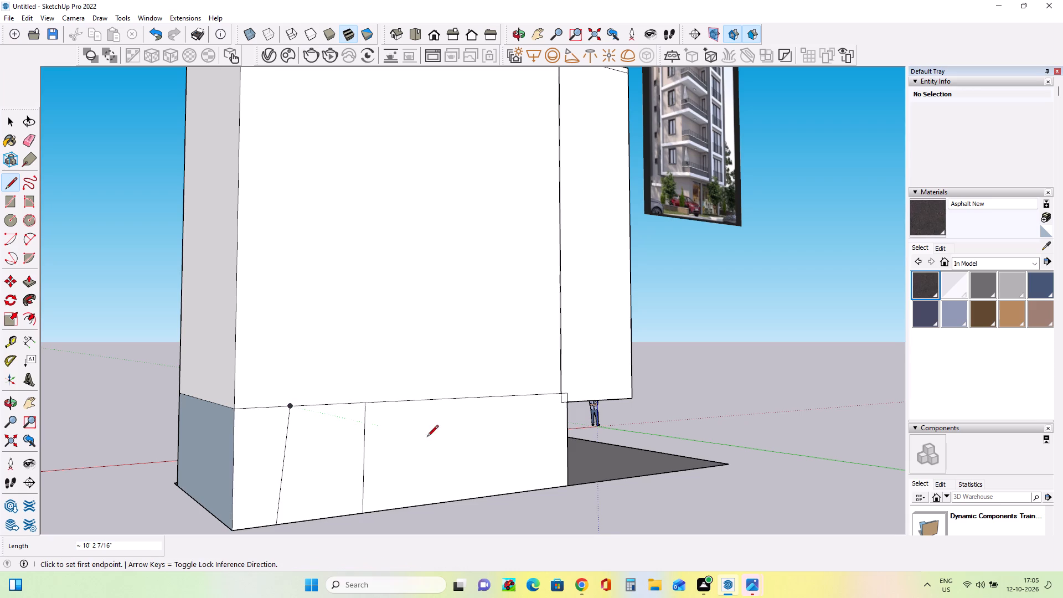
Erase the slanted helper edge and the horizontal seams between the base and the upper walls on the building's rear and tower side.
middle_drag(447, 448, 529, 472)
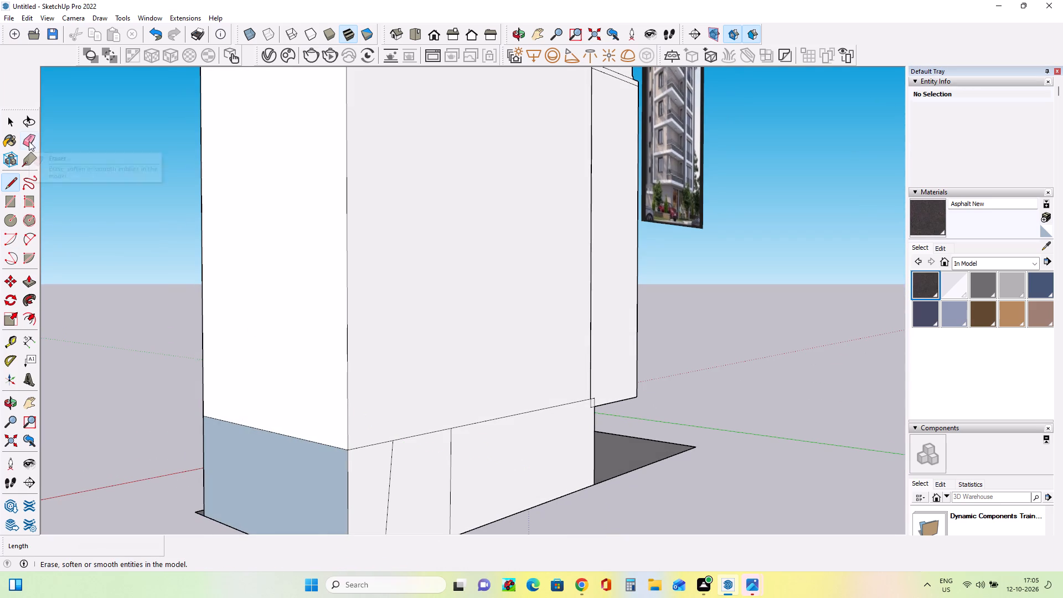
click(29, 141)
click(389, 478)
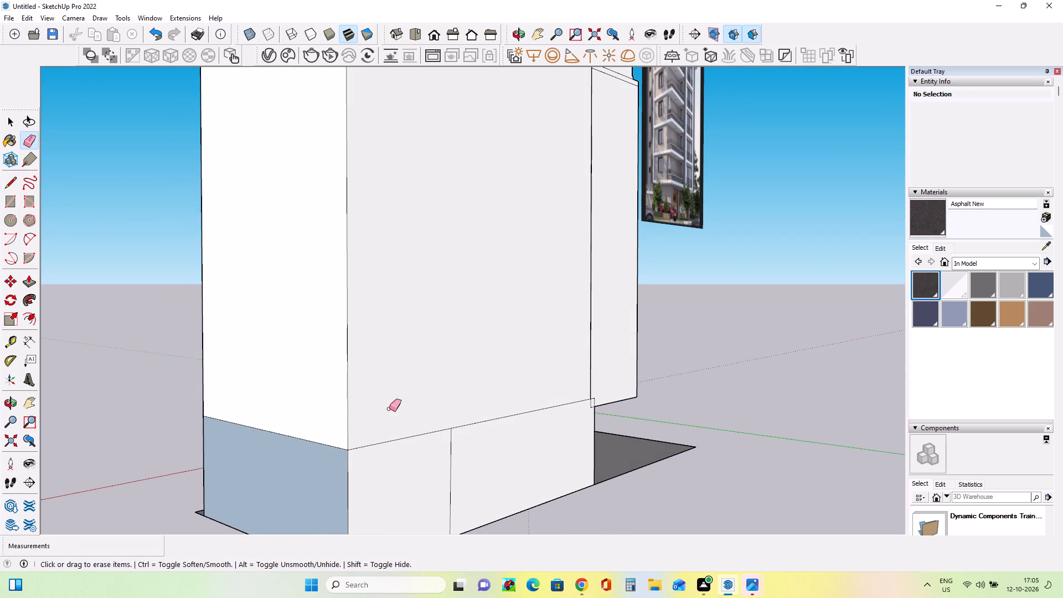
drag(382, 434, 384, 457)
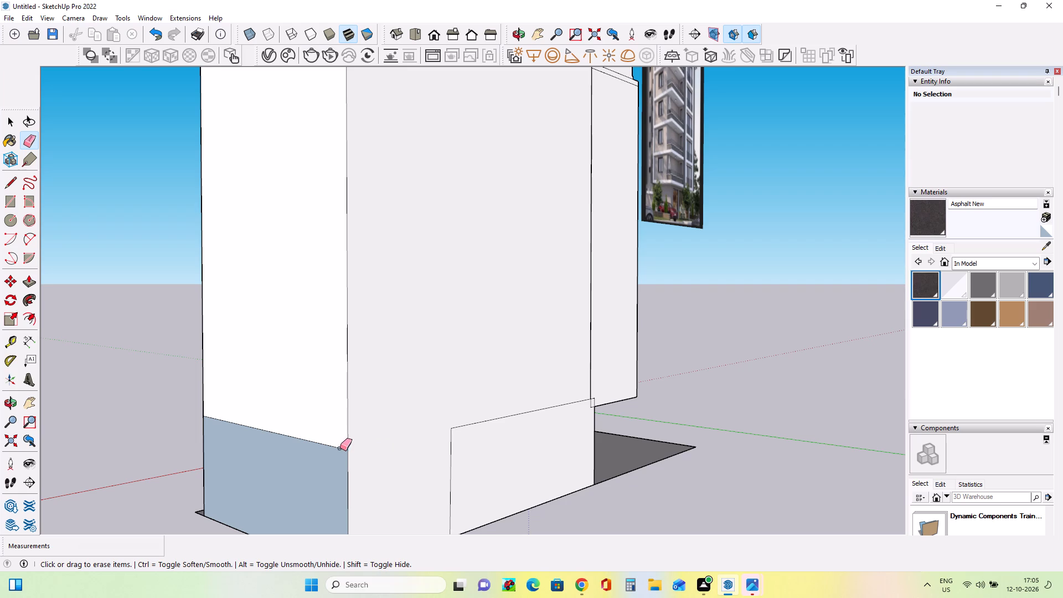
click(341, 446)
double_click(340, 451)
click(447, 441)
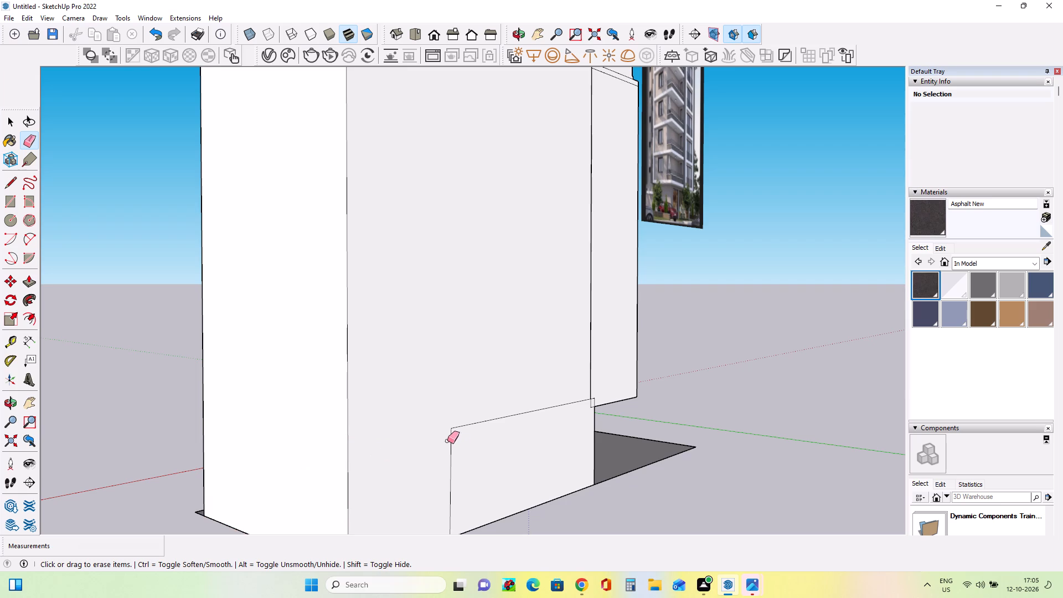
click(453, 444)
click(457, 426)
Examine the front of the ground floor and the ground strip at the foot of the side tower.
middle_drag(392, 447, 1035, 451)
scroll(1015, 450, down, 1)
middle_drag(794, 466, 825, 496)
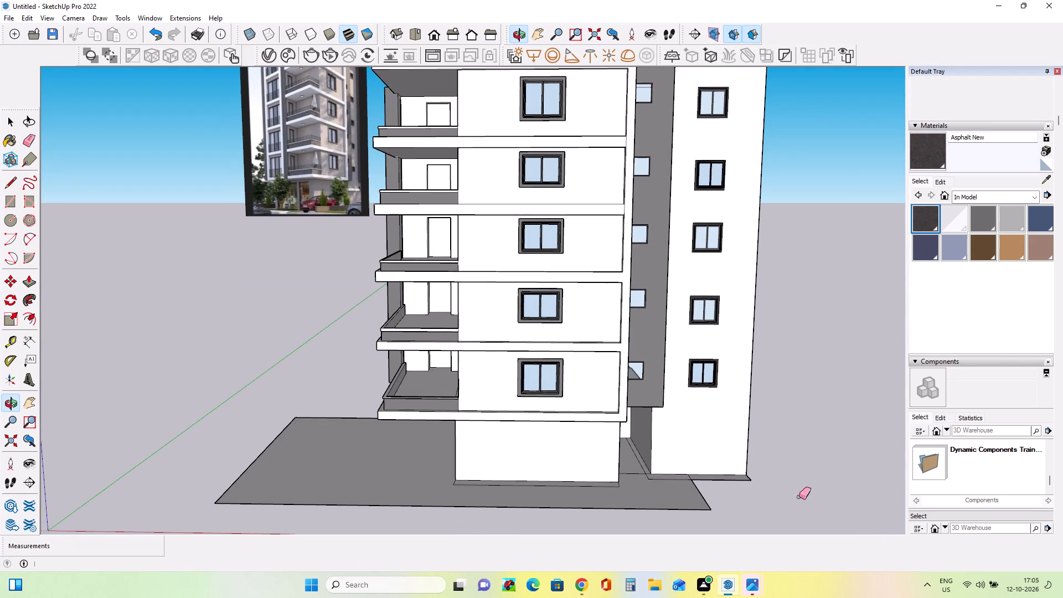
scroll(695, 478, up, 7)
middle_drag(682, 487, 694, 503)
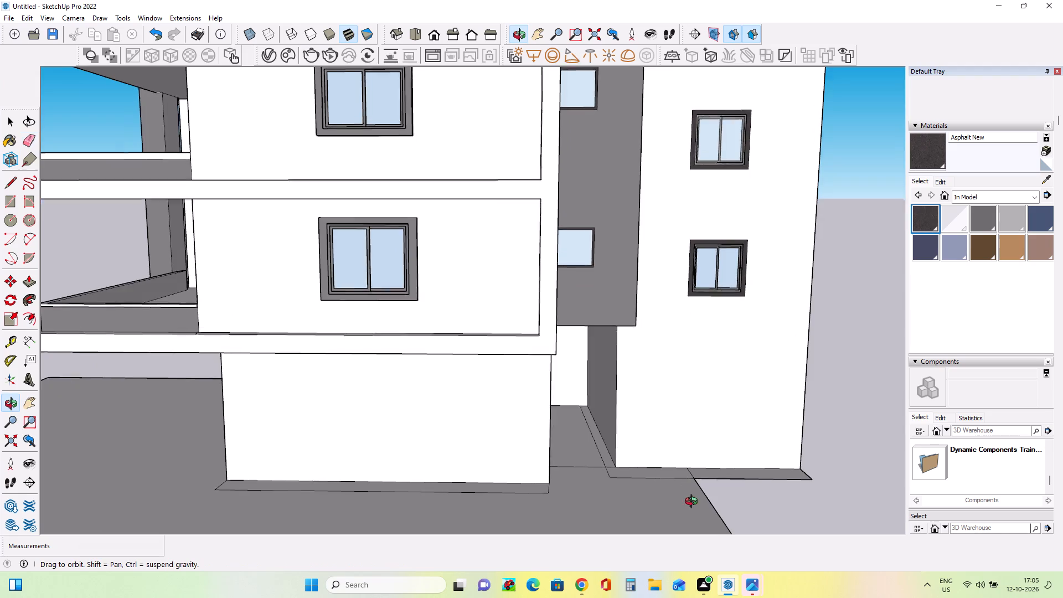
middle_drag(694, 503, 699, 513)
middle_drag(711, 495, 548, 477)
scroll(557, 480, down, 4)
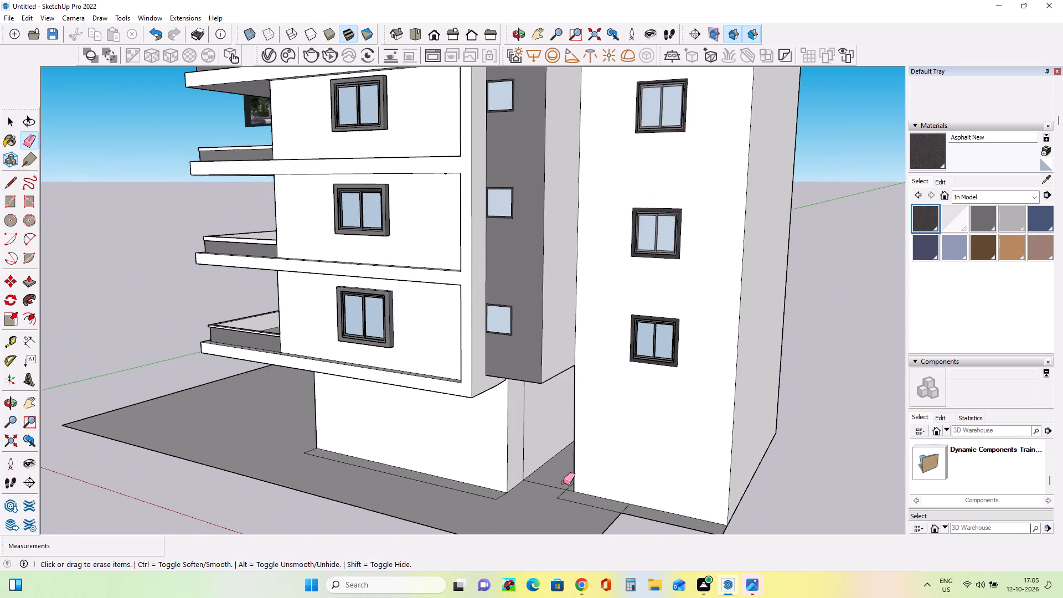
middle_drag(566, 483, 705, 488)
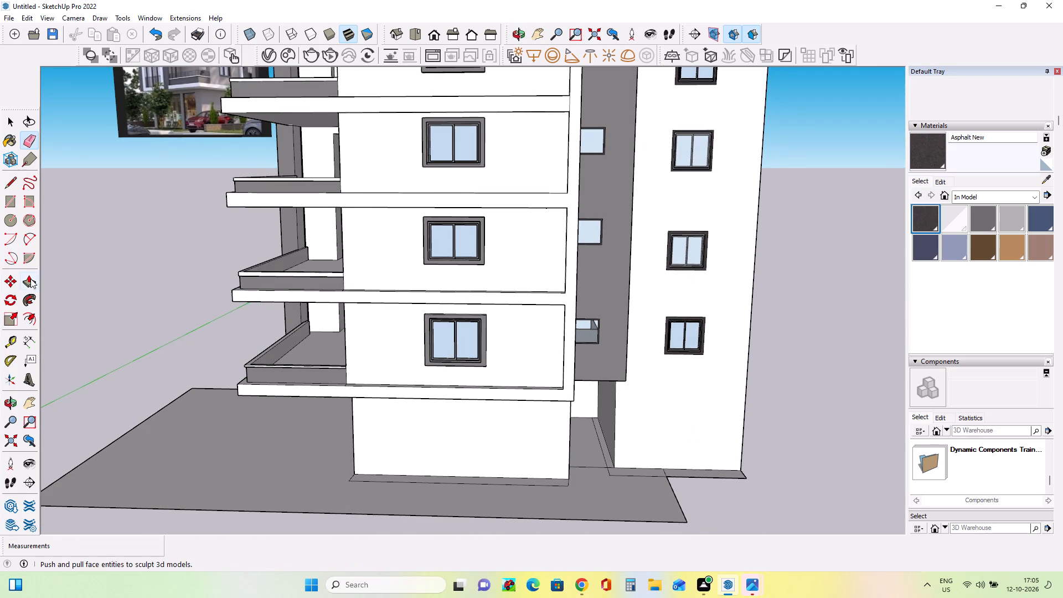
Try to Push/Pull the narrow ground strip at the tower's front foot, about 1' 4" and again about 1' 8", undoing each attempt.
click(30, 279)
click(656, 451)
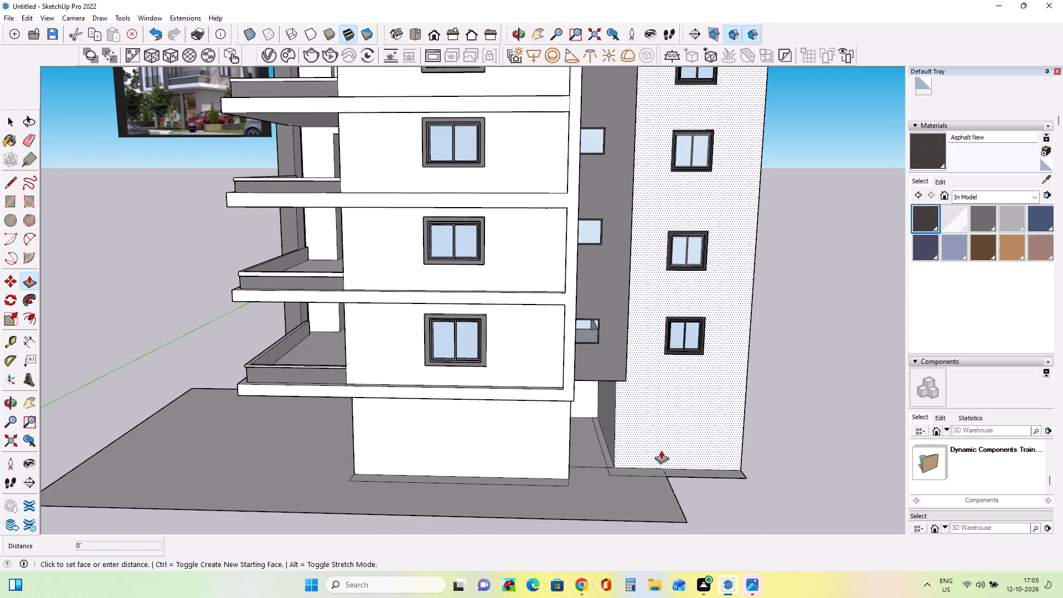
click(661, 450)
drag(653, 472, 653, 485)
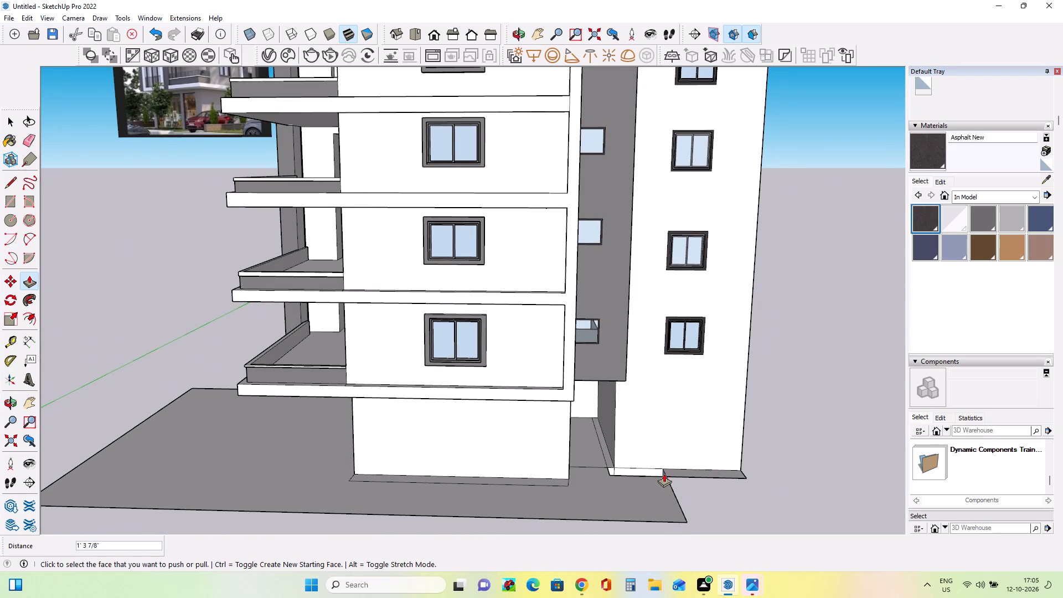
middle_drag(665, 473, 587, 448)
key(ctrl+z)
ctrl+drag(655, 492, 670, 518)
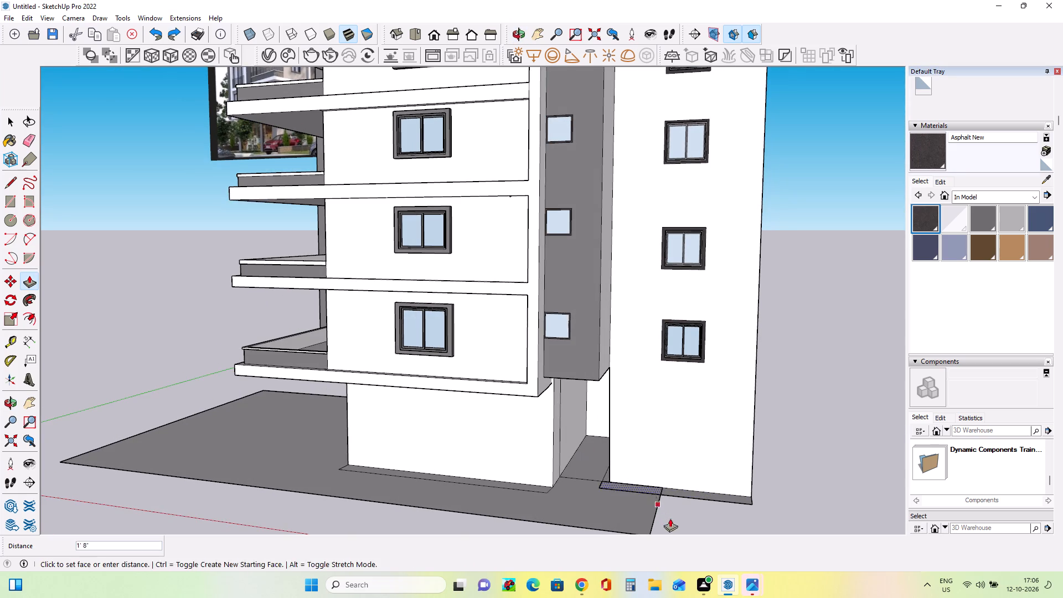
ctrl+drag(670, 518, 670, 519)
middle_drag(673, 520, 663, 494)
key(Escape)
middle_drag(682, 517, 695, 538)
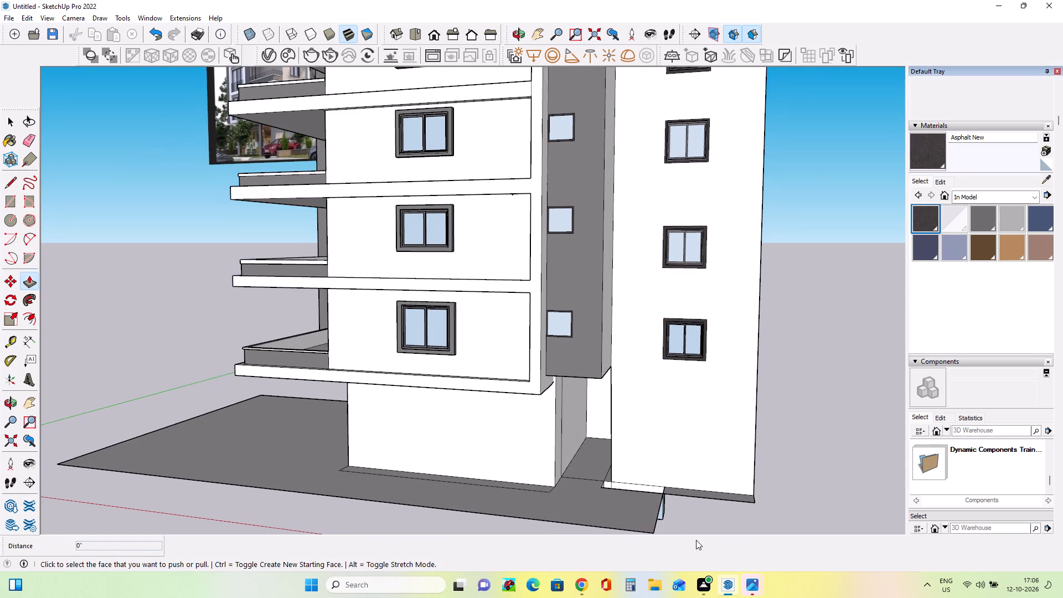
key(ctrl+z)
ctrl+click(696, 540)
Examine the whole building from the front and the balcony corner, alongside the reference photo.
middle_drag(696, 489, 783, 572)
scroll(700, 520, up, 2)
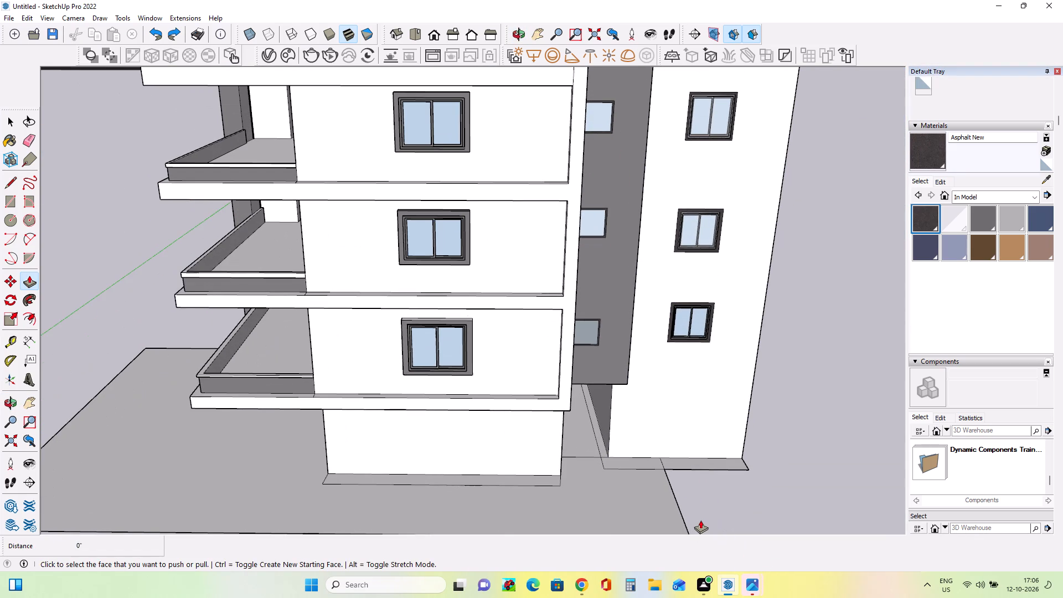
scroll(700, 505, down, 7)
middle_drag(705, 486, 575, 388)
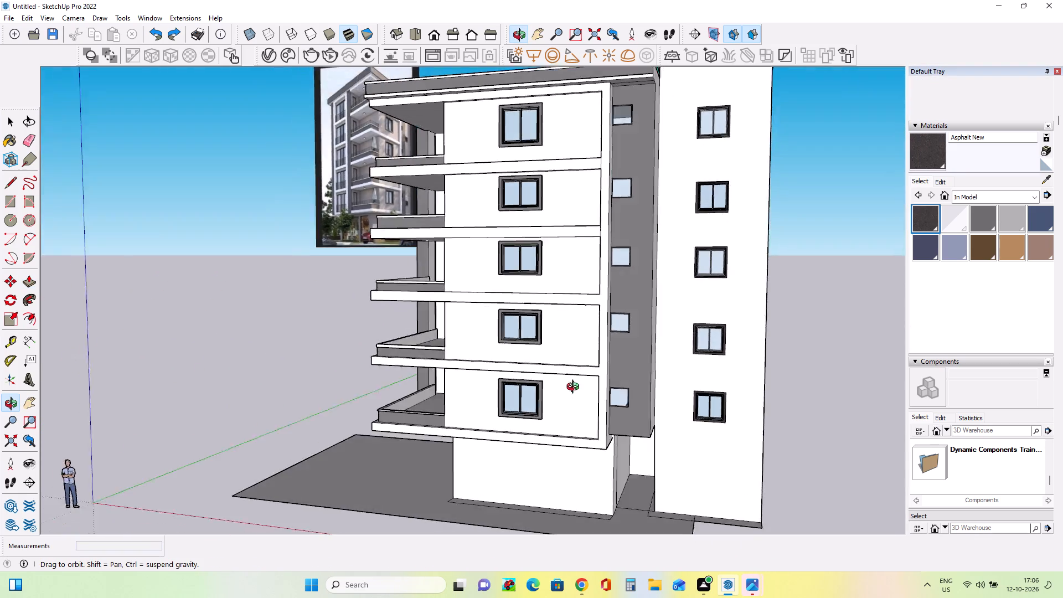
middle_drag(575, 388, 743, 429)
scroll(782, 374, down, 4)
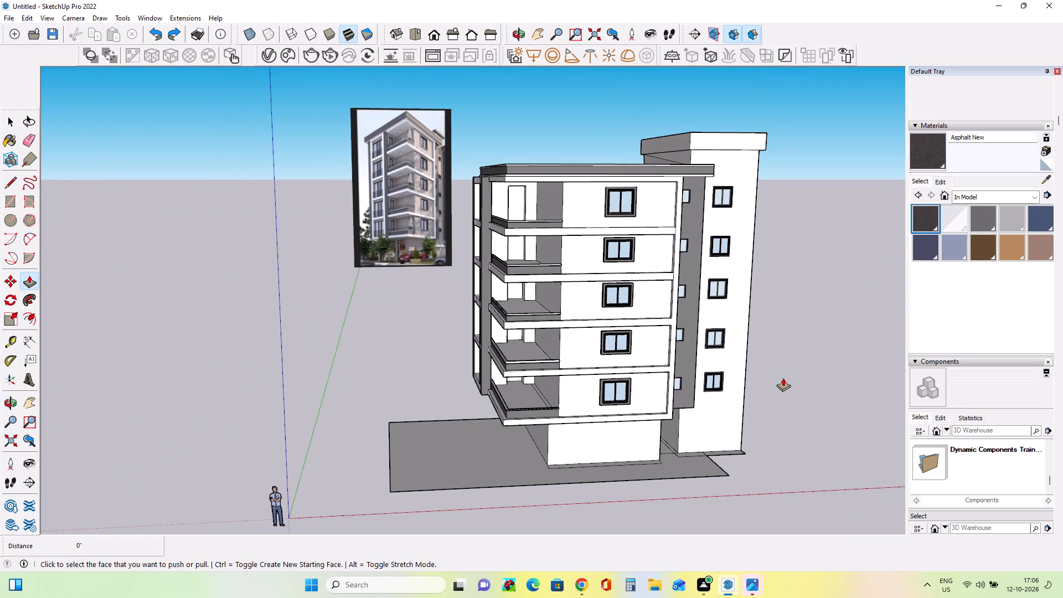
middle_drag(765, 395, 797, 448)
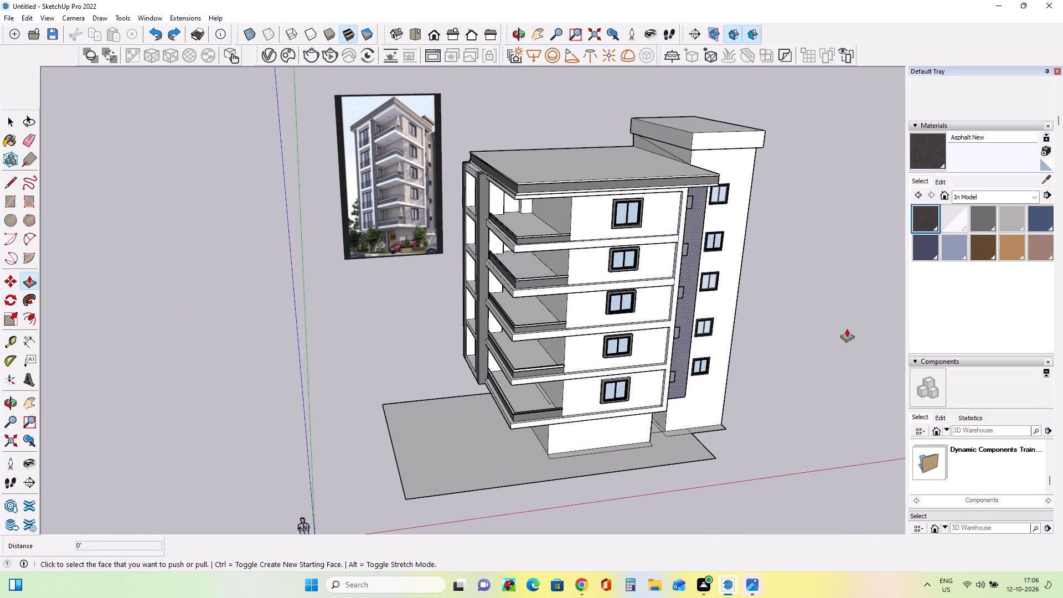
scroll(568, 412, up, 3)
middle_drag(490, 421, 572, 425)
scroll(572, 420, down, 3)
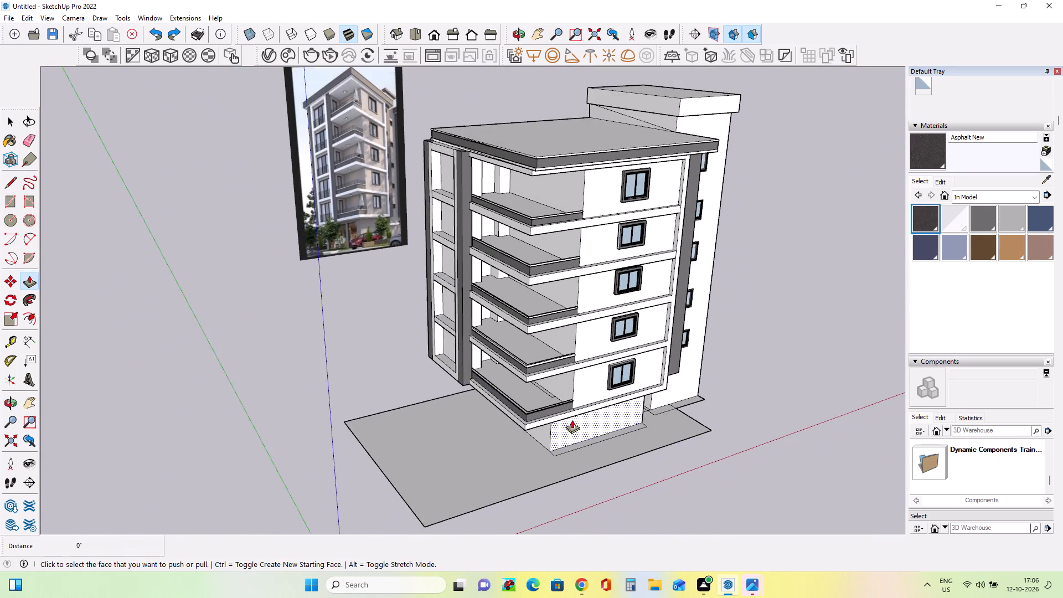
middle_drag(498, 337, 426, 324)
middle_drag(556, 310, 530, 257)
scroll(508, 292, up, 4)
middle_drag(555, 334, 503, 323)
scroll(503, 323, down, 2)
middle_drag(505, 331, 524, 374)
Examine the balconies, railings and doors in the reference photo up close.
scroll(349, 111, up, 3)
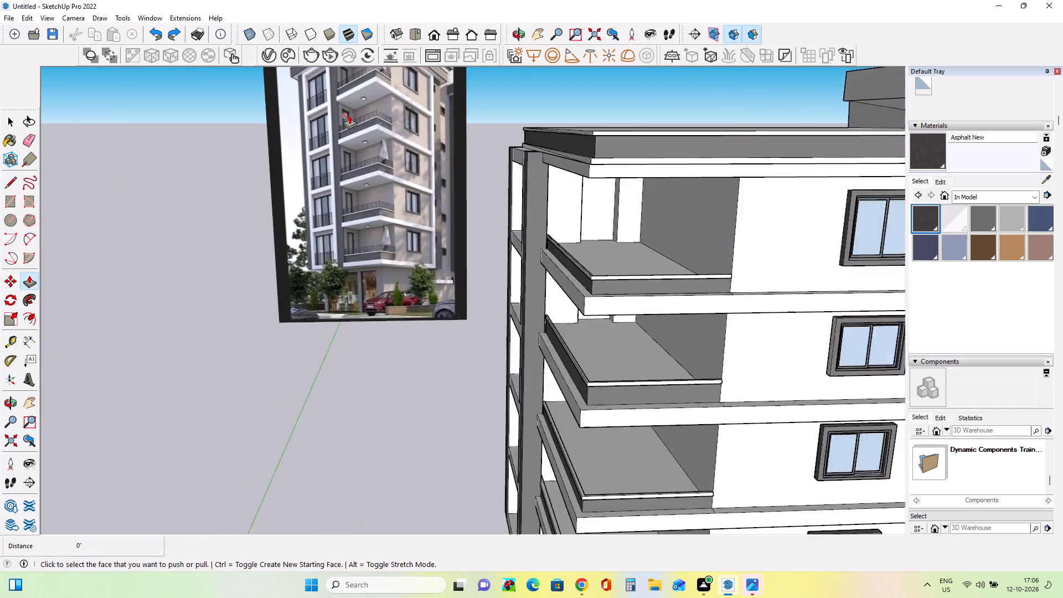
scroll(349, 115, up, 9)
scroll(359, 181, down, 1)
scroll(359, 181, up, 10)
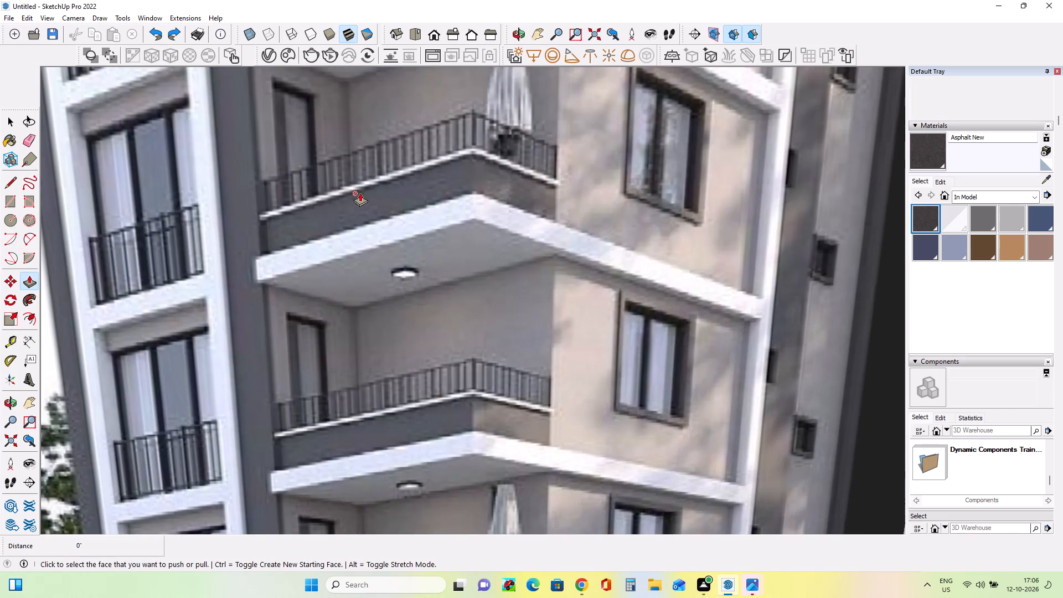
scroll(360, 193, down, 14)
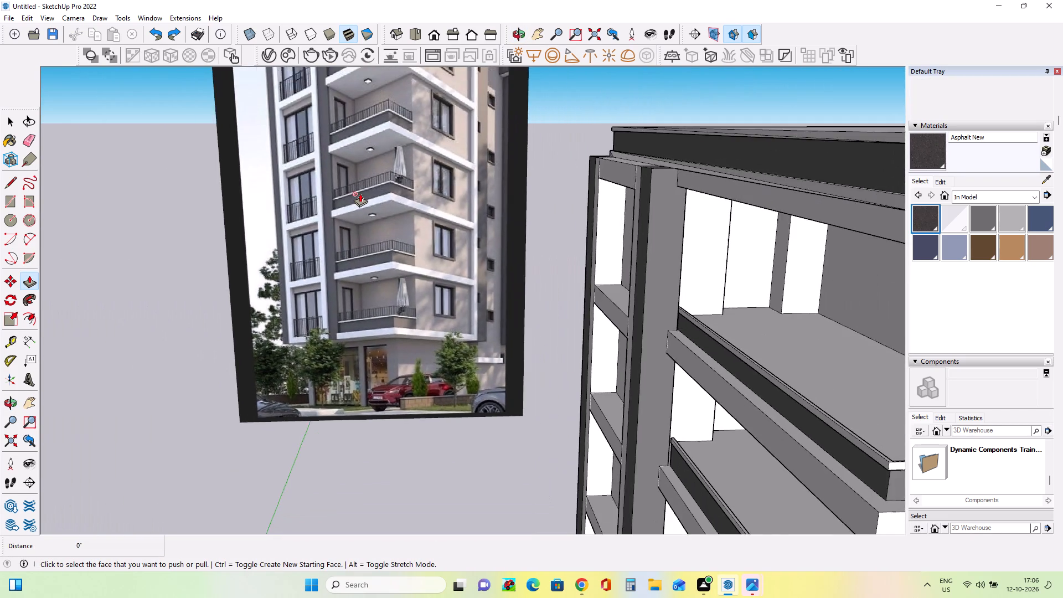
scroll(360, 193, down, 4)
Push/Pull the door face on the top-floor balcony outward about 11" to make its recess shallower.
middle_drag(752, 369, 619, 319)
scroll(625, 232, up, 4)
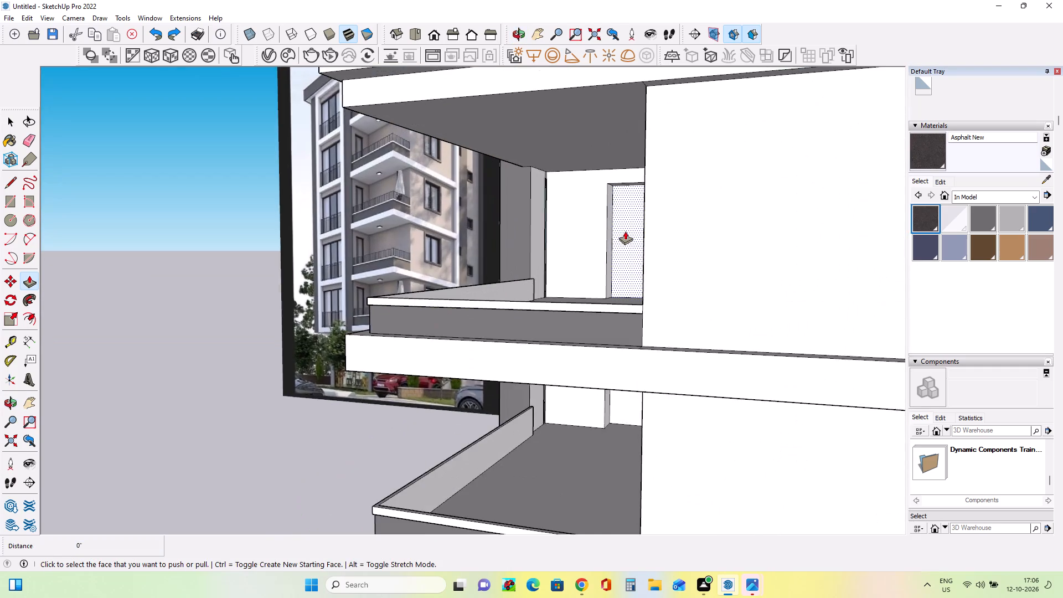
scroll(625, 231, up, 3)
middle_drag(628, 244, 649, 272)
click(651, 265)
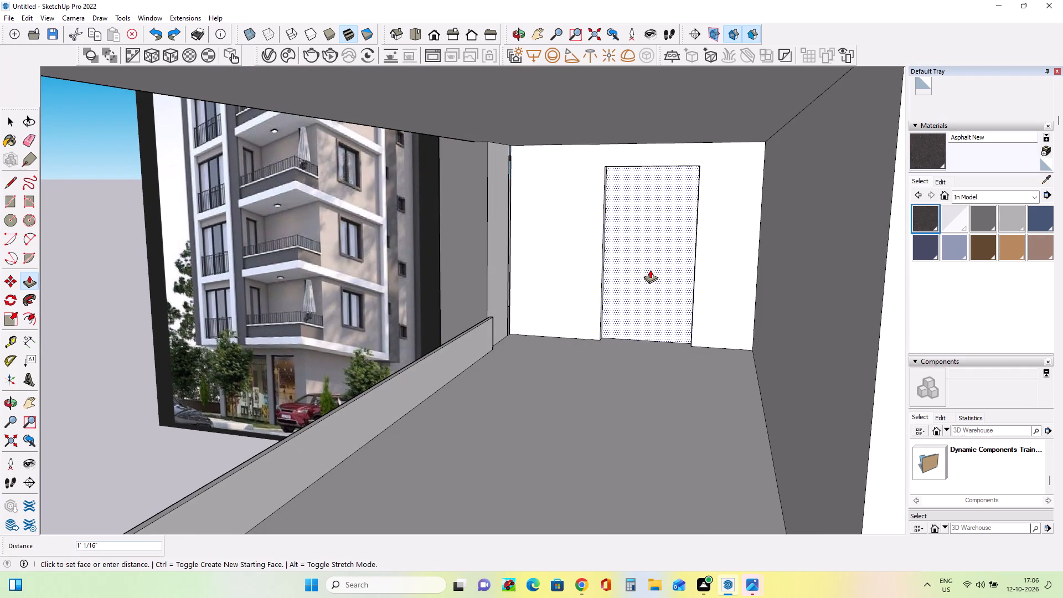
click(650, 269)
middle_drag(685, 314, 739, 300)
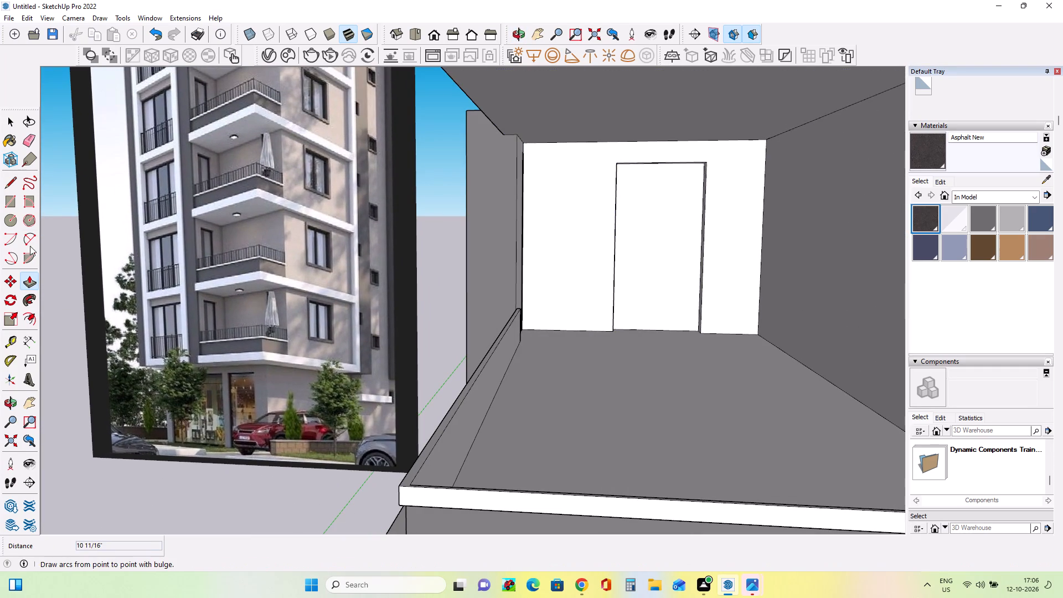
Offset the top-floor balcony door's outline inward to form a narrow frame.
click(28, 317)
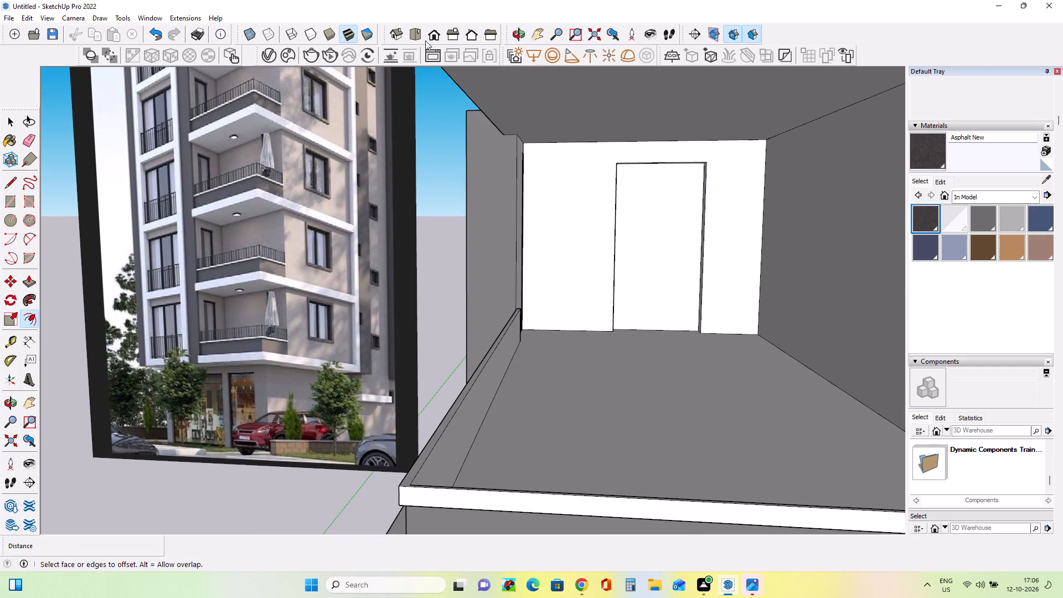
click(657, 237)
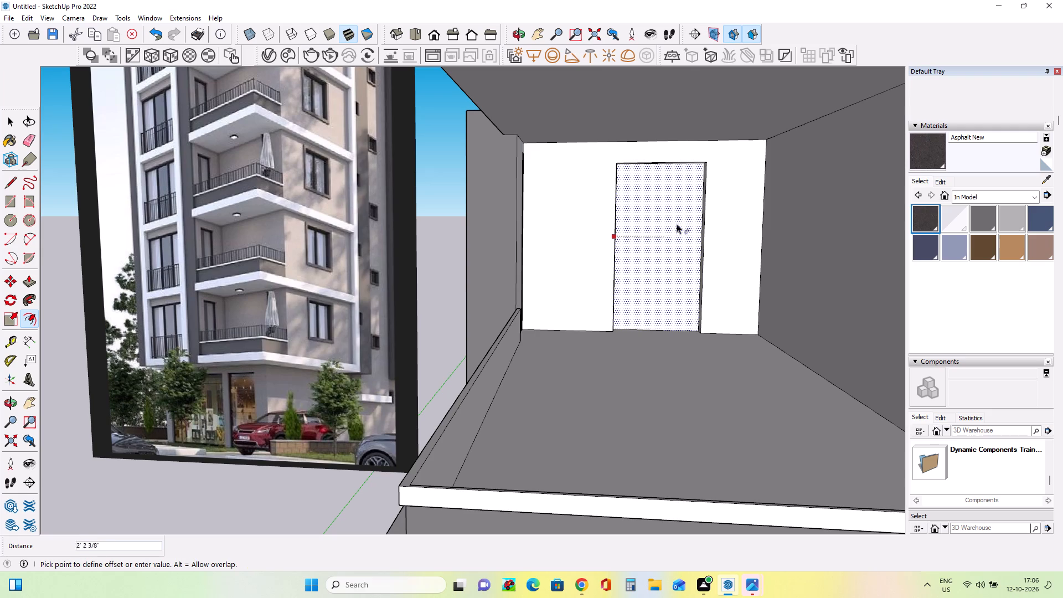
click(619, 215)
middle_drag(656, 265, 636, 271)
Paint the top-floor balcony door's frame with Asphalt New and the panel inside it with CoolGray4.
click(934, 220)
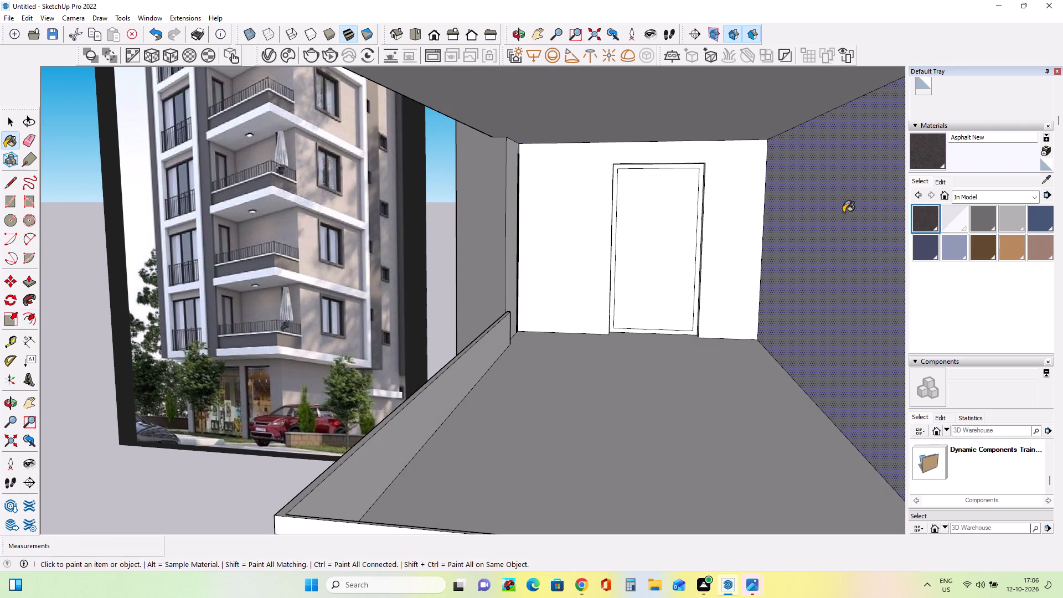
scroll(636, 233, up, 3)
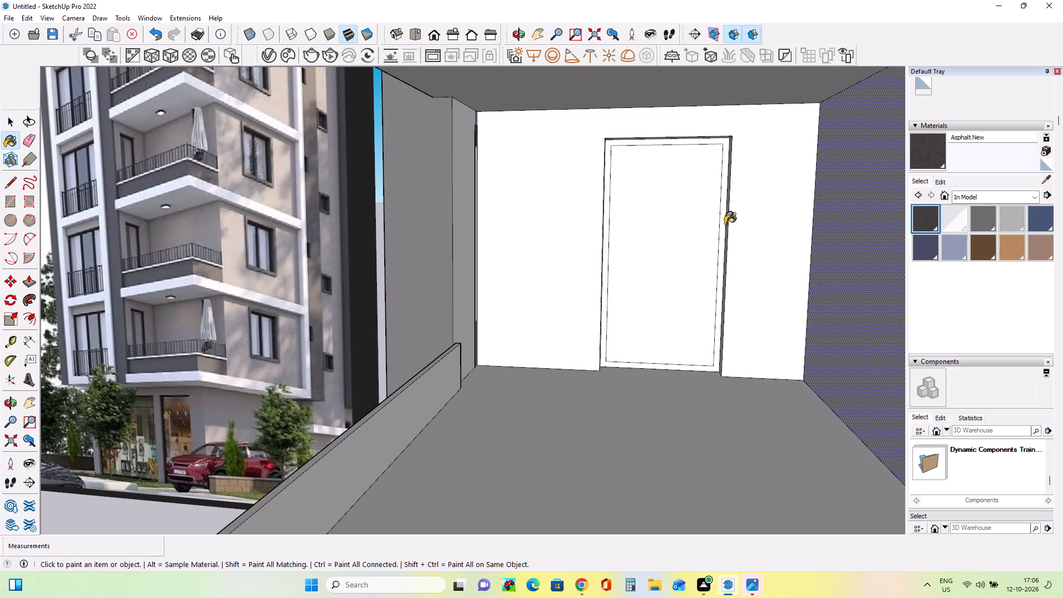
click(723, 223)
click(958, 220)
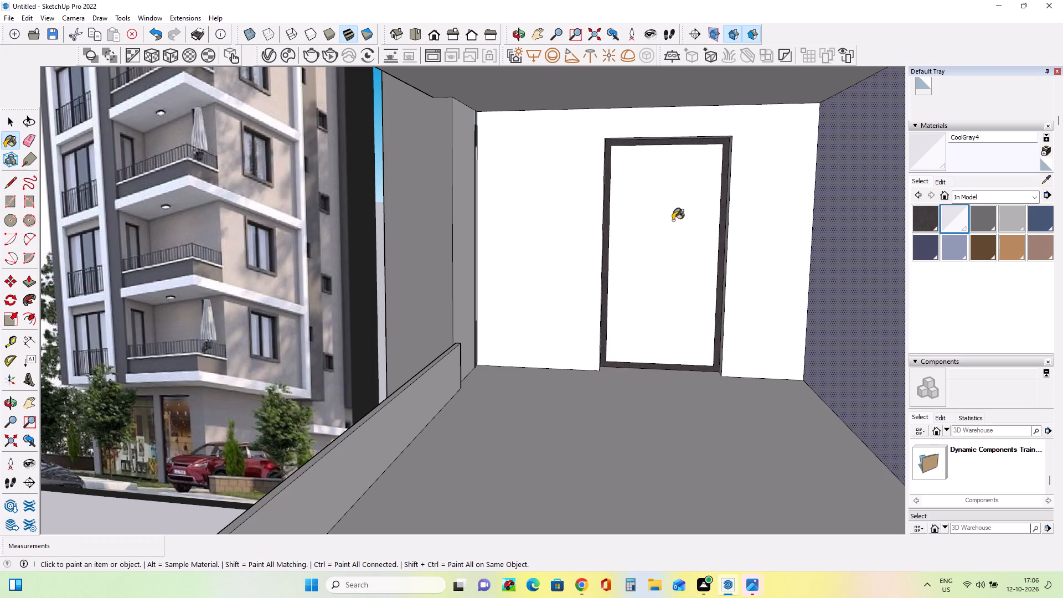
click(673, 220)
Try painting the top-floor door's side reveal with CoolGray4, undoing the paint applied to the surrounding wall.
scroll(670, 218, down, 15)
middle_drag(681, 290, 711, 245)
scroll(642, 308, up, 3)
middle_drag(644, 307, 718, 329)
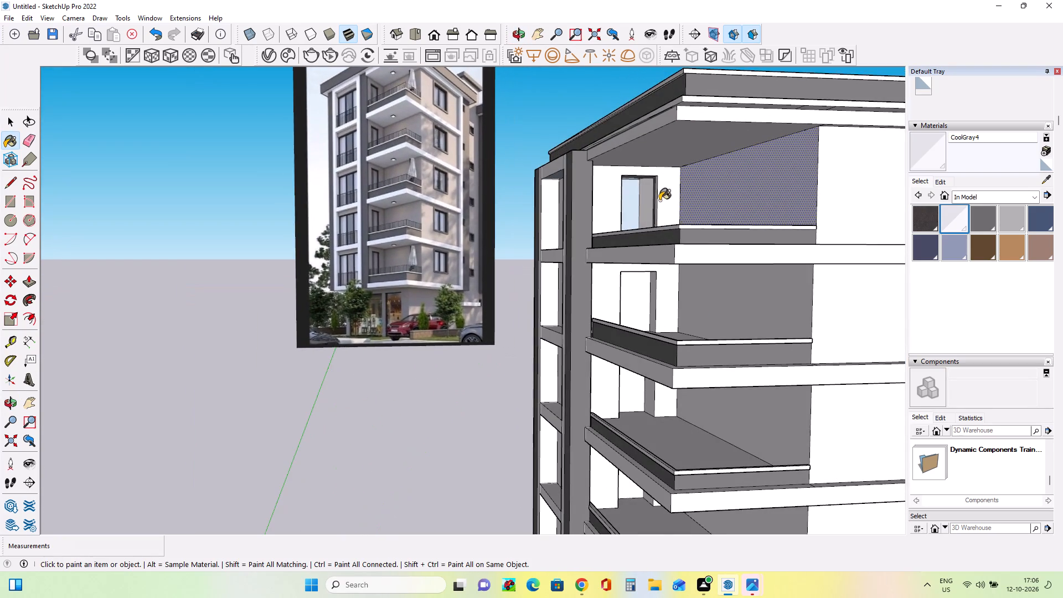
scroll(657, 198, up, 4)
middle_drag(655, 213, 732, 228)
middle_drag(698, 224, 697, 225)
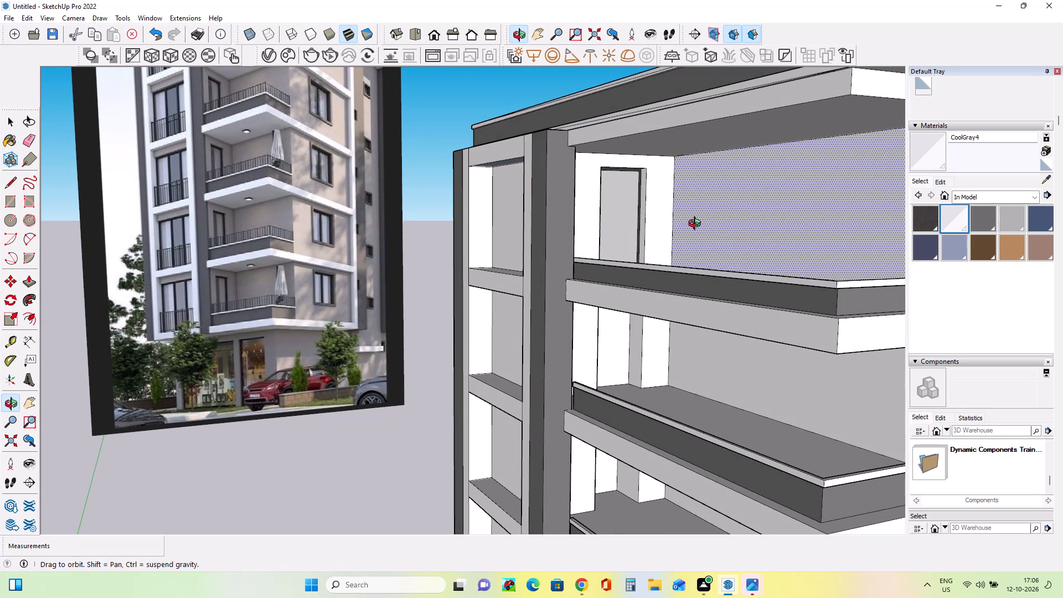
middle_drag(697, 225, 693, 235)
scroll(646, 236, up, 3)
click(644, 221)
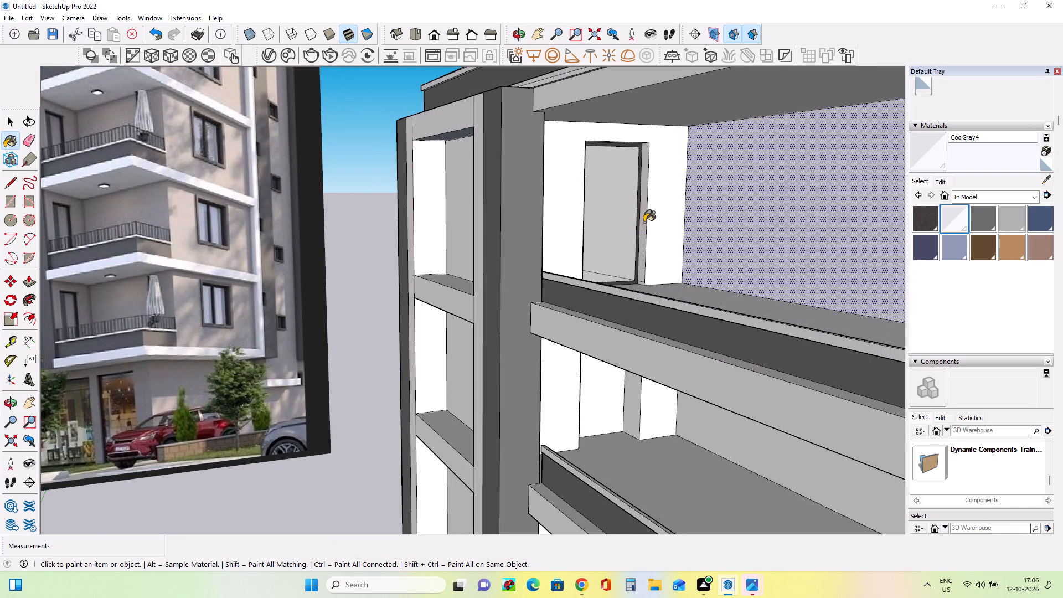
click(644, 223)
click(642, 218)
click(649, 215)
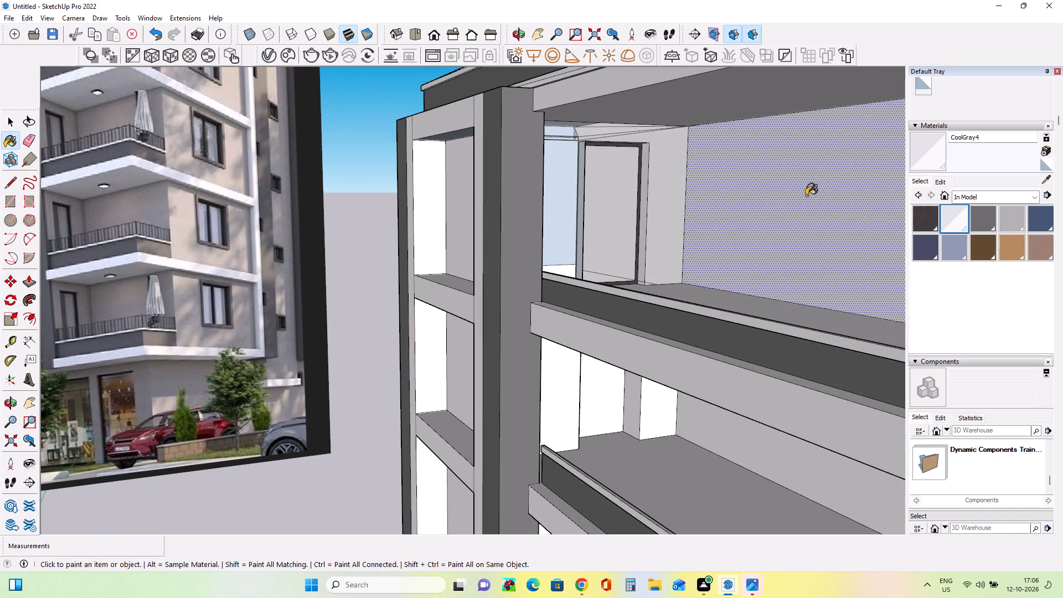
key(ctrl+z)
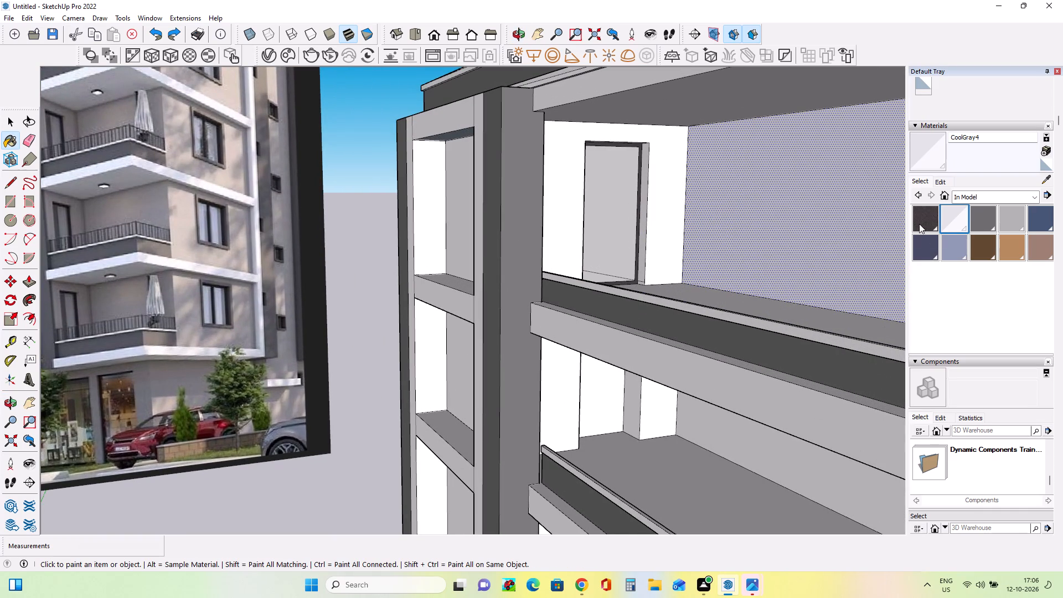
Paint the reveal around the top-floor balcony door with Asphalt New.
click(919, 218)
click(639, 231)
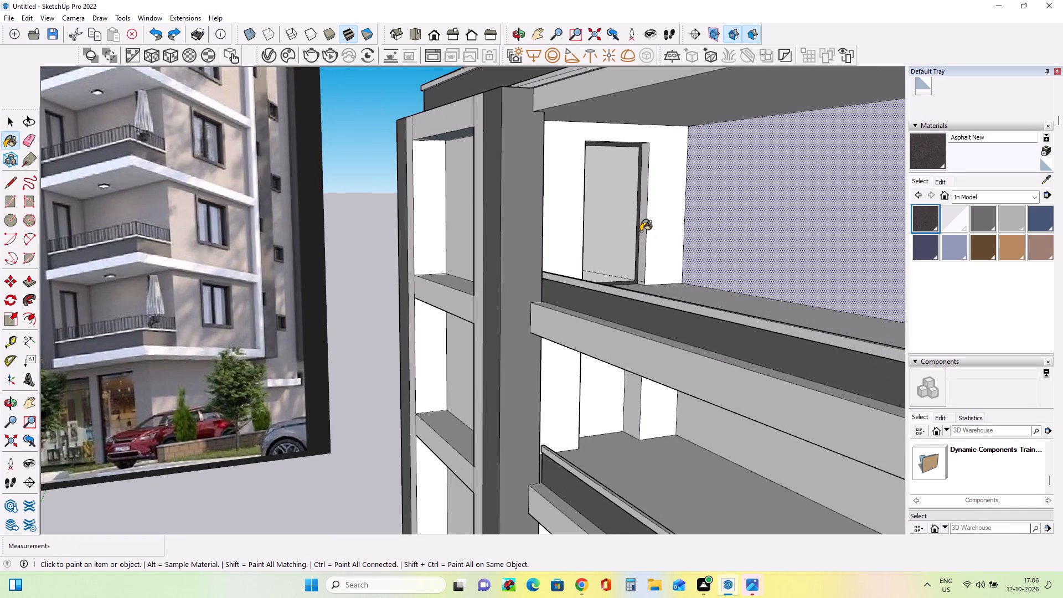
click(641, 231)
middle_drag(631, 241, 617, 220)
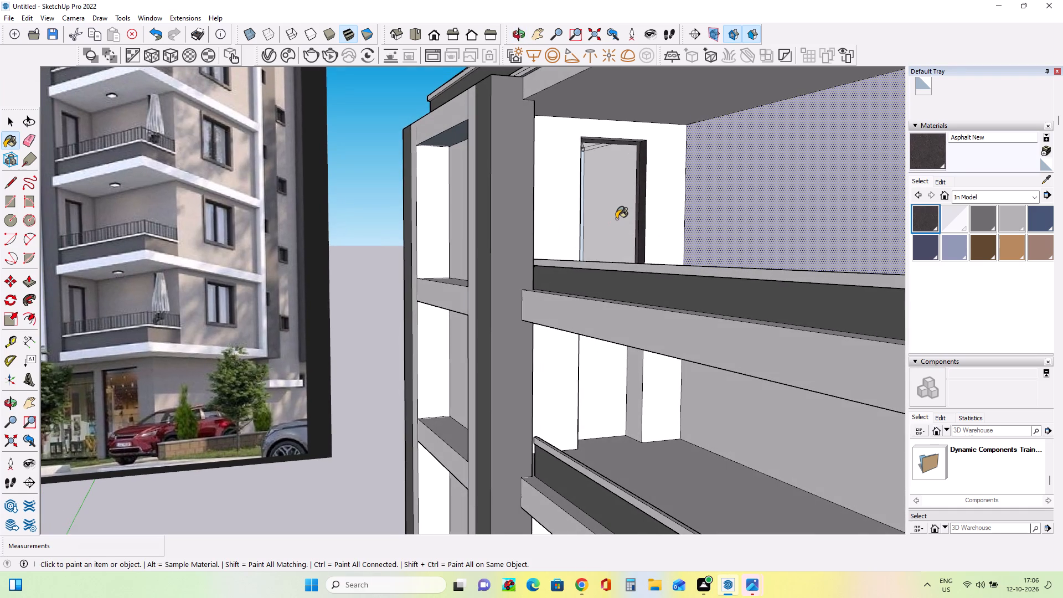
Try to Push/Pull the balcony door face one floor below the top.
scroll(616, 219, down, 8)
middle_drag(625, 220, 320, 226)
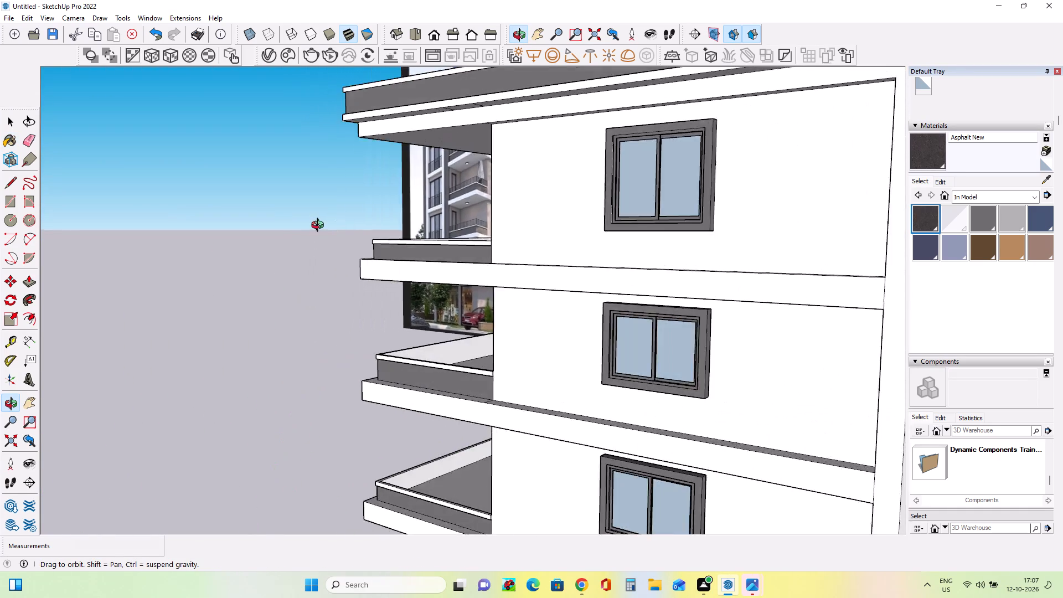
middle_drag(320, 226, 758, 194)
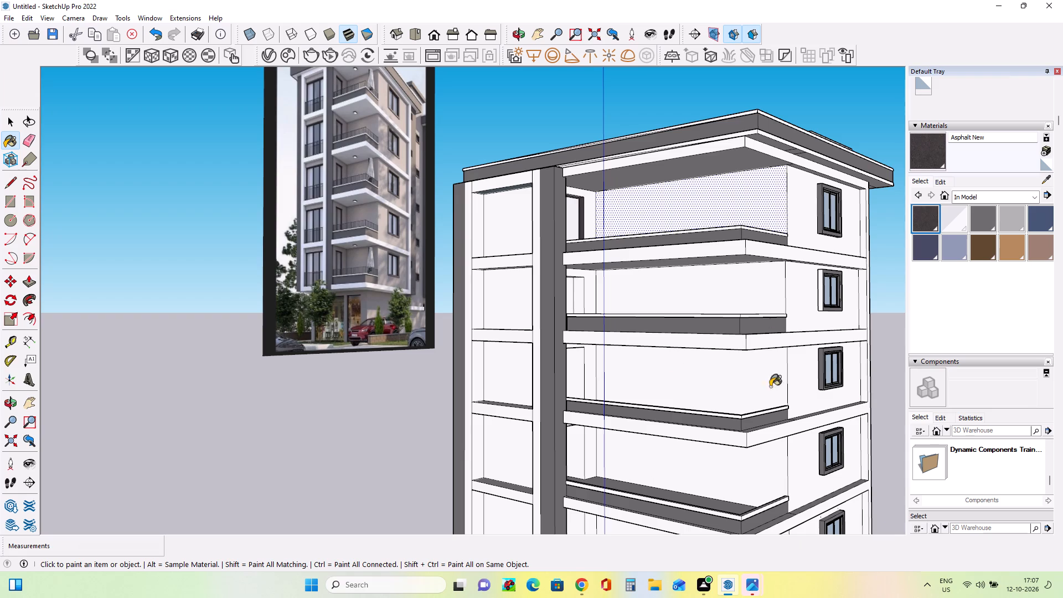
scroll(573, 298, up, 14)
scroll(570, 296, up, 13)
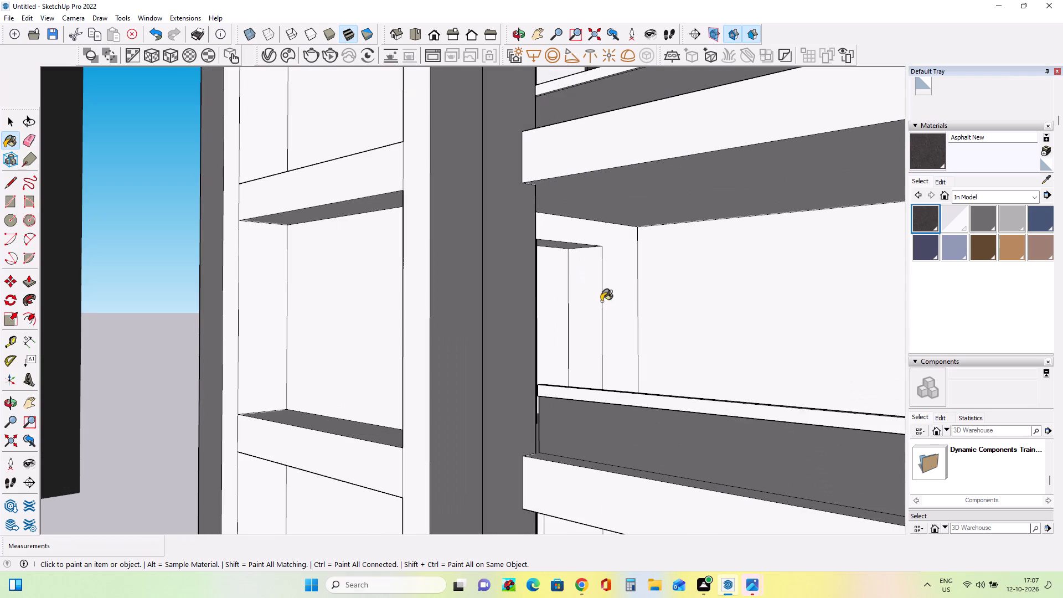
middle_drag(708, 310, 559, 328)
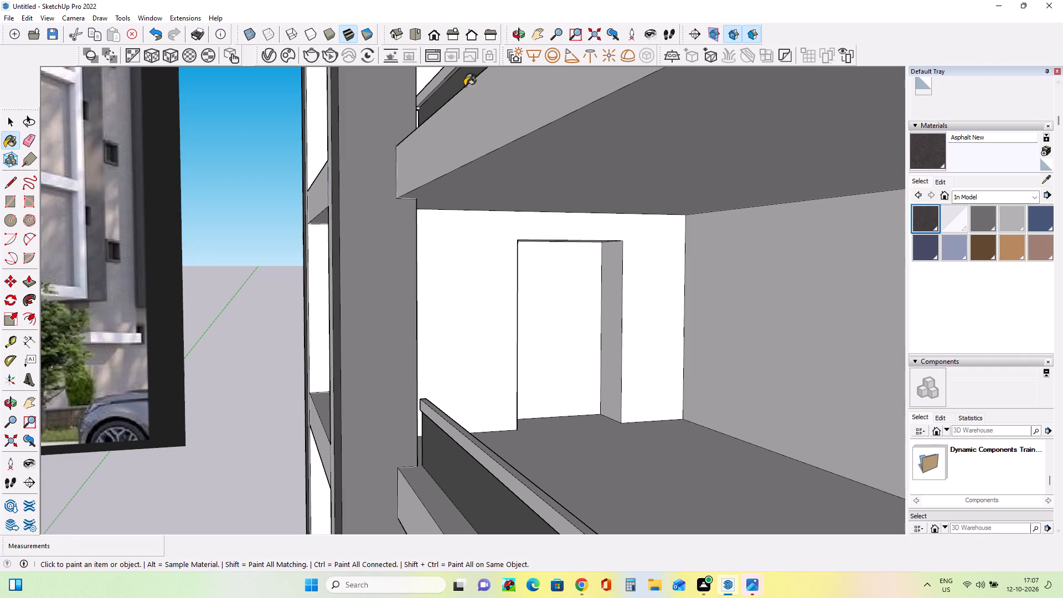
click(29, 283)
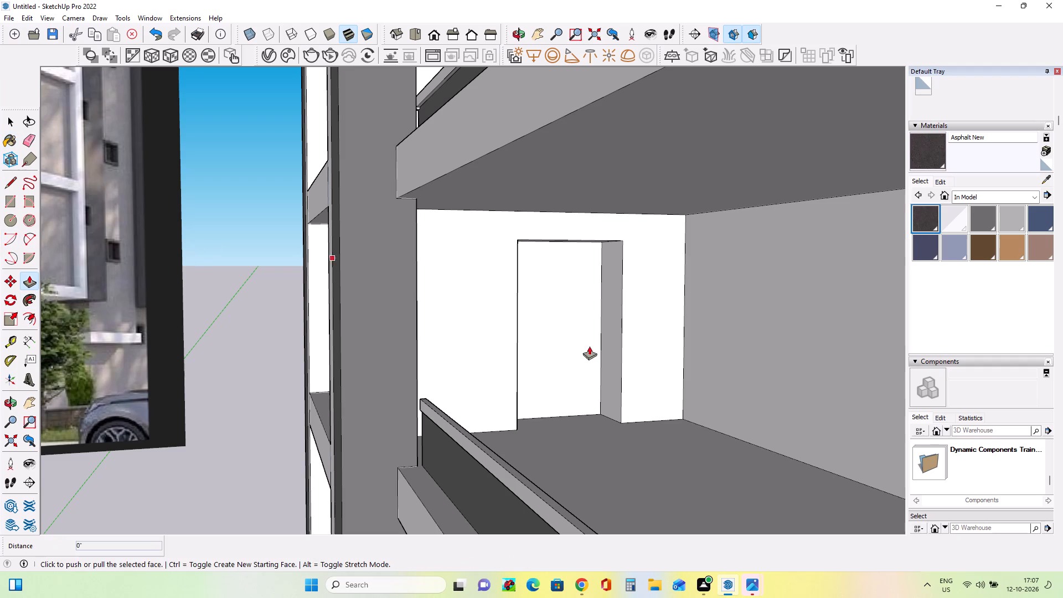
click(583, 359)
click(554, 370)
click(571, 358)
Select the door face on the balcony below the top floor and Push/Pull it outward about 1' 1".
click(14, 118)
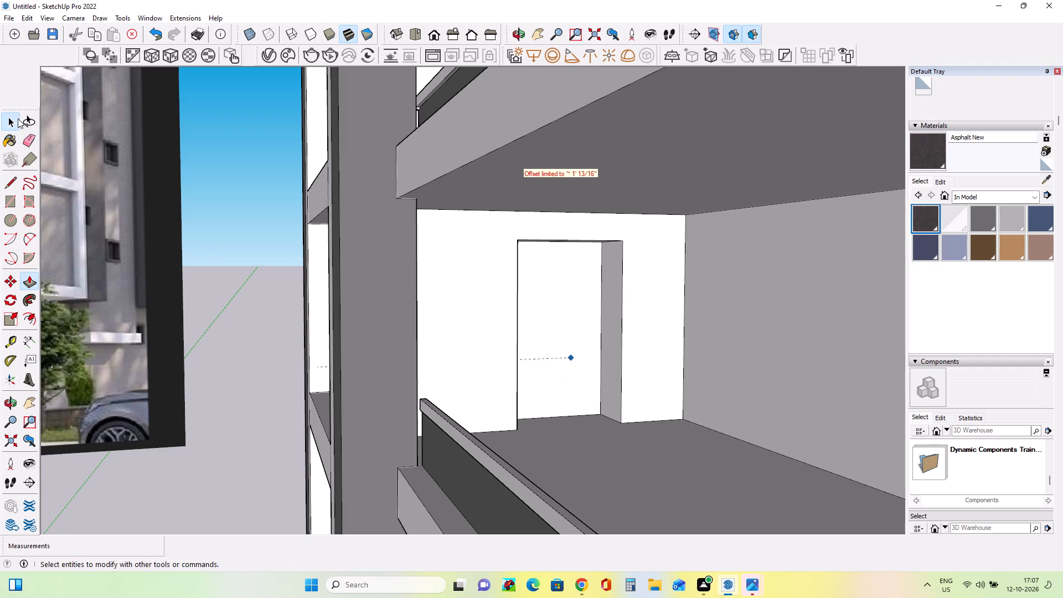
click(574, 317)
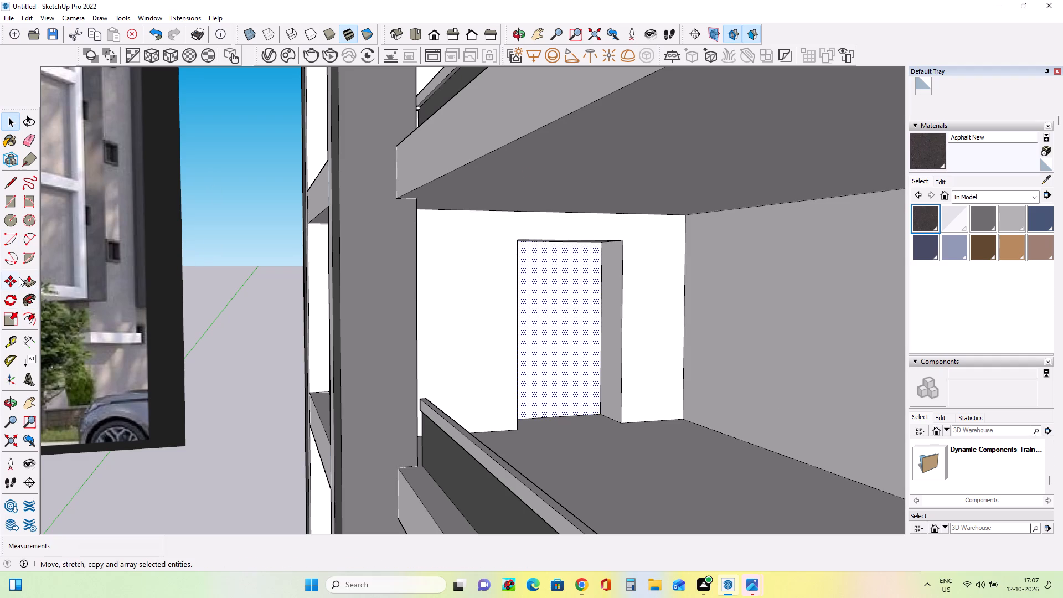
click(34, 284)
click(571, 322)
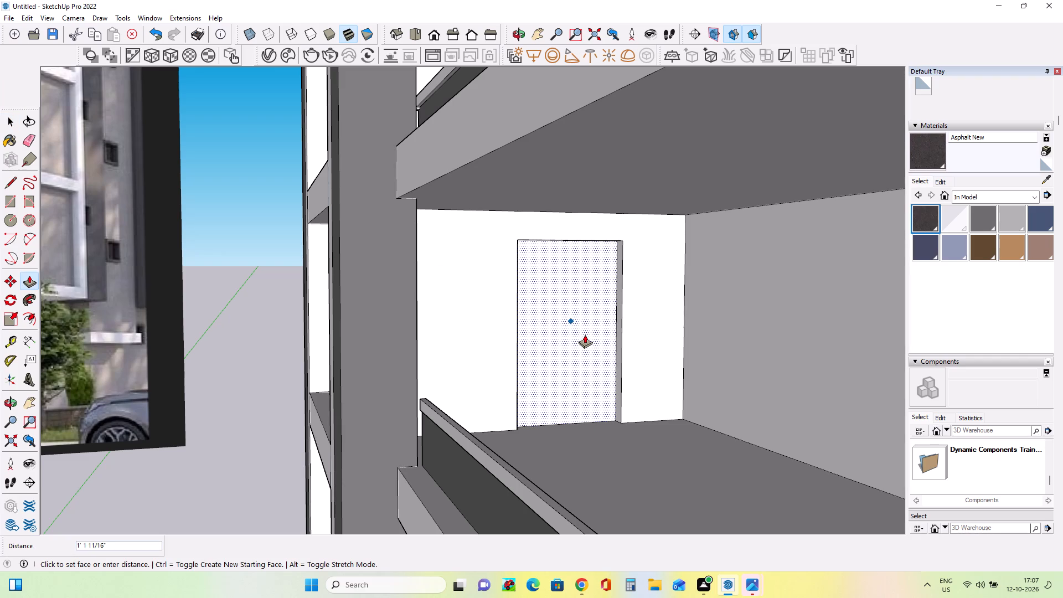
click(584, 334)
Offset this balcony door's outline inward about 1 7/16" to form its frame.
middle_drag(682, 359, 654, 372)
scroll(570, 347, up, 2)
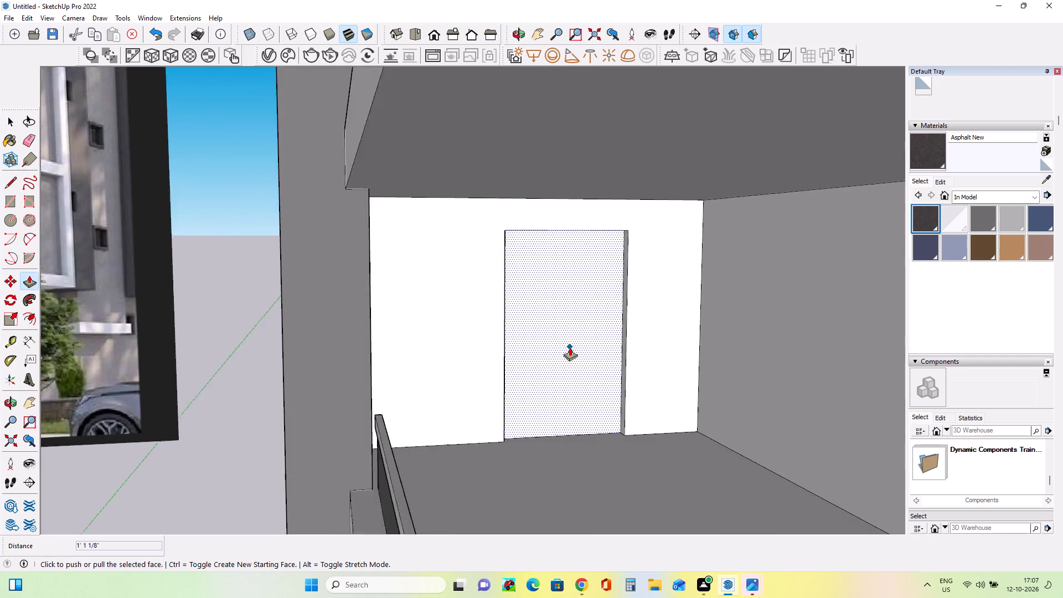
scroll(570, 347, up, 1)
click(29, 316)
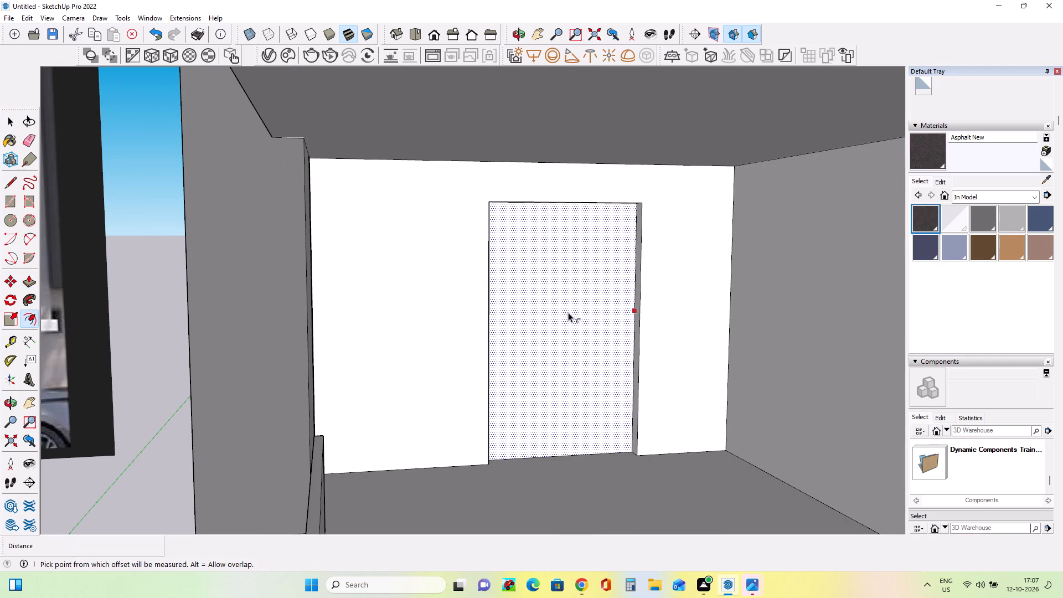
click(568, 313)
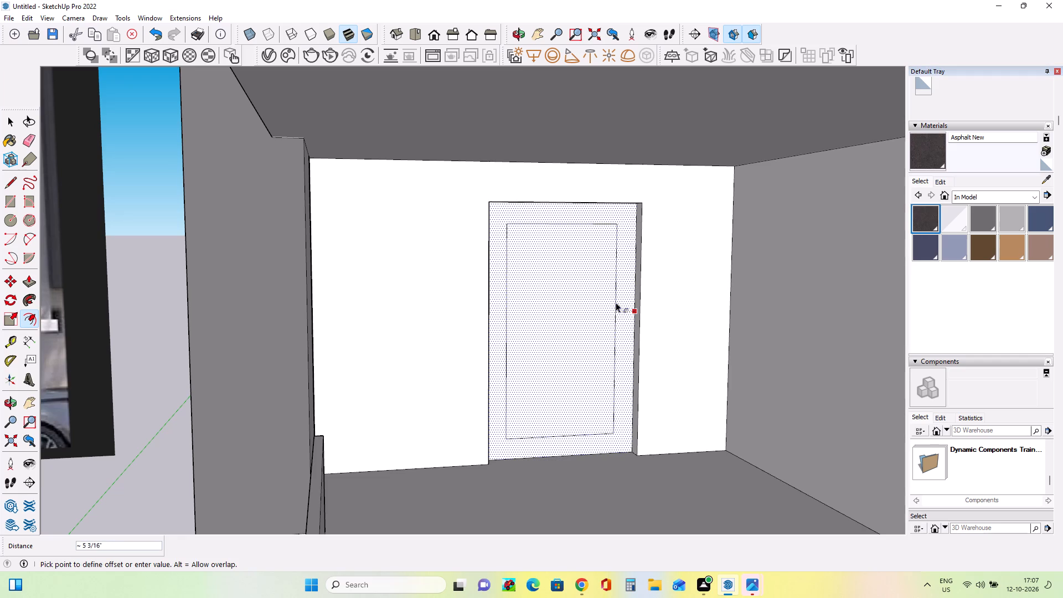
click(629, 300)
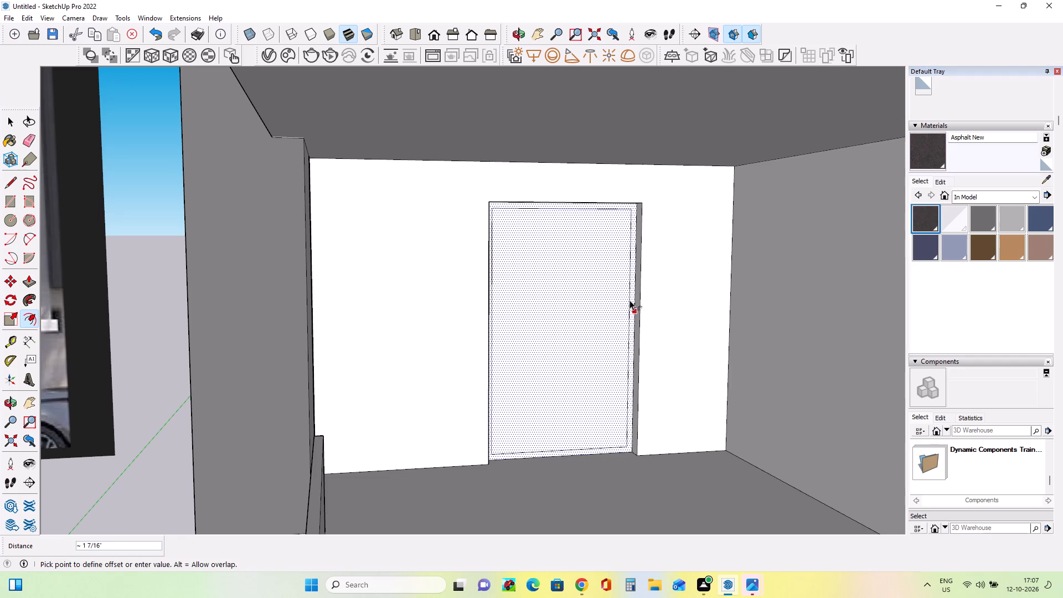
Paint this door's frame and its side and top reveals with Asphalt New.
click(927, 216)
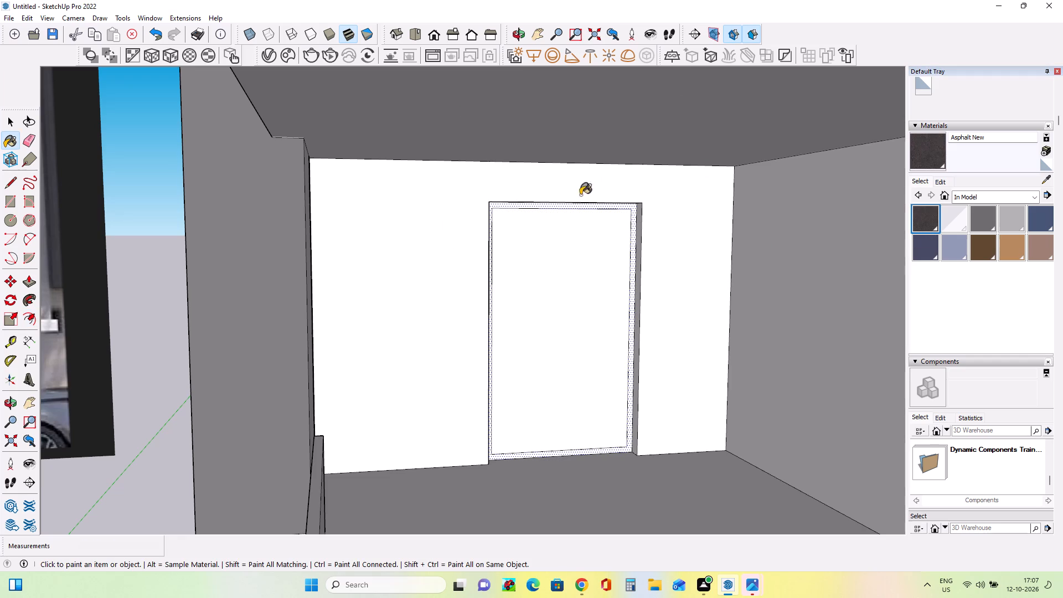
scroll(590, 229, up, 3)
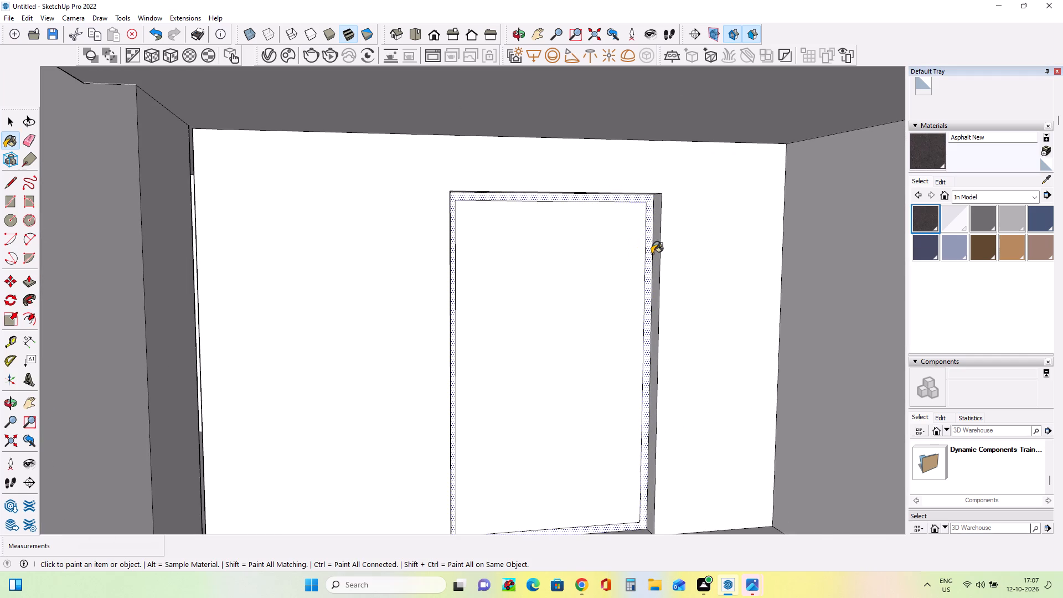
click(651, 254)
click(657, 262)
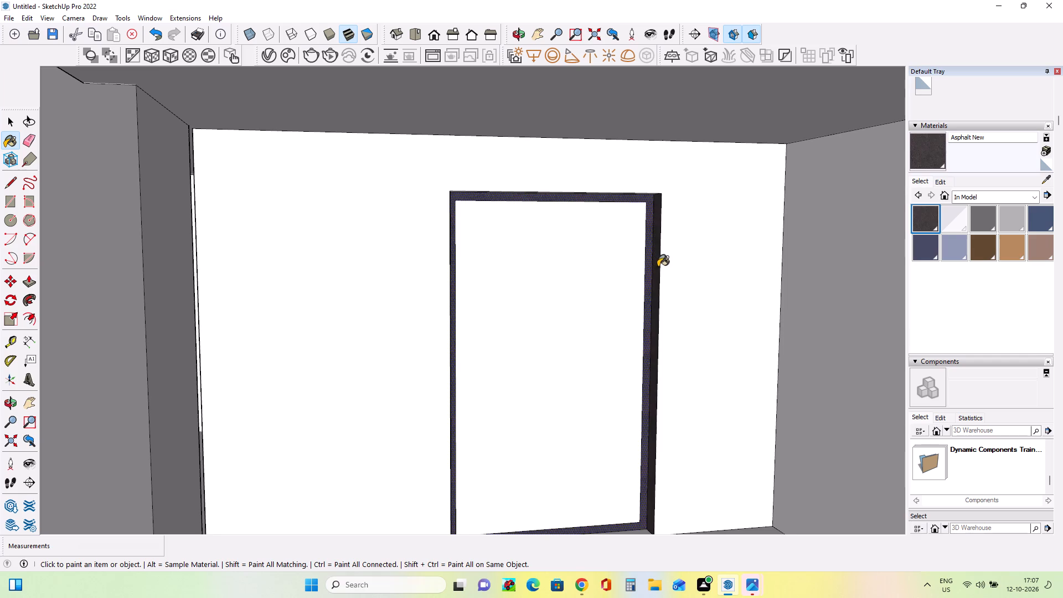
middle_drag(658, 267, 700, 207)
scroll(669, 149, up, 4)
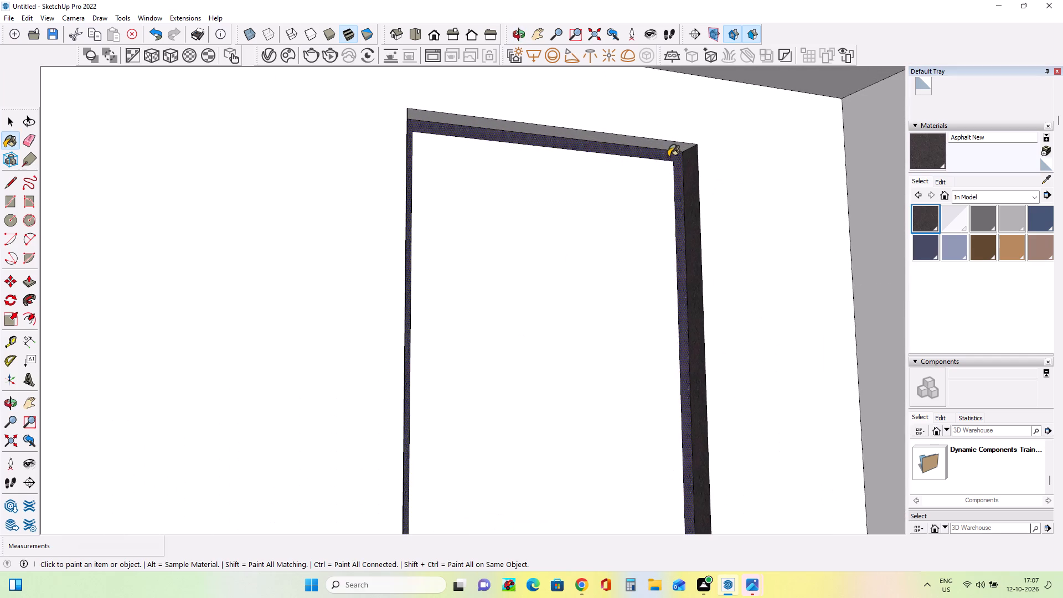
click(670, 150)
click(680, 146)
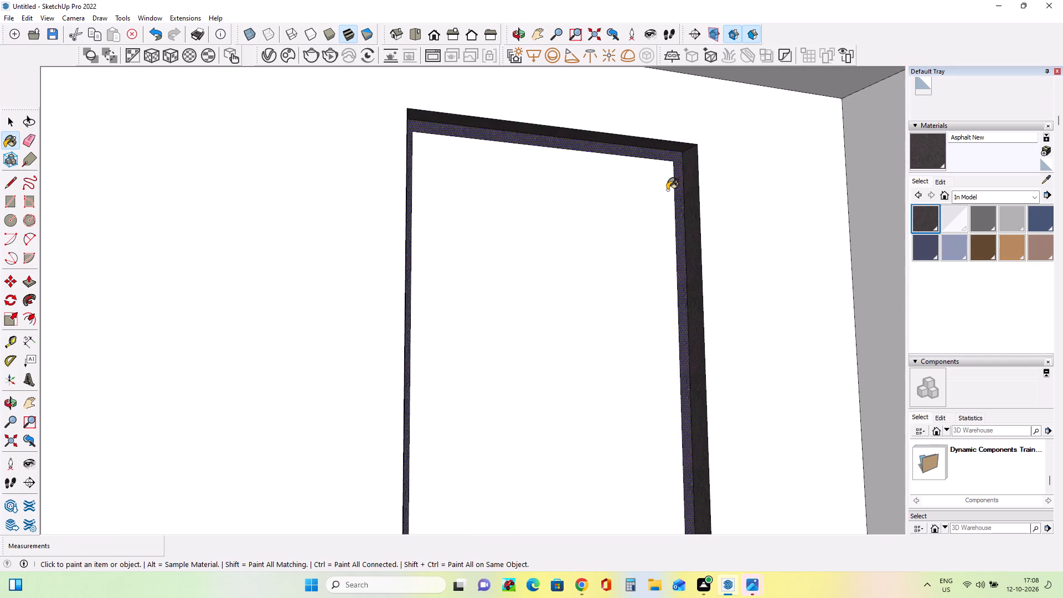
Paint the inner panel of this framed balcony door with the translucent CoolGray4 material.
middle_drag(667, 190, 634, 190)
scroll(634, 190, down, 4)
click(959, 213)
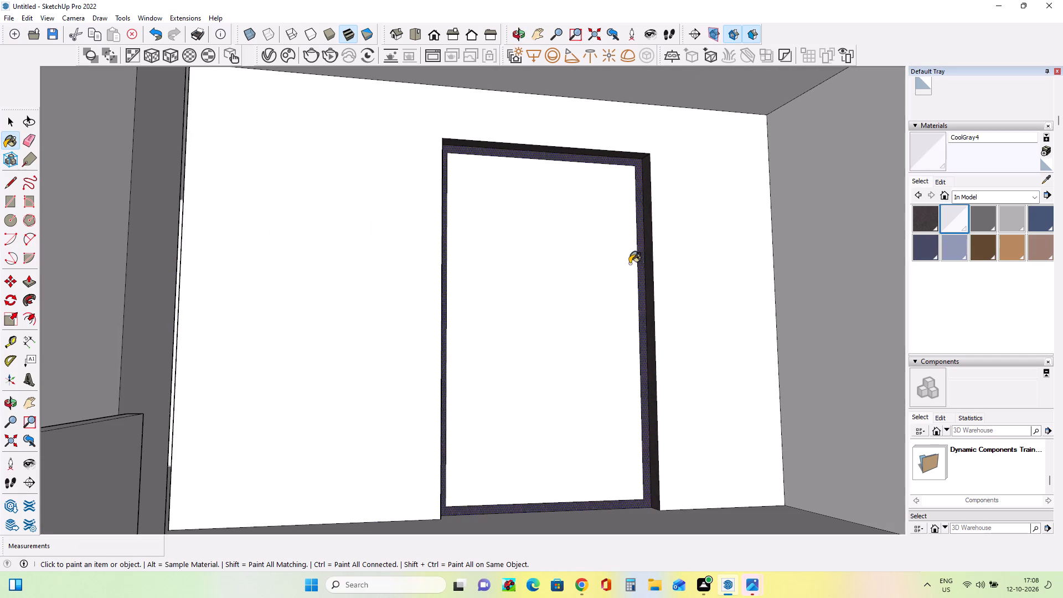
click(629, 264)
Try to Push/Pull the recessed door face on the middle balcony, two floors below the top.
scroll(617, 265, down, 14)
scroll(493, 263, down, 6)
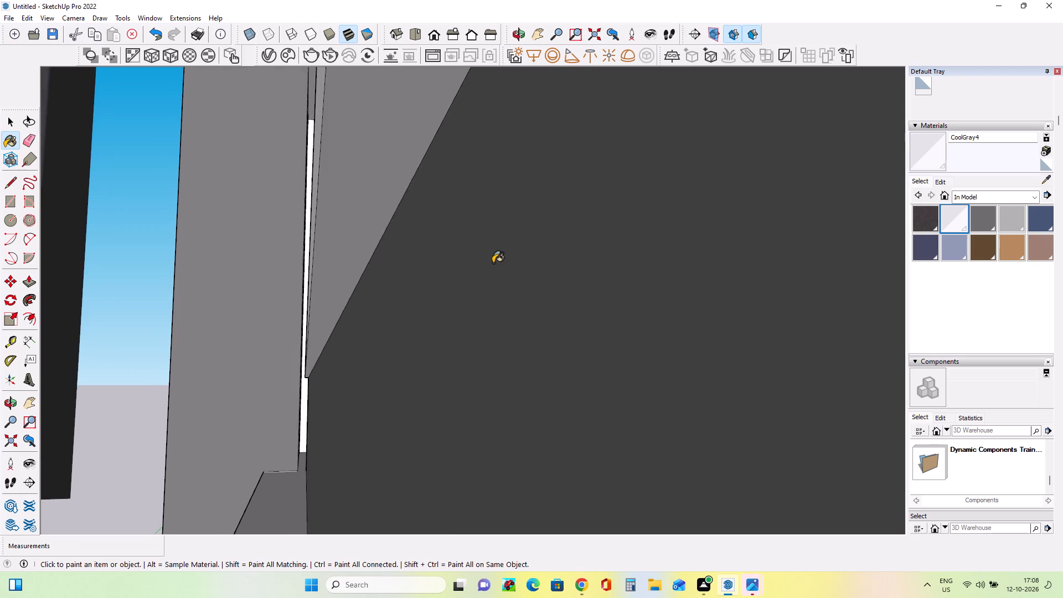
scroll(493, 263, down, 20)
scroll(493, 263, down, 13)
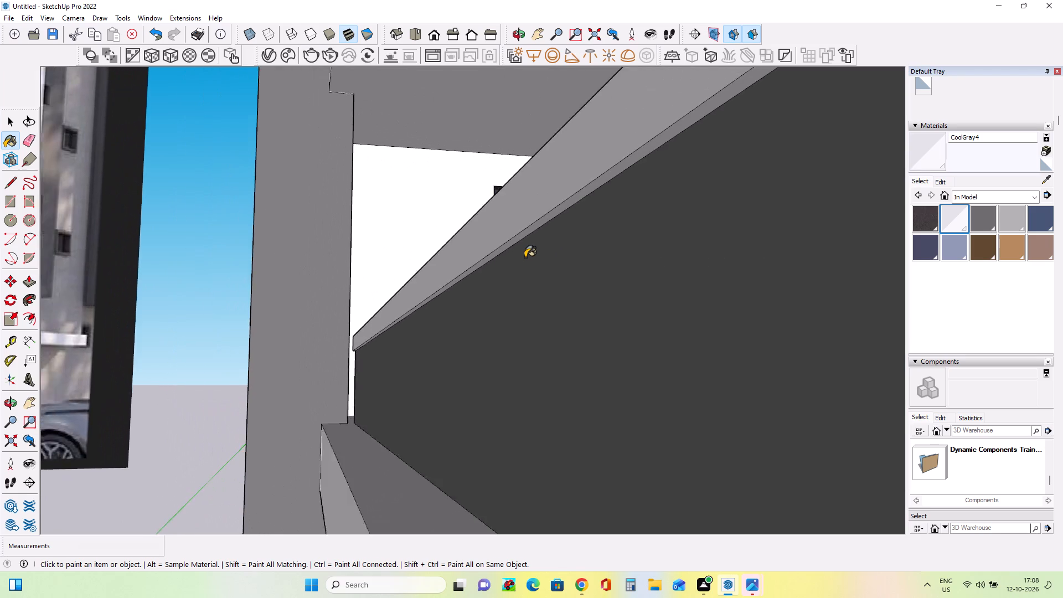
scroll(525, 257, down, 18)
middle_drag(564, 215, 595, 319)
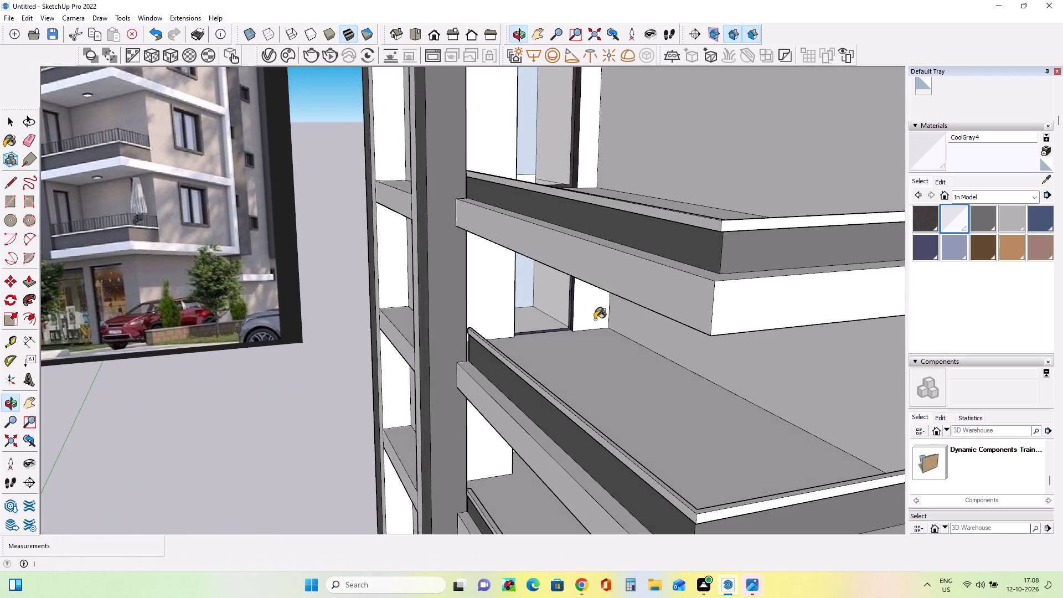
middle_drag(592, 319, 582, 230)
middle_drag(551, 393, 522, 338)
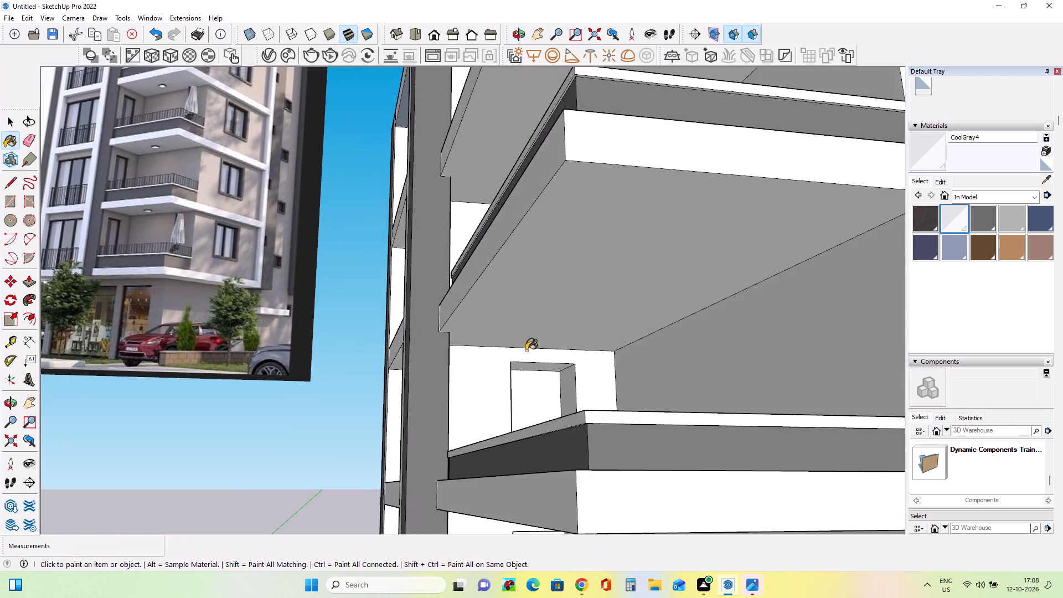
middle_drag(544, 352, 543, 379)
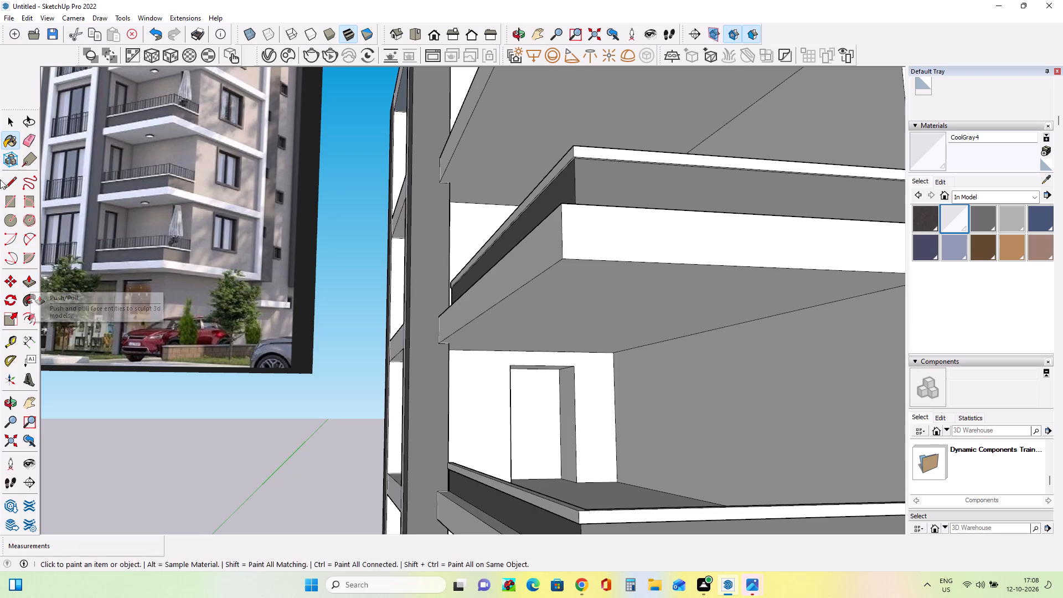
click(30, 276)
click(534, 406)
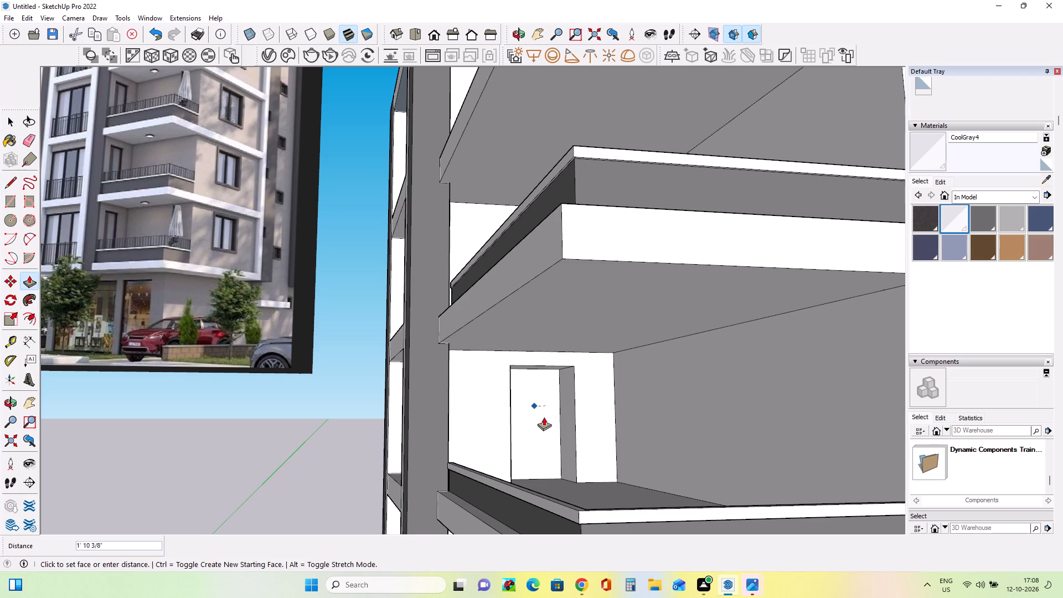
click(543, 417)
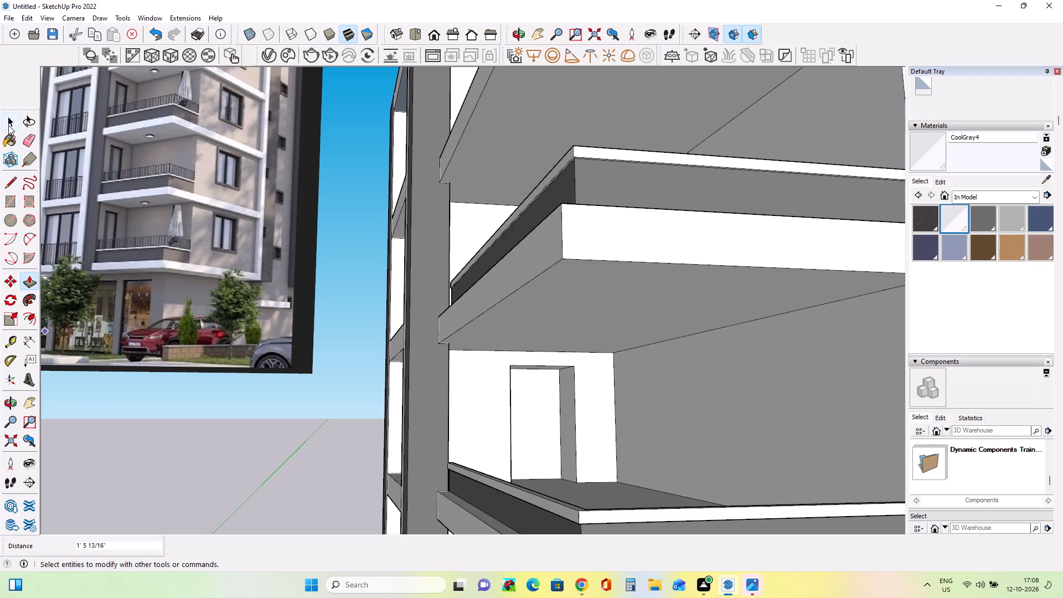
Select the middle balcony's door face and Push/Pull it outward about 1' 11 9/16" to leave a shallow recess.
click(8, 125)
click(536, 430)
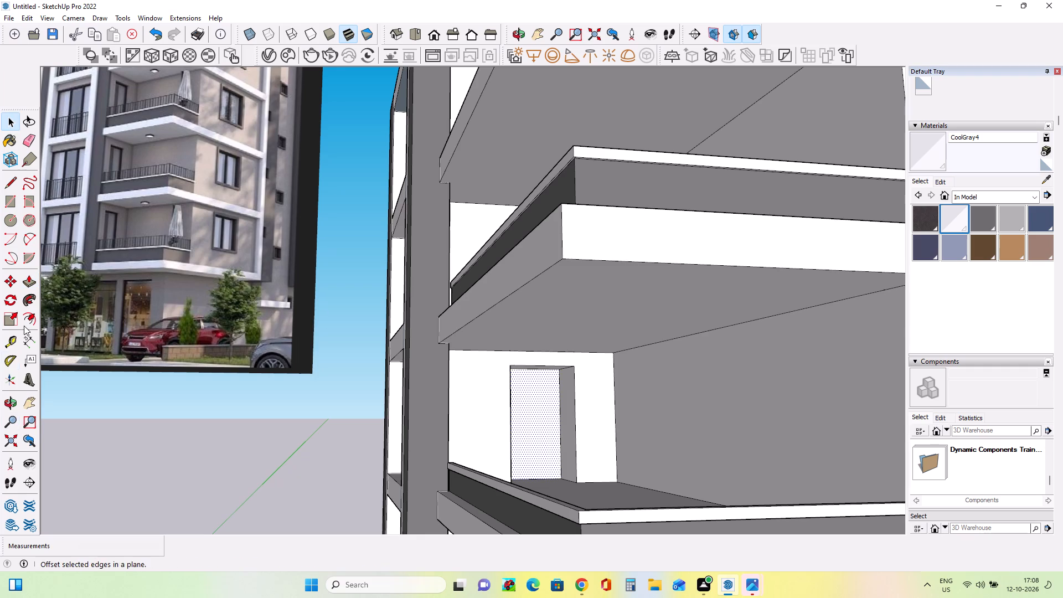
click(32, 290)
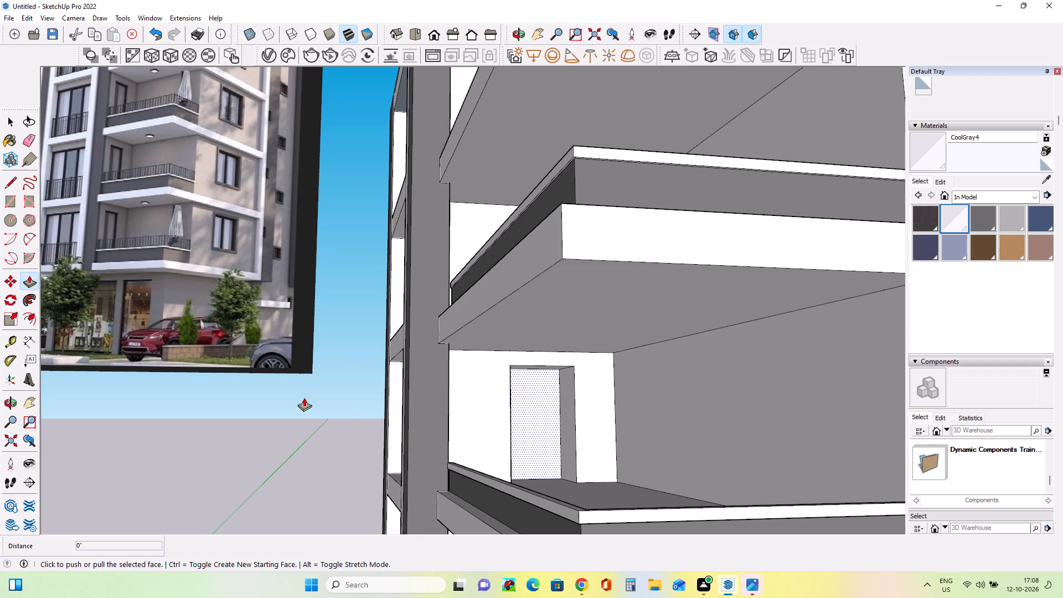
click(549, 429)
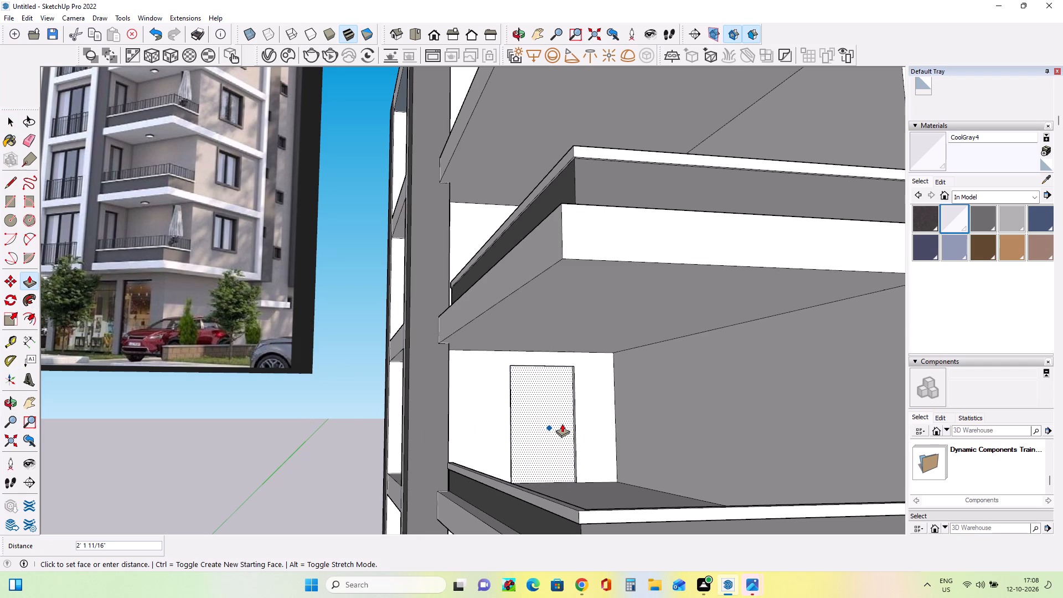
click(561, 424)
Offset the middle balcony door's outline inward about 1 7/16" to form its frame.
middle_drag(642, 421, 596, 441)
scroll(524, 426, up, 5)
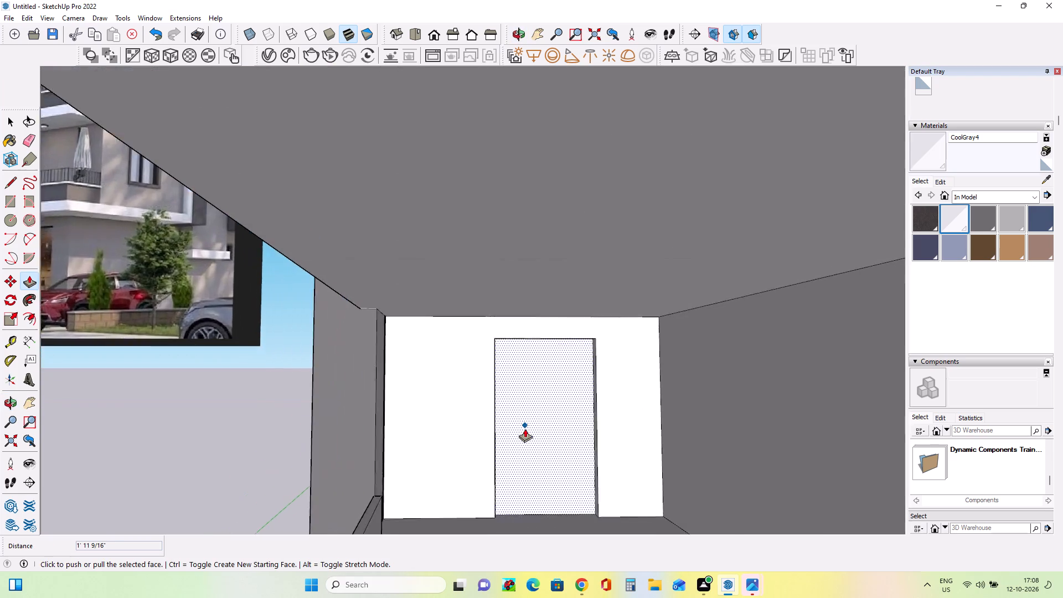
scroll(525, 429, up, 3)
middle_drag(528, 432, 478, 427)
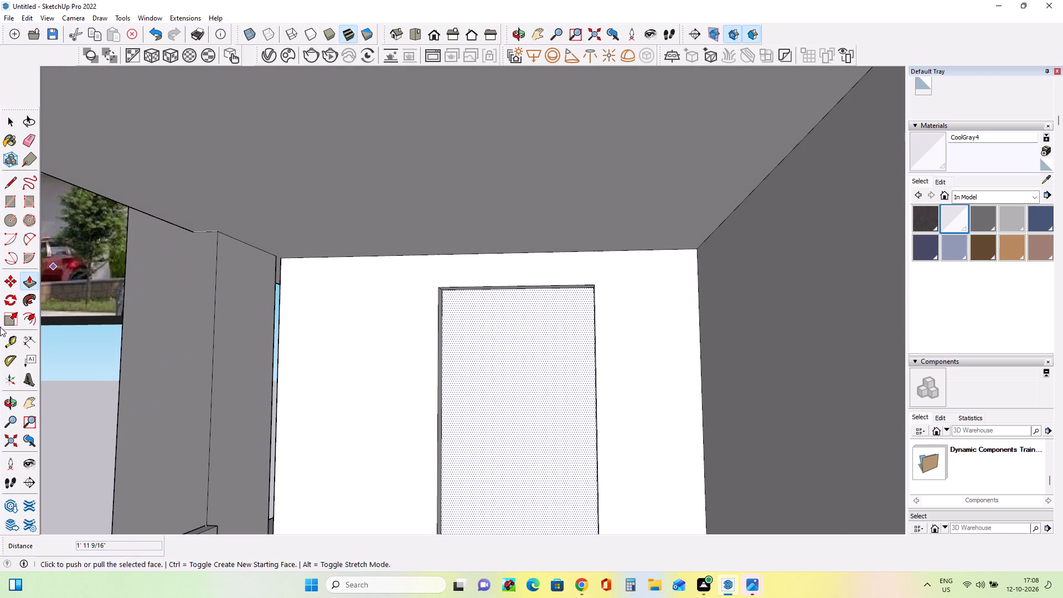
click(27, 317)
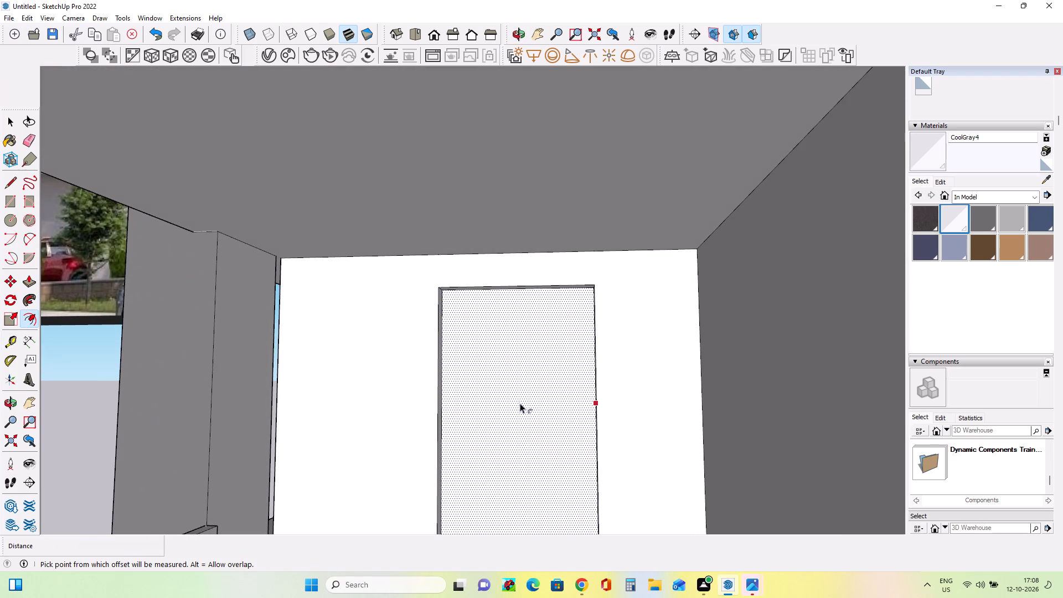
click(522, 413)
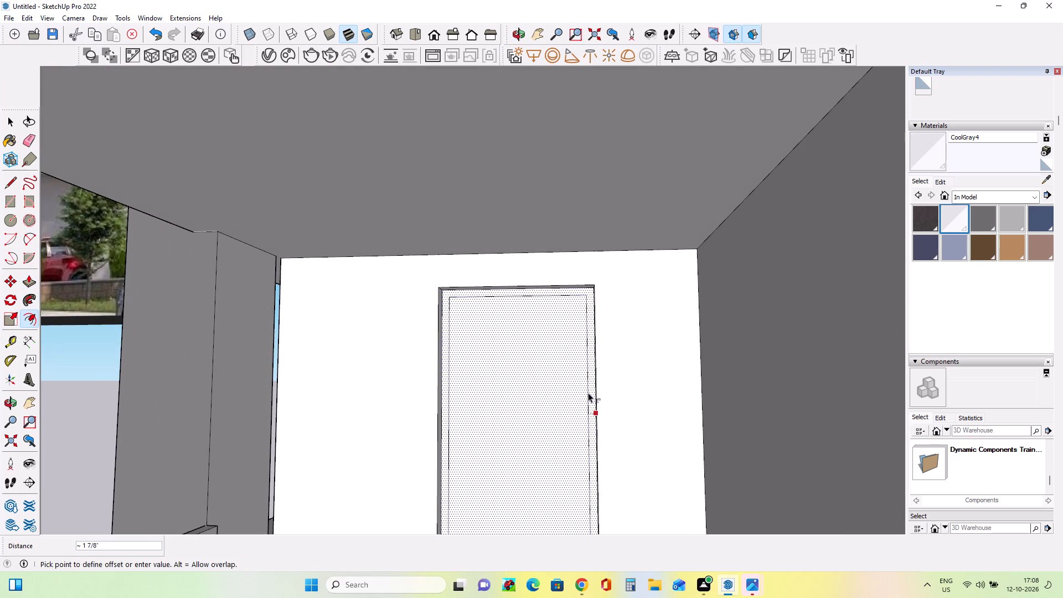
click(590, 391)
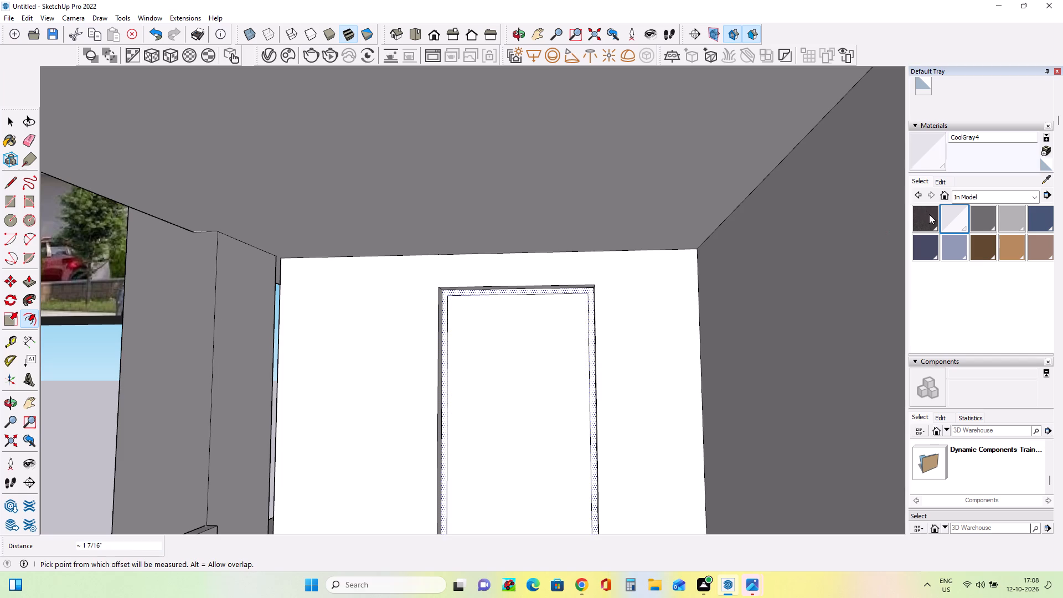
Paint the middle balcony door's frame and its side reveal with Asphalt New.
click(930, 216)
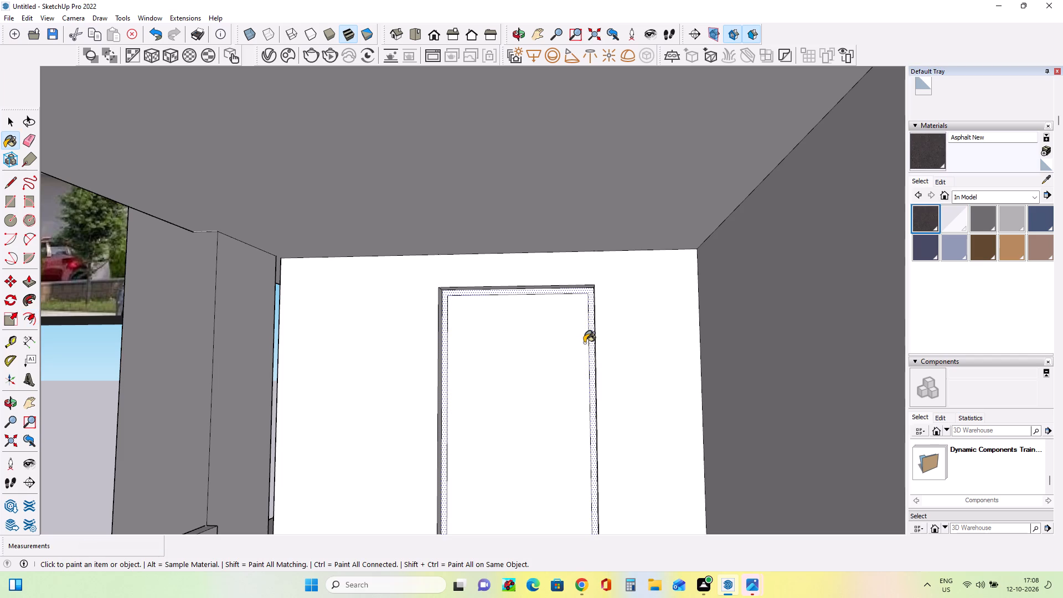
scroll(581, 347, up, 3)
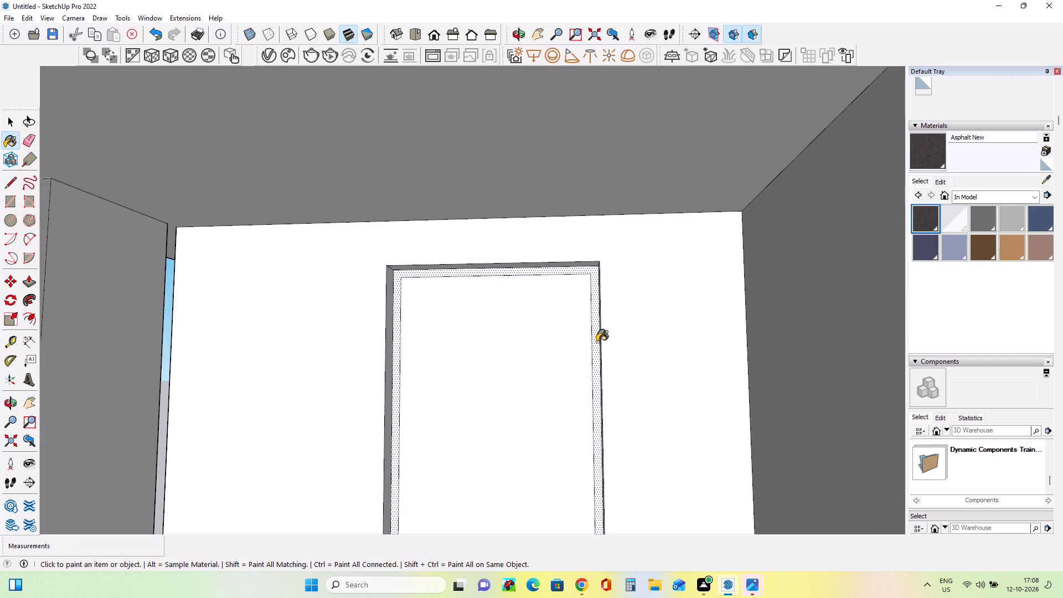
click(597, 342)
middle_drag(591, 353, 724, 342)
click(672, 348)
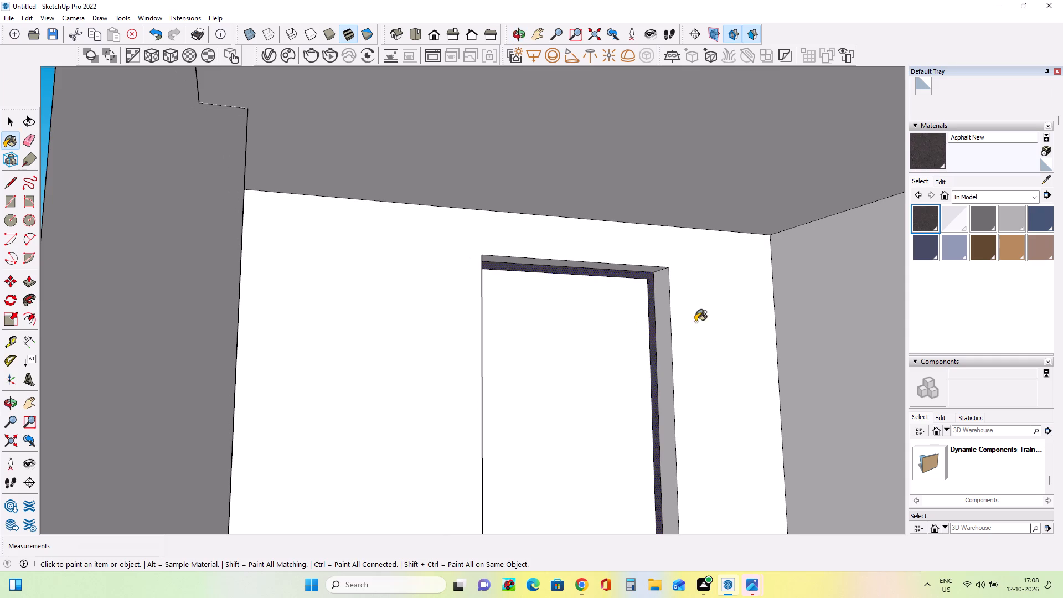
click(672, 332)
click(662, 338)
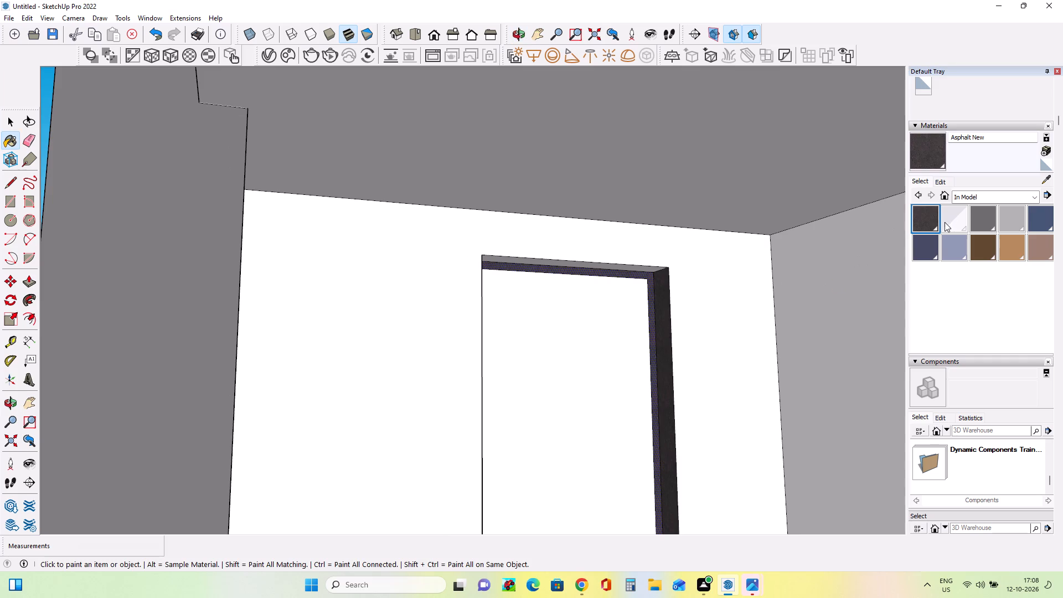
Paint the middle balcony door's inner panel with the CoolGray4 material.
click(945, 222)
click(597, 359)
Examine the balcony doors on all floors, comparing the finished ones with those still without frames.
scroll(567, 363, down, 12)
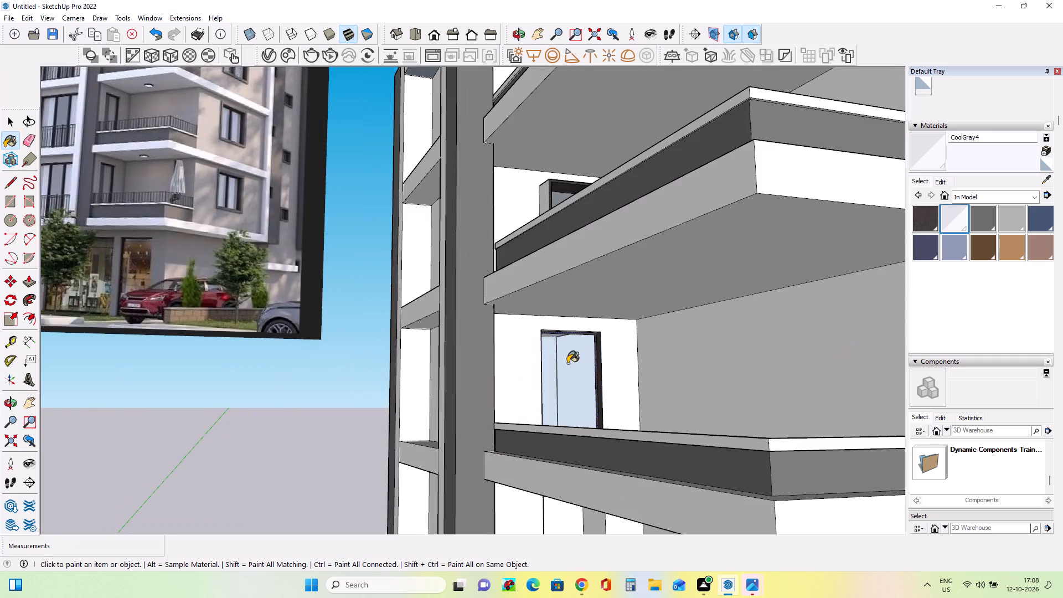
scroll(567, 363, down, 19)
scroll(574, 427, up, 3)
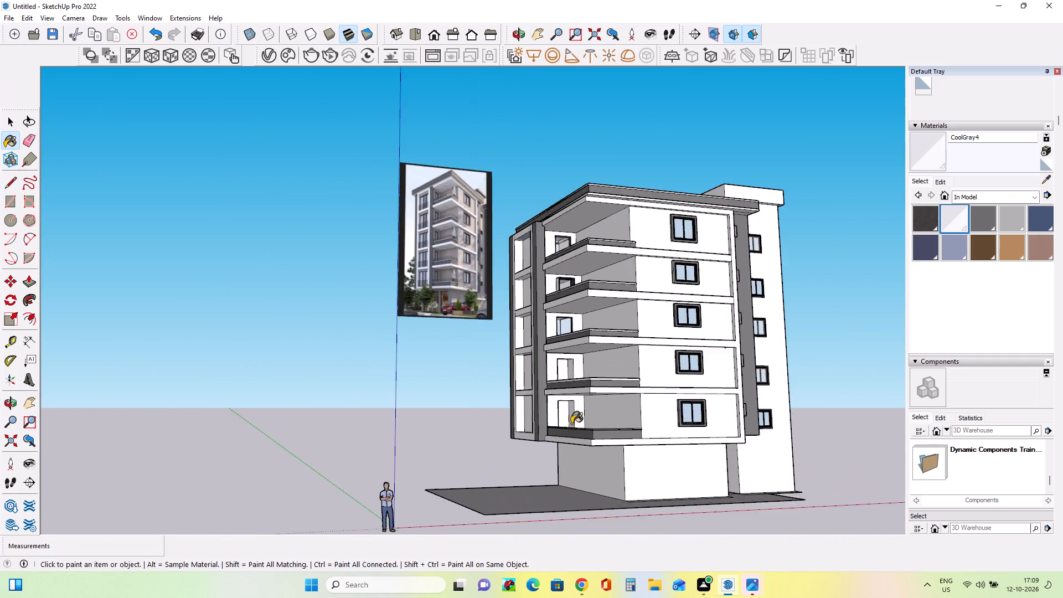
scroll(571, 424, up, 3)
scroll(566, 414, down, 1)
scroll(566, 414, up, 5)
scroll(566, 414, down, 1)
scroll(566, 414, up, 2)
middle_drag(566, 414, 579, 456)
scroll(571, 427, down, 1)
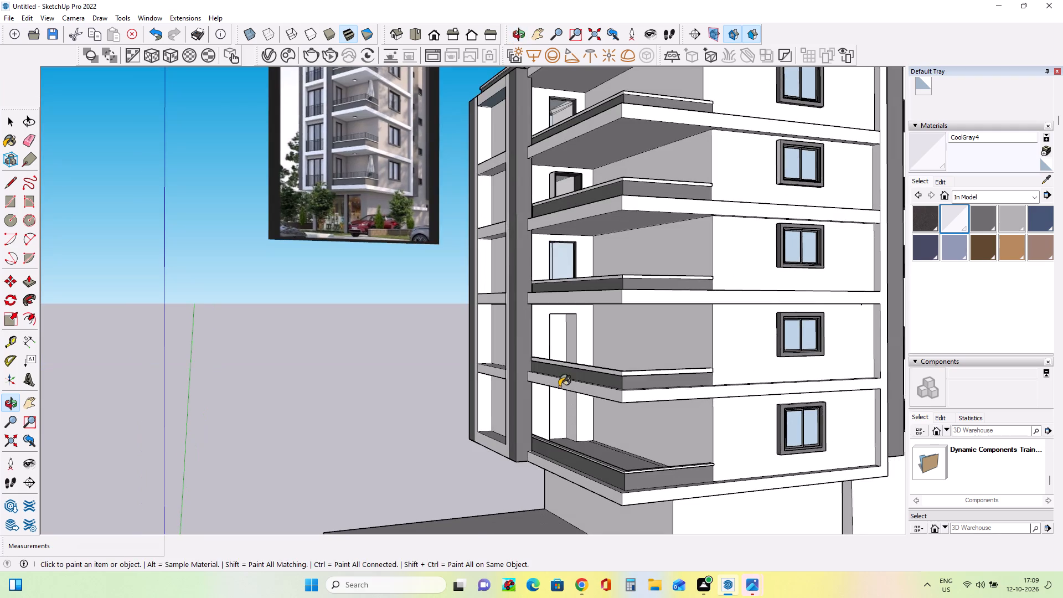
middle_drag(562, 390, 555, 453)
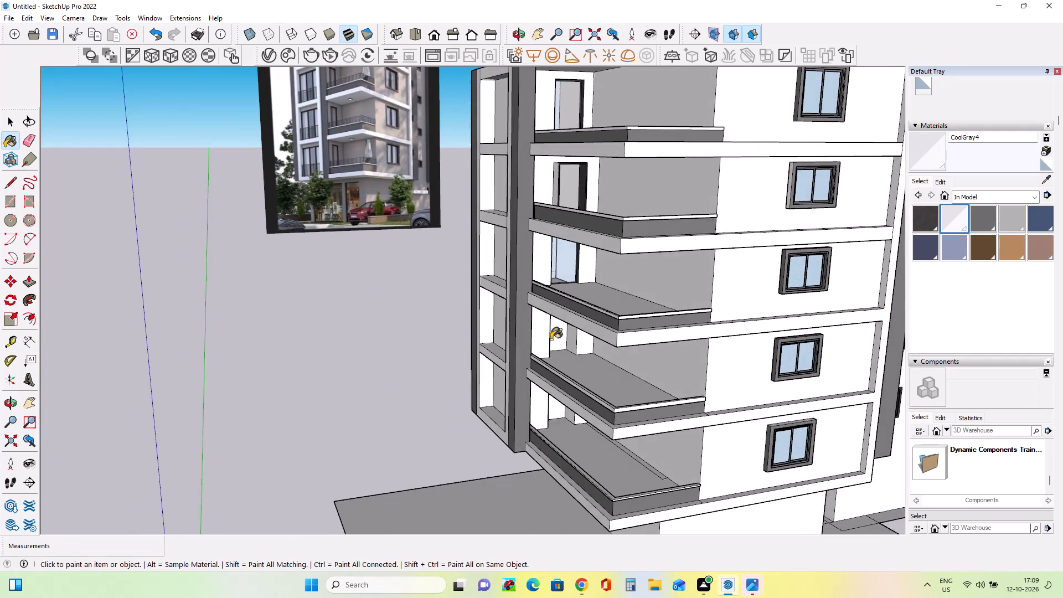
scroll(553, 236, up, 8)
middle_drag(559, 234, 660, 265)
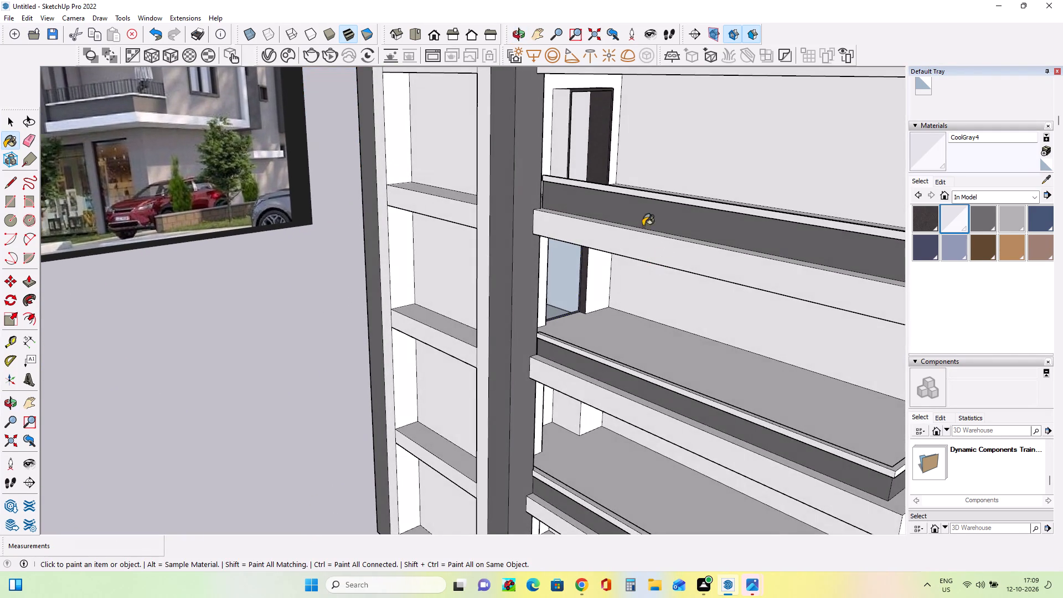
scroll(610, 171, up, 1)
middle_drag(608, 177, 538, 202)
middle_drag(601, 214, 602, 185)
scroll(602, 185, down, 8)
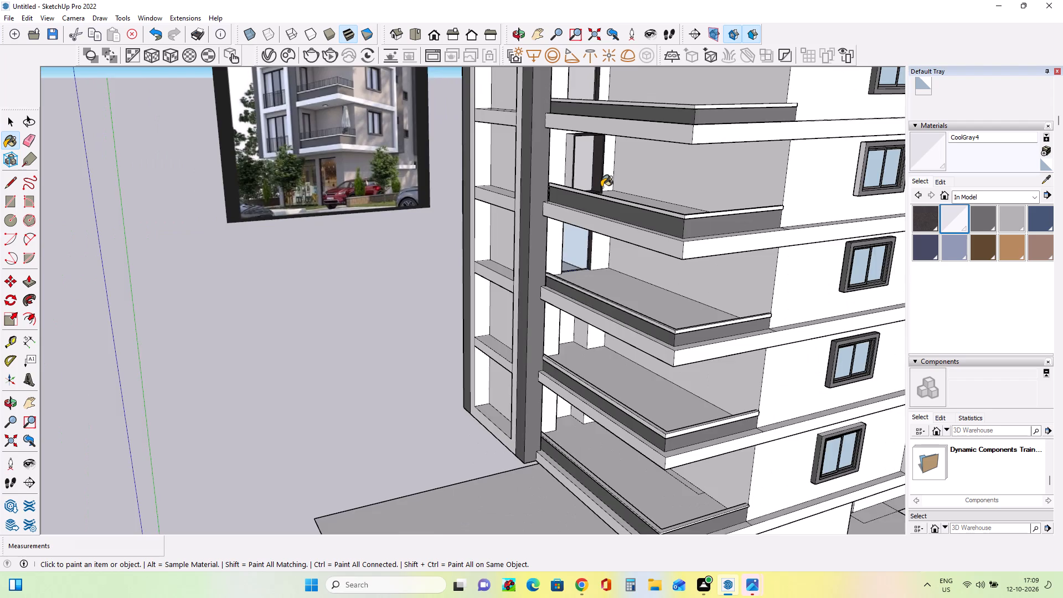
scroll(601, 187, down, 2)
middle_drag(601, 188, 602, 209)
scroll(602, 209, down, 1)
Push/Pull the protruding door frame one floor below the top back by about 2 1/16" and 1' 7/16", flush with the wall.
scroll(586, 163, up, 5)
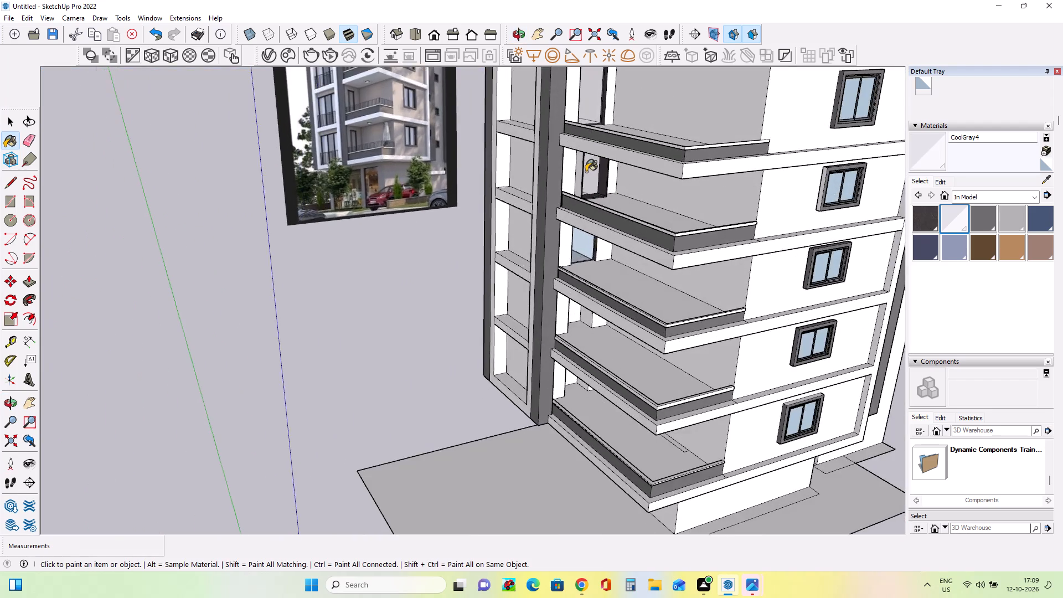
scroll(586, 172, up, 12)
click(22, 282)
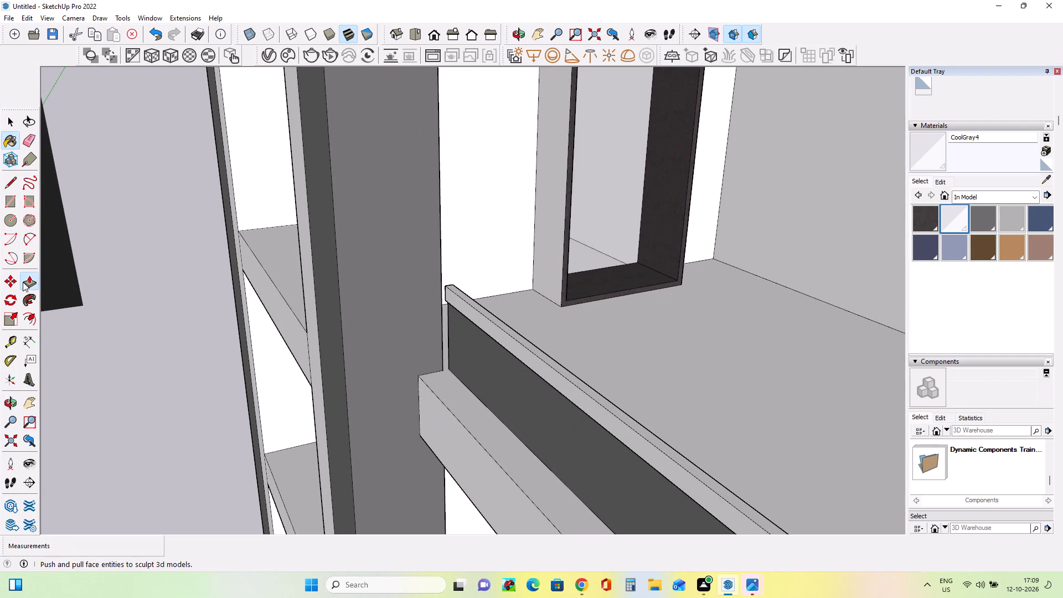
click(566, 285)
click(565, 282)
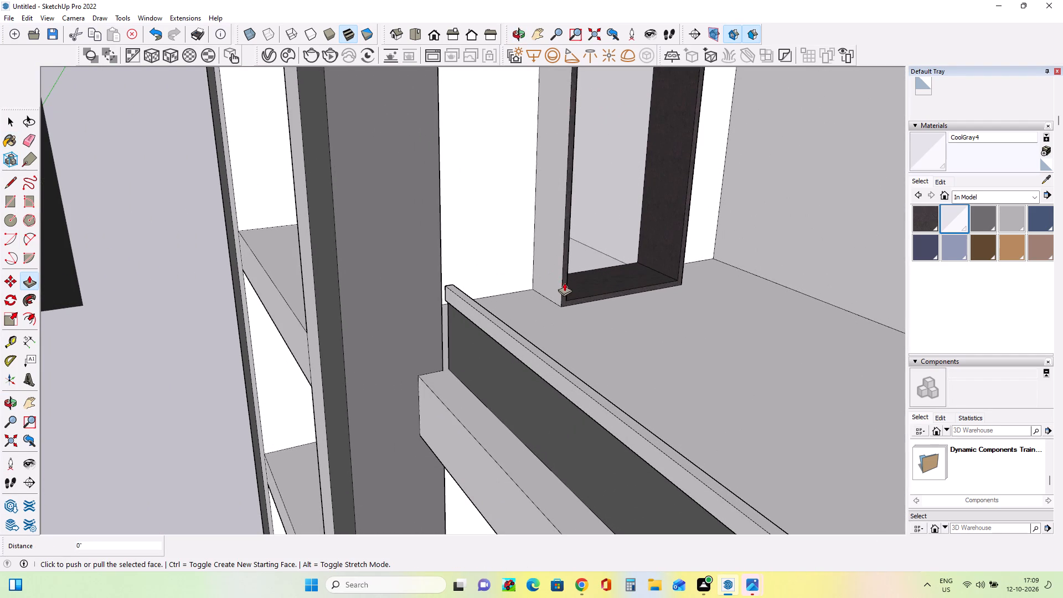
middle_drag(590, 302, 485, 285)
click(493, 296)
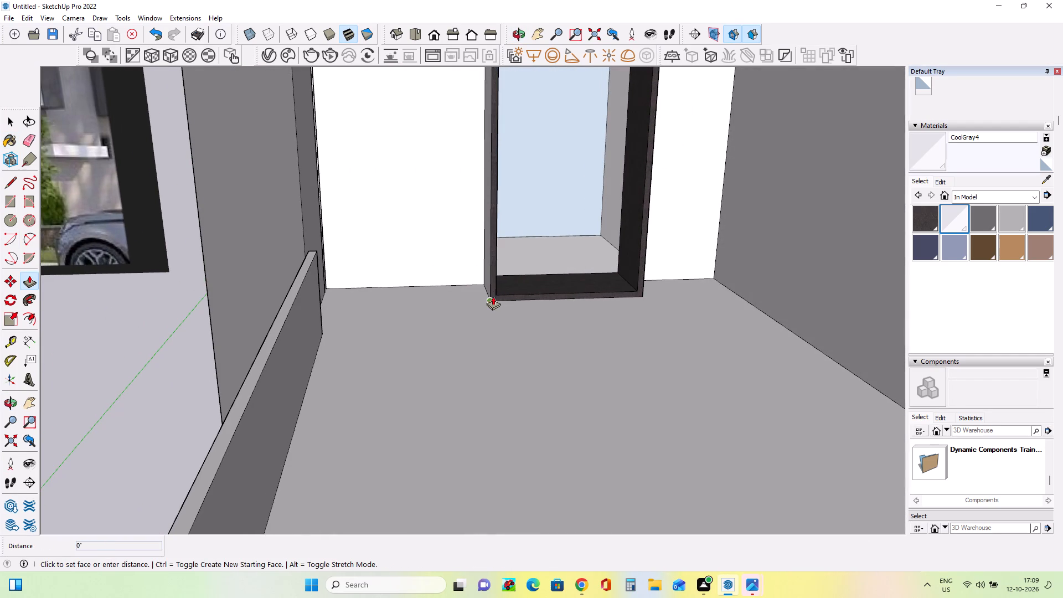
key(Escape)
click(491, 292)
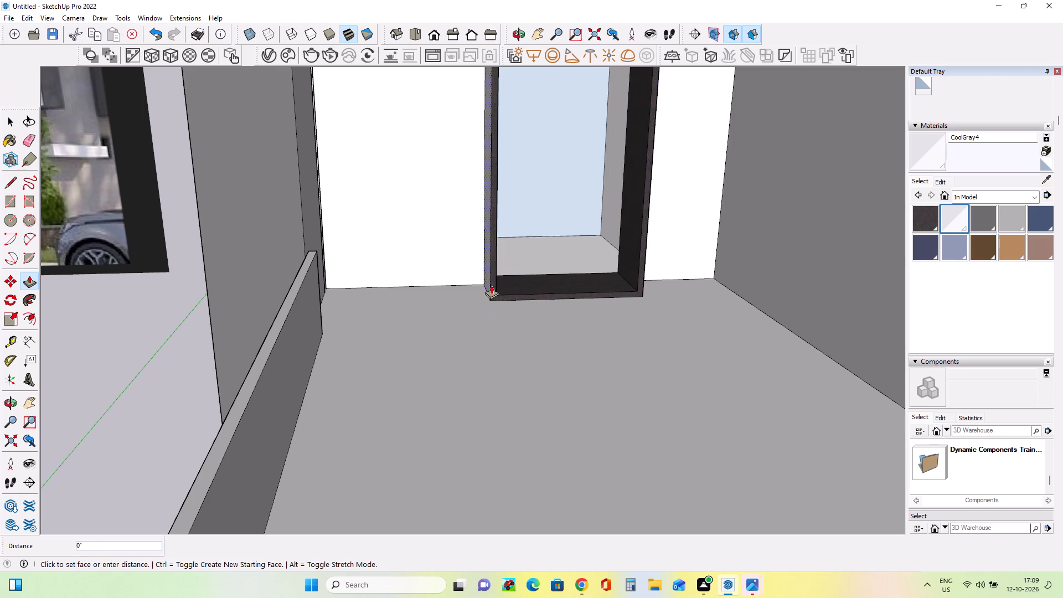
key(Escape)
click(492, 291)
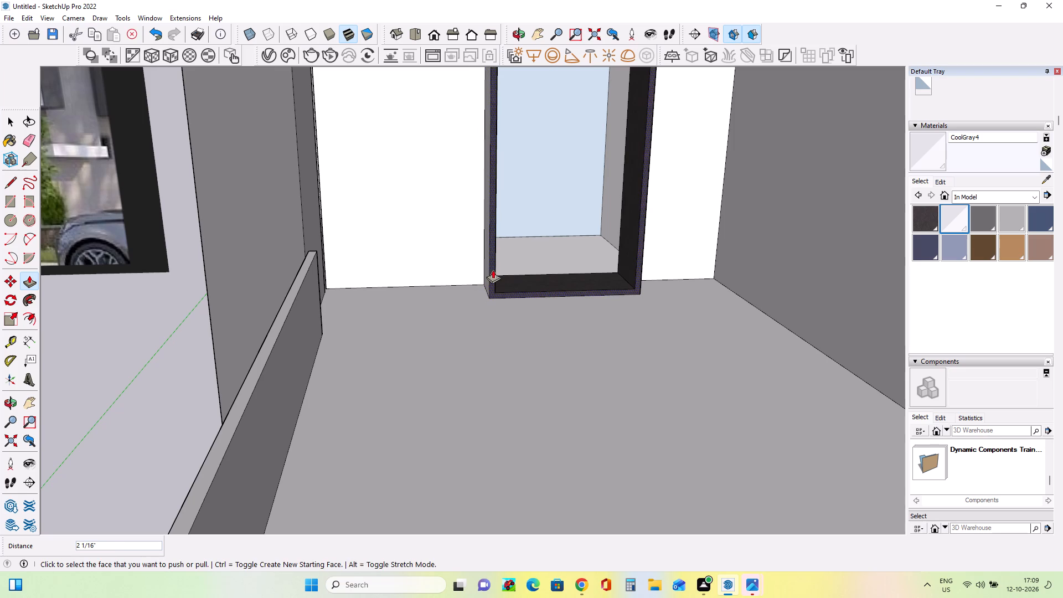
click(489, 255)
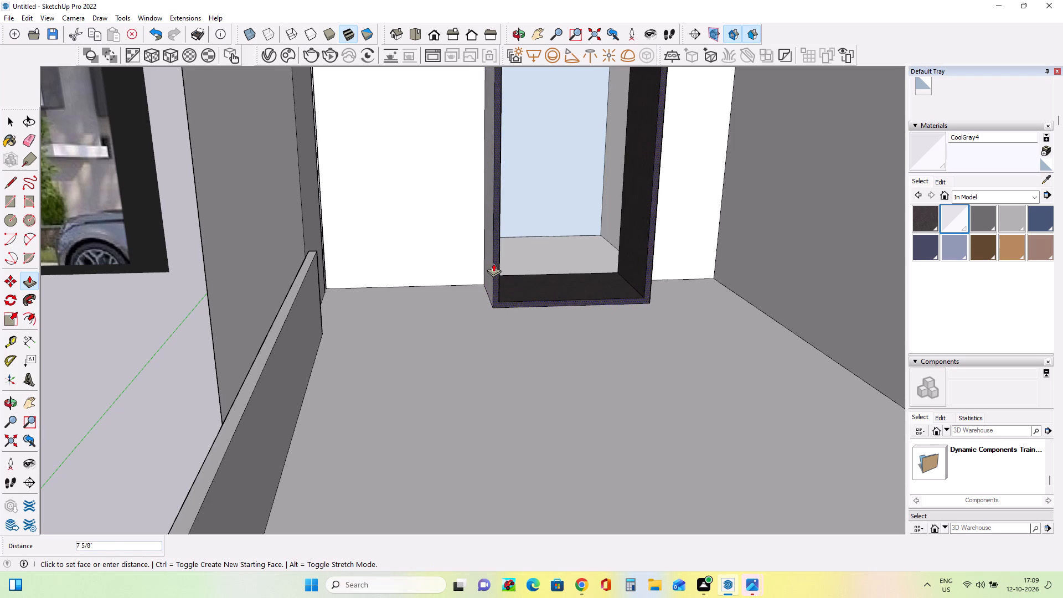
click(484, 204)
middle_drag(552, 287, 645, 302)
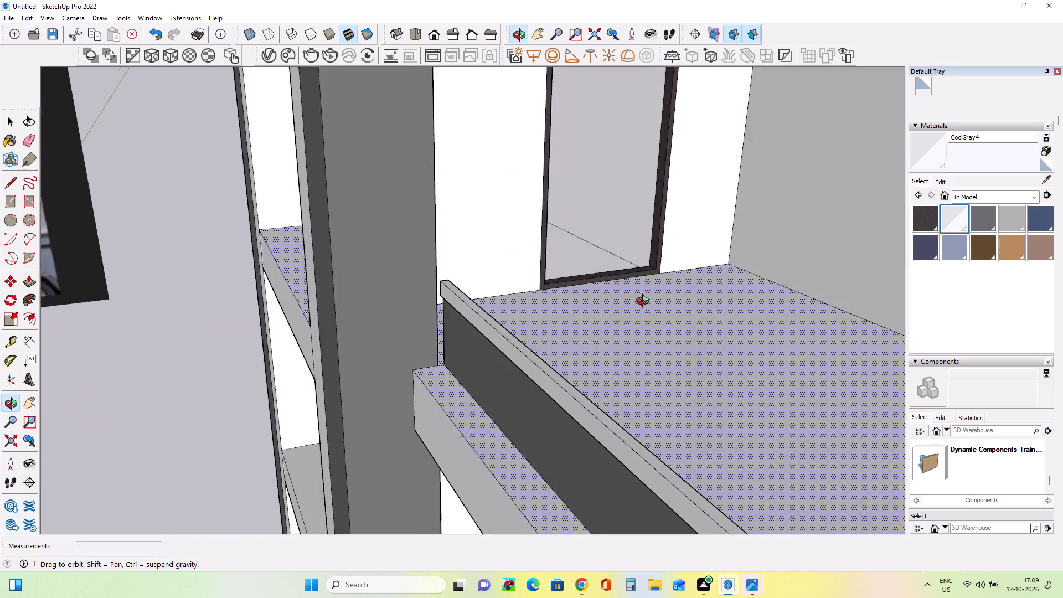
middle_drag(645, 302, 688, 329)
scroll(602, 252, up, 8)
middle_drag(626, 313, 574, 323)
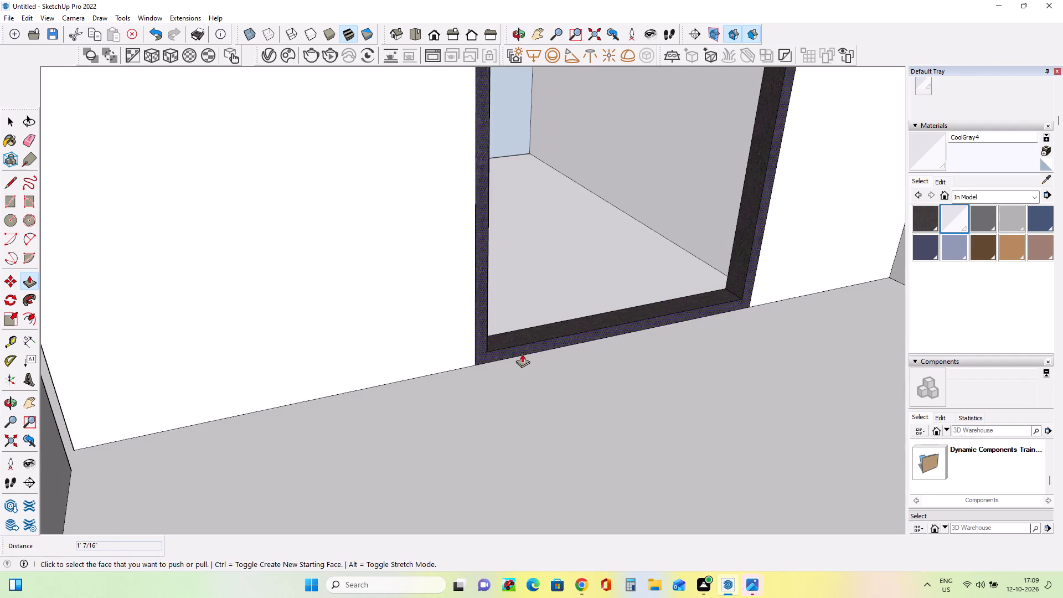
Push/Pull the dark door frame one floor below the top back into its opening by 2 5/8".
click(519, 346)
click(515, 331)
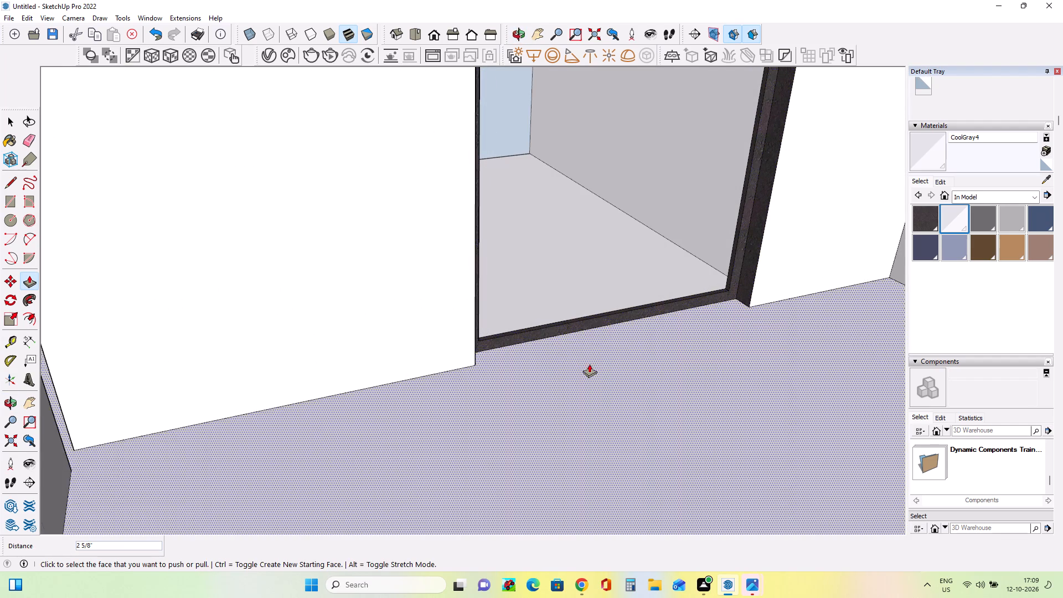
Push/Pull the deeply recessed door face on the second-lowest balcony forward by about 1' 9", leaving a shallow recess.
scroll(590, 360, down, 12)
middle_drag(584, 357, 570, 267)
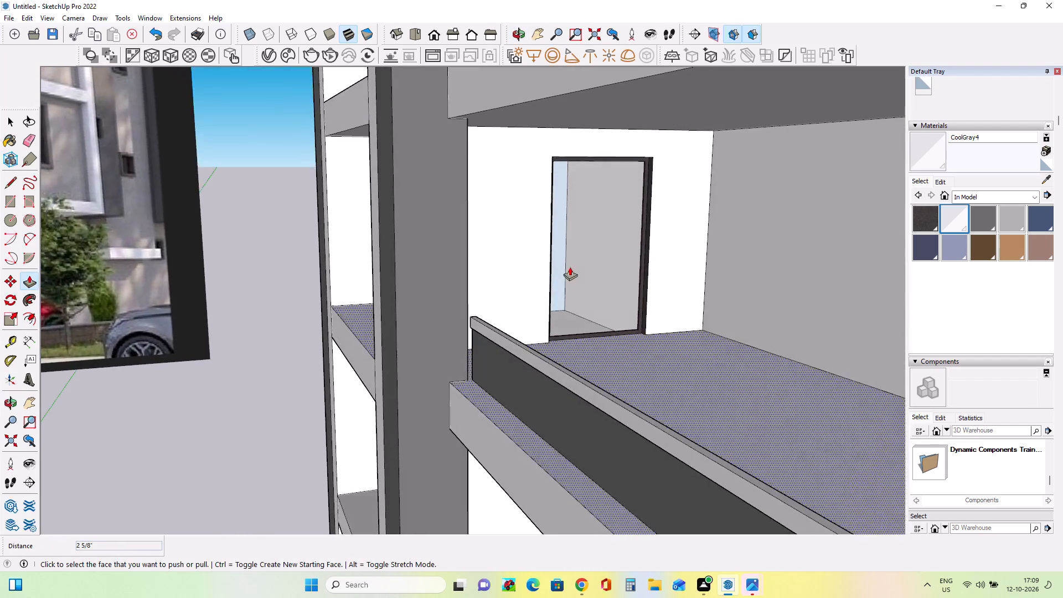
scroll(589, 317, down, 9)
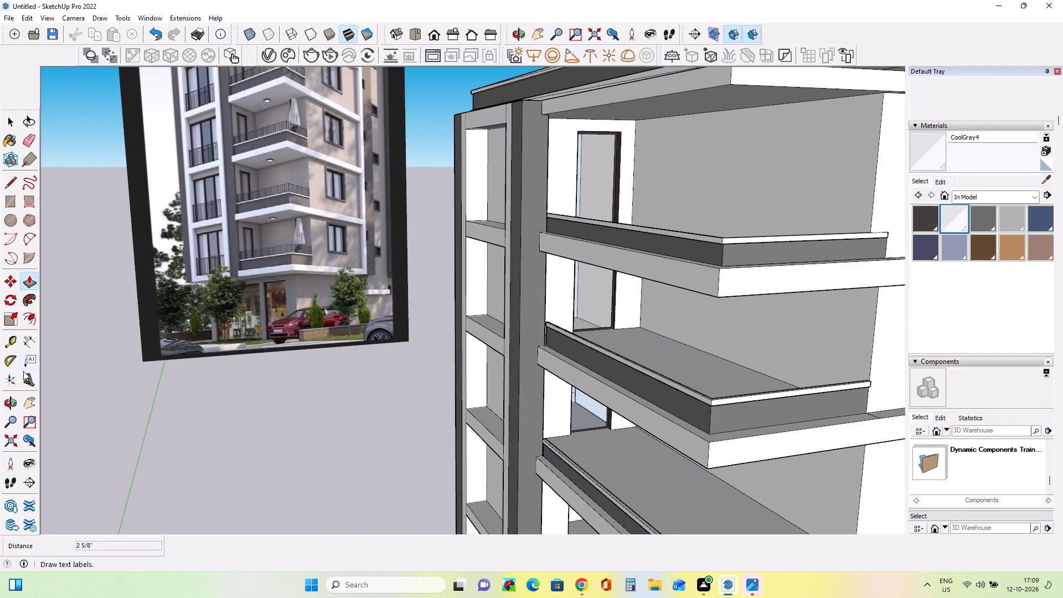
click(29, 401)
drag(296, 354, 246, 189)
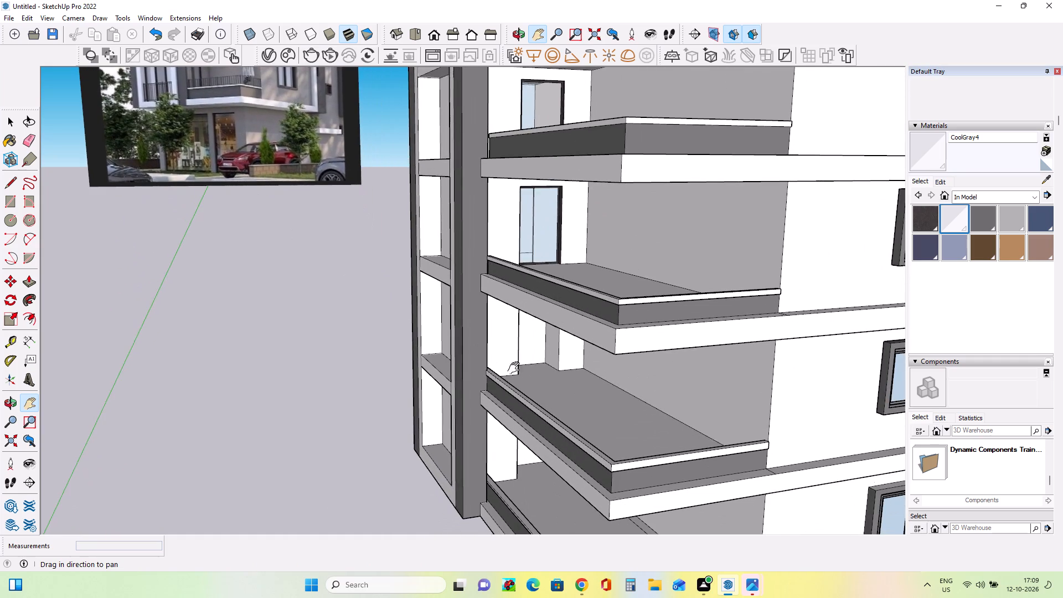
scroll(523, 364, up, 4)
middle_drag(629, 378, 569, 348)
click(30, 285)
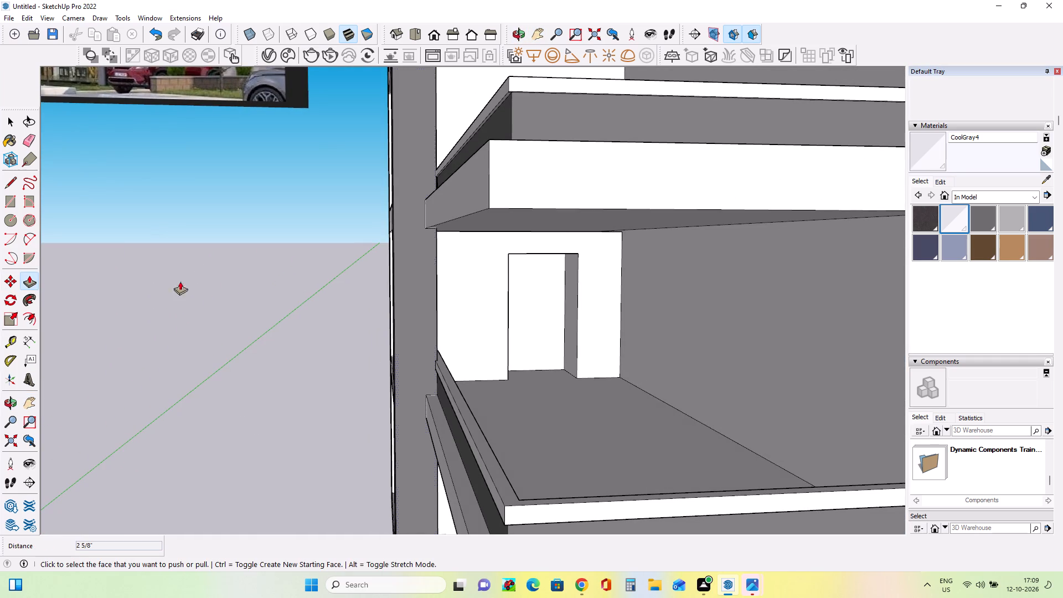
click(550, 322)
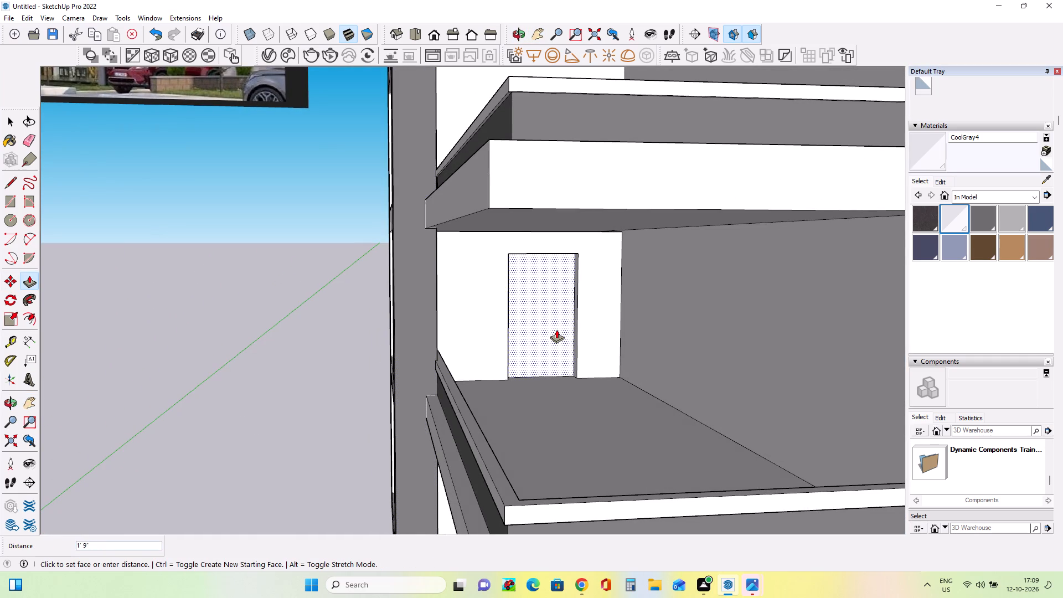
click(556, 329)
Offset the second-lowest balcony door's outline inward to create a narrow frame border.
middle_drag(608, 359, 595, 357)
click(31, 313)
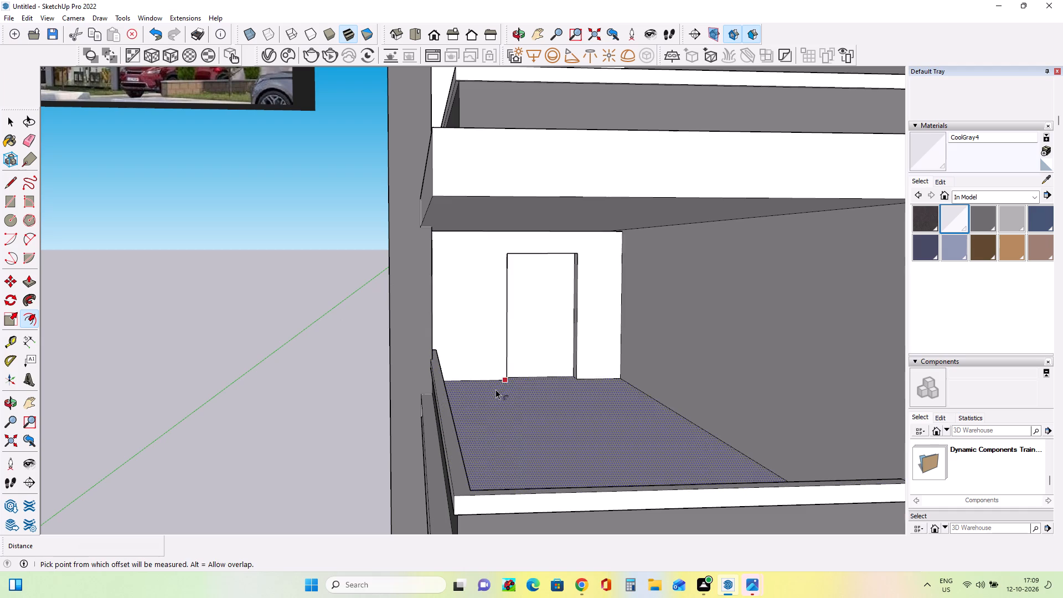
click(543, 312)
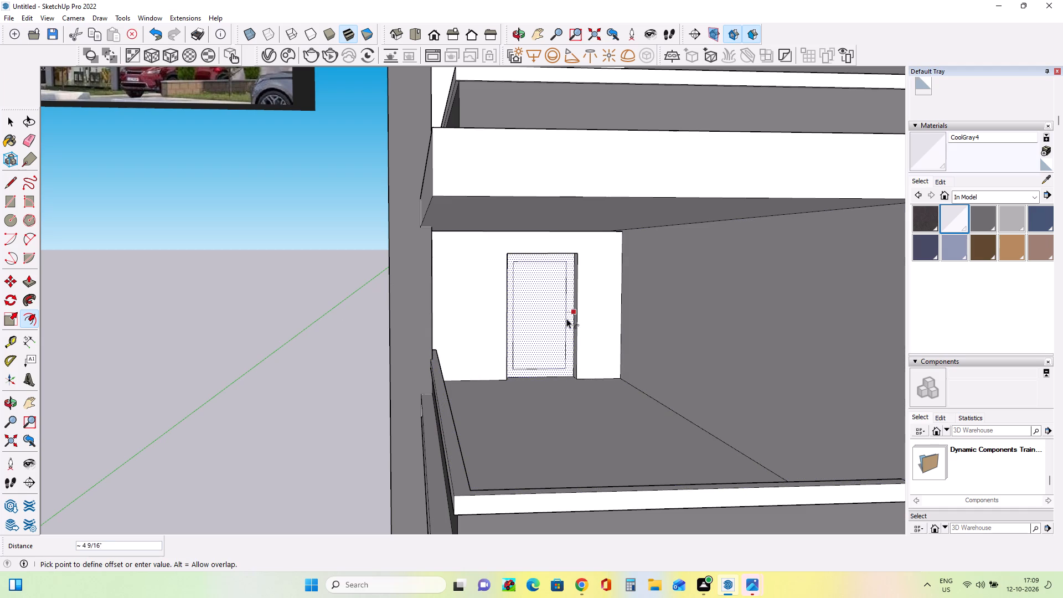
click(569, 318)
Paint the second-lowest balcony door's frame and its side reveal with Asphalt New.
middle_drag(634, 364, 592, 363)
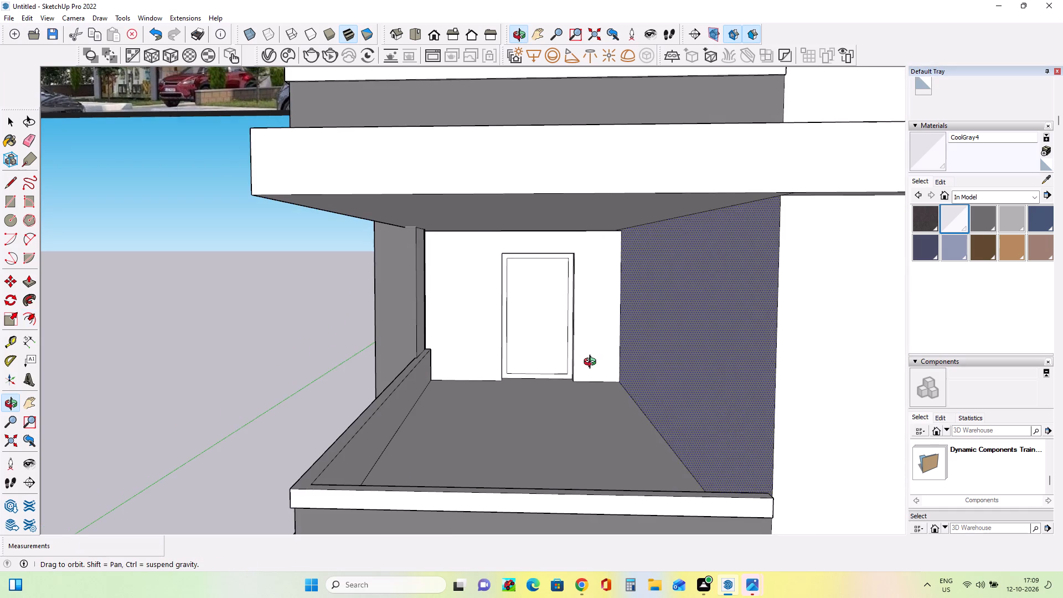
middle_drag(592, 363, 592, 363)
click(925, 219)
scroll(497, 275, up, 7)
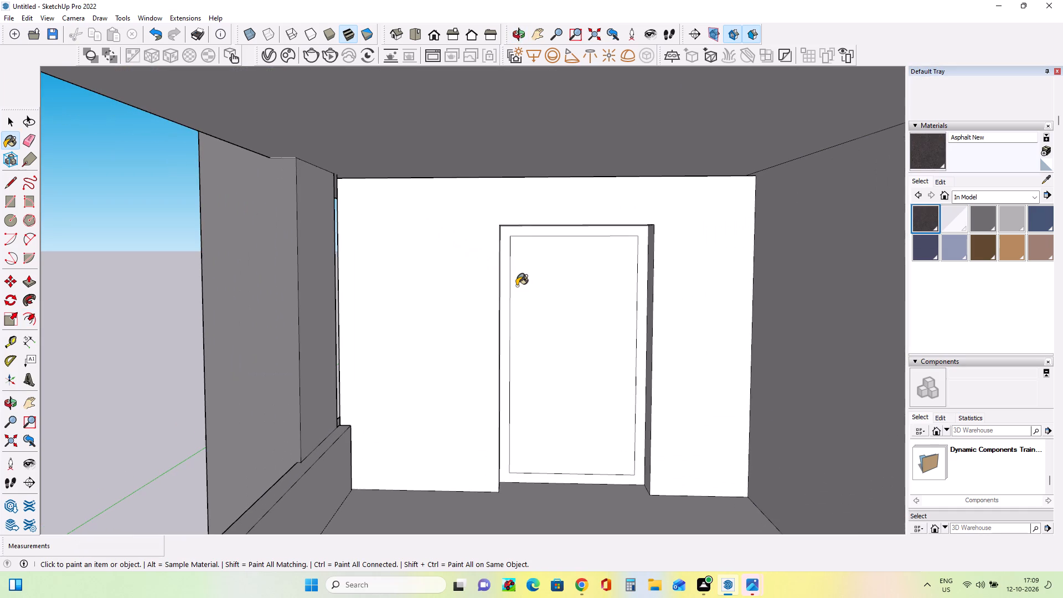
click(506, 288)
middle_drag(611, 336, 785, 313)
click(668, 319)
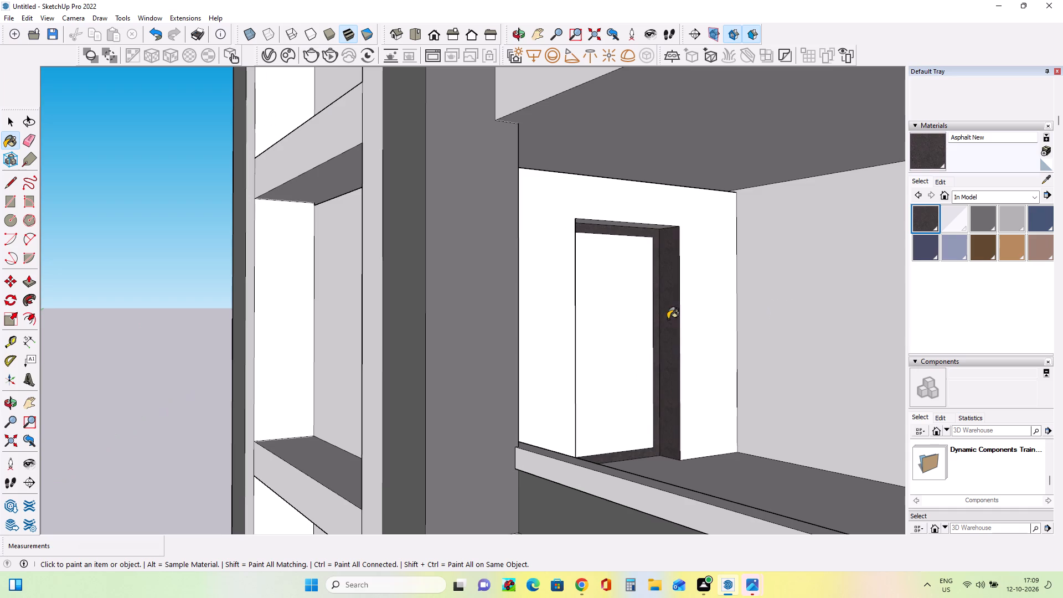
Push/Pull the second-lowest balcony door's dark frame outward by 5" so it stands proud of the inner panel.
middle_drag(693, 354, 603, 357)
scroll(603, 357, down, 12)
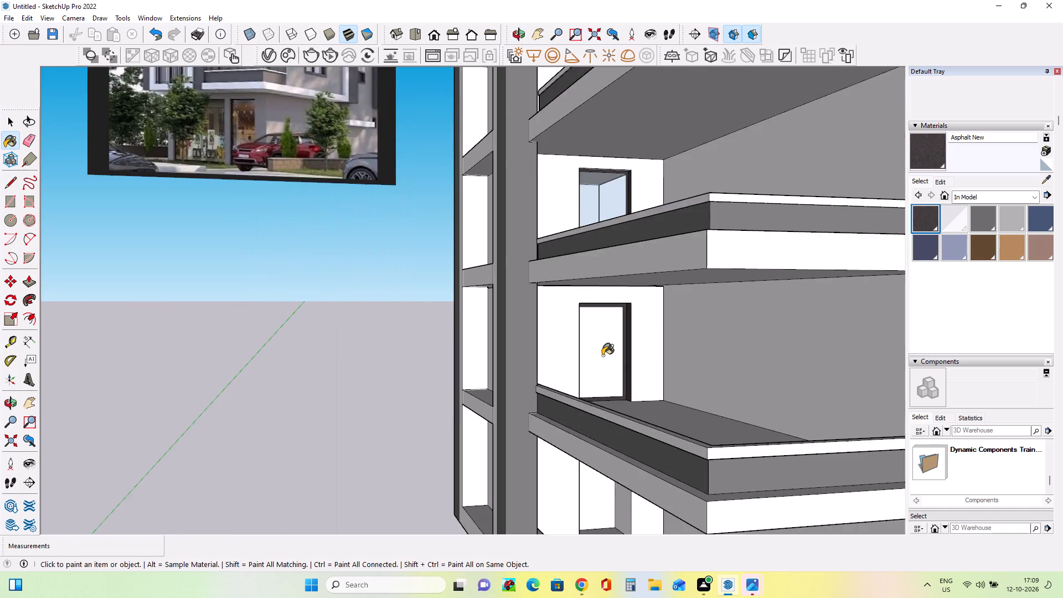
scroll(602, 355, down, 8)
middle_drag(602, 355, 629, 396)
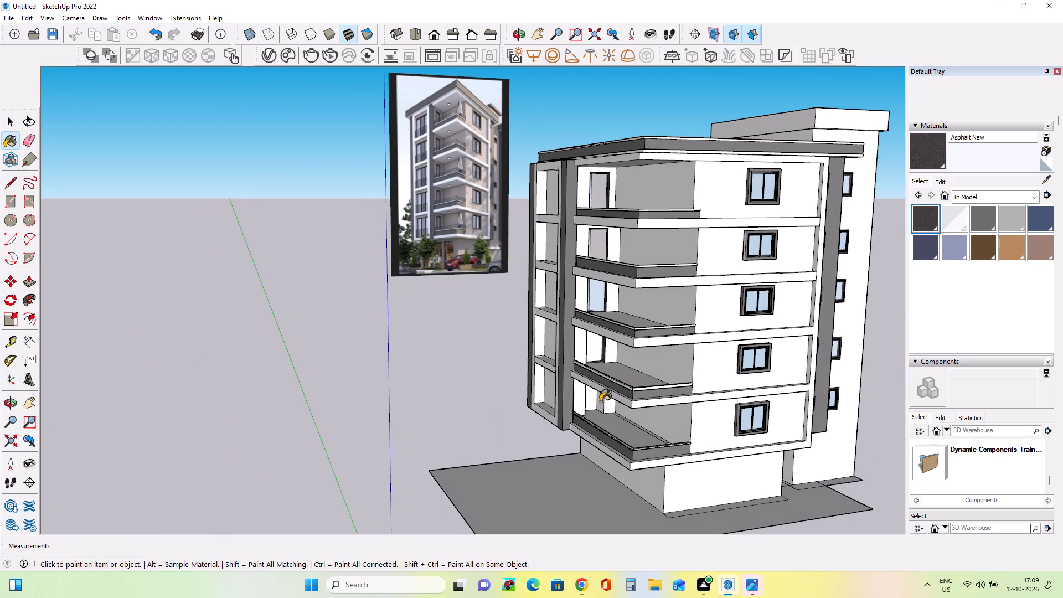
scroll(600, 401, up, 6)
middle_drag(600, 401, 627, 401)
scroll(591, 318, up, 3)
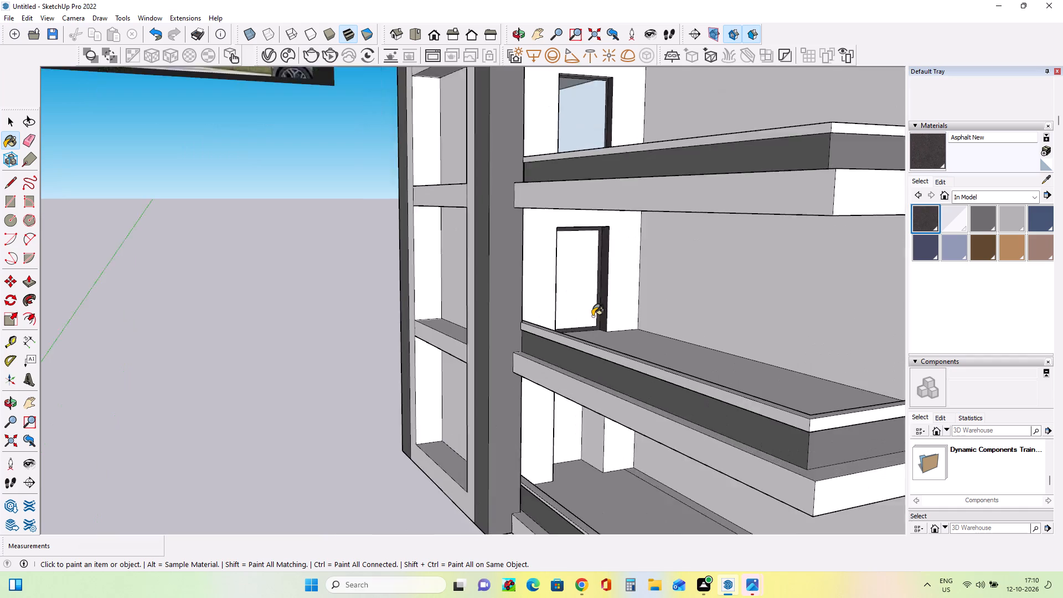
scroll(592, 316, up, 8)
middle_drag(620, 339, 634, 366)
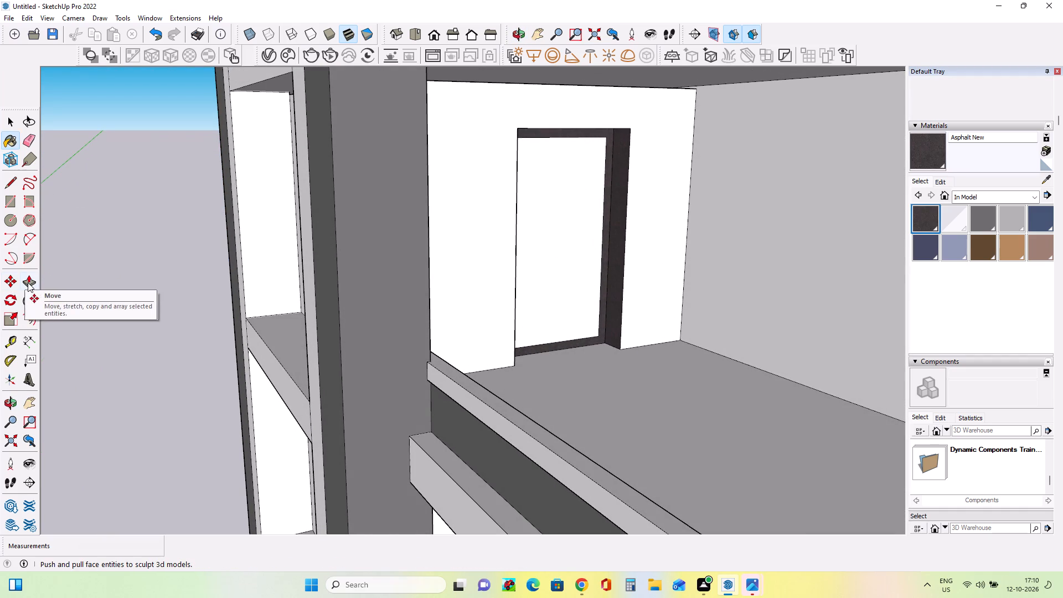
click(29, 283)
scroll(519, 324, up, 6)
click(571, 353)
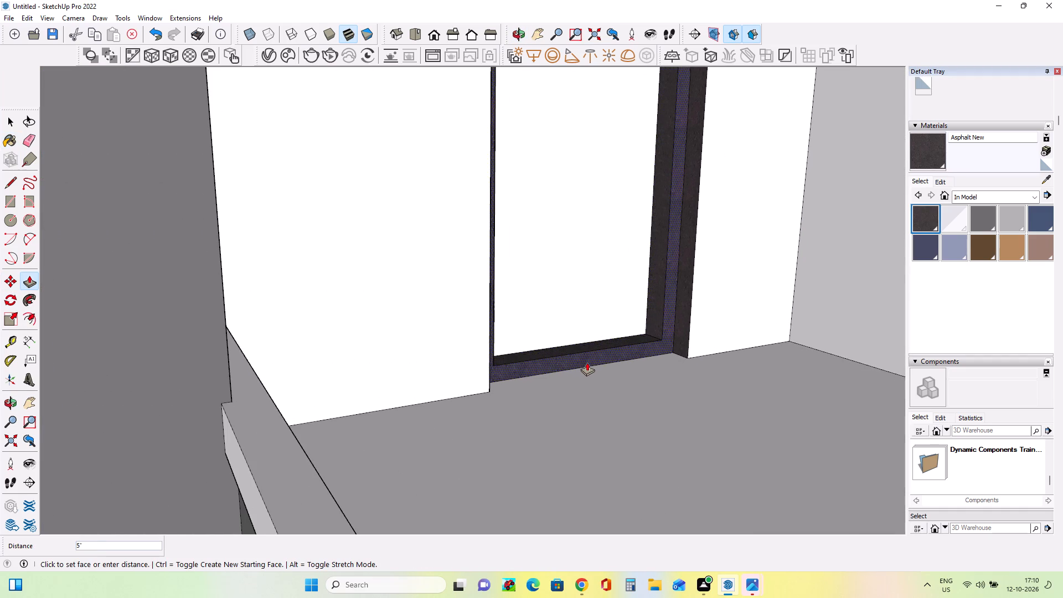
click(587, 362)
Push/Pull the deeply recessed door face on the lowest balcony forward by about 1' 7 7/16".
middle_drag(589, 355, 545, 314)
scroll(544, 314, down, 9)
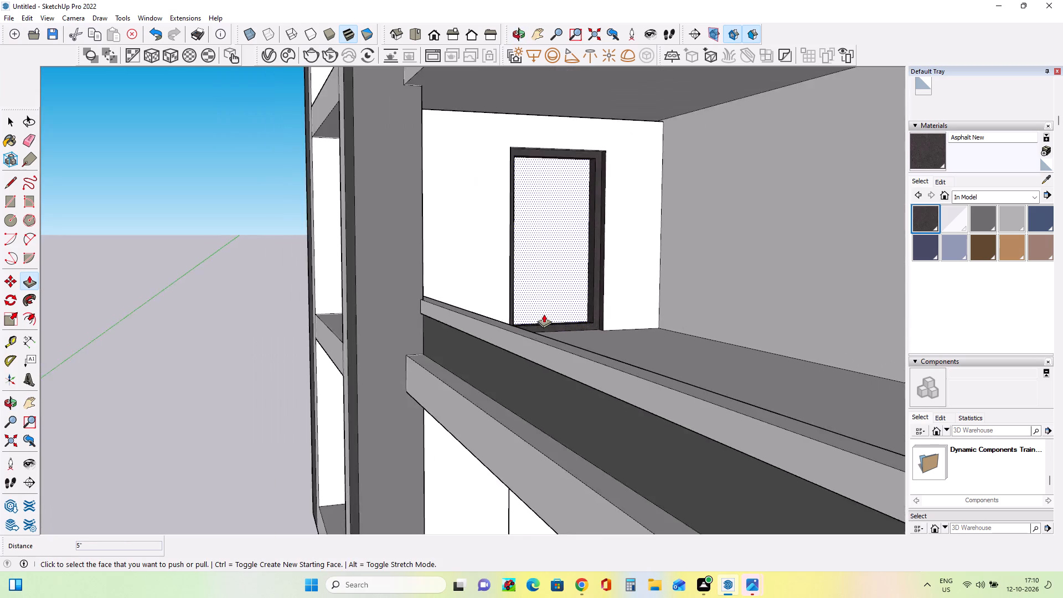
scroll(544, 314, down, 5)
middle_drag(545, 316, 610, 369)
scroll(508, 365, down, 3)
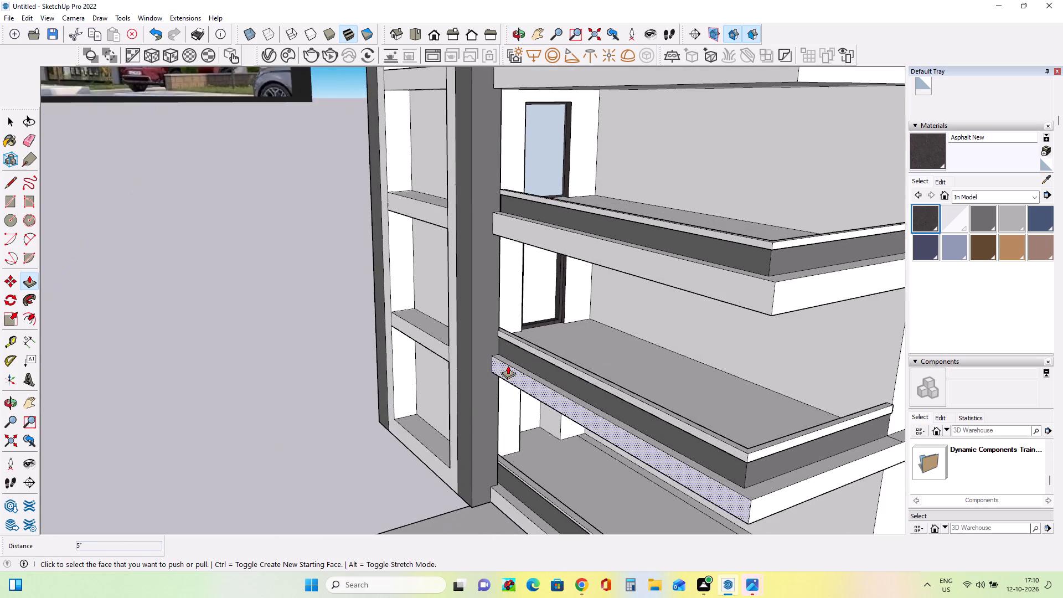
scroll(508, 365, down, 4)
scroll(546, 430, up, 7)
middle_drag(543, 418, 534, 402)
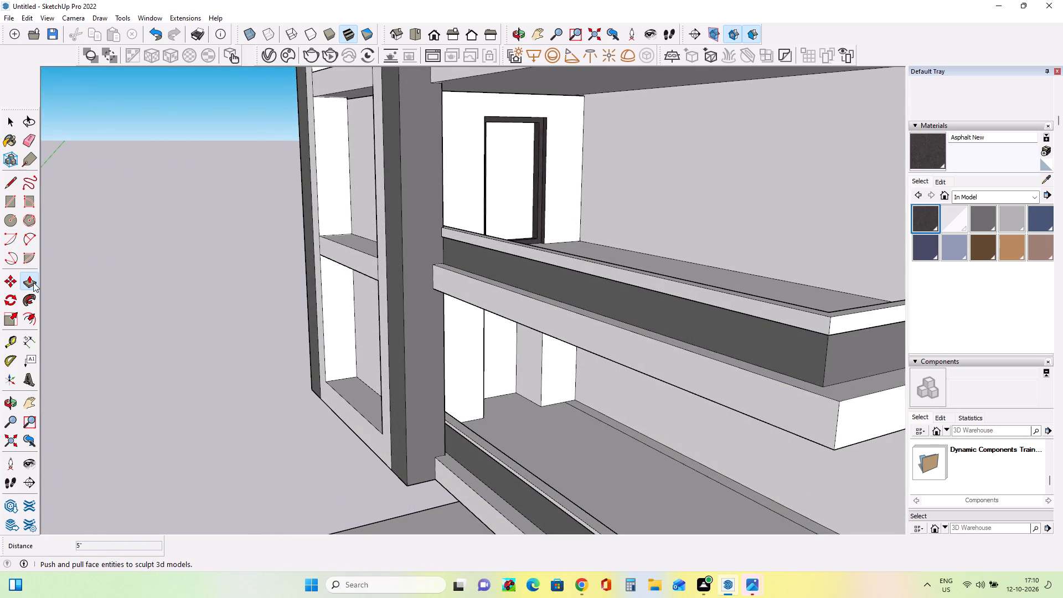
click(33, 283)
click(503, 380)
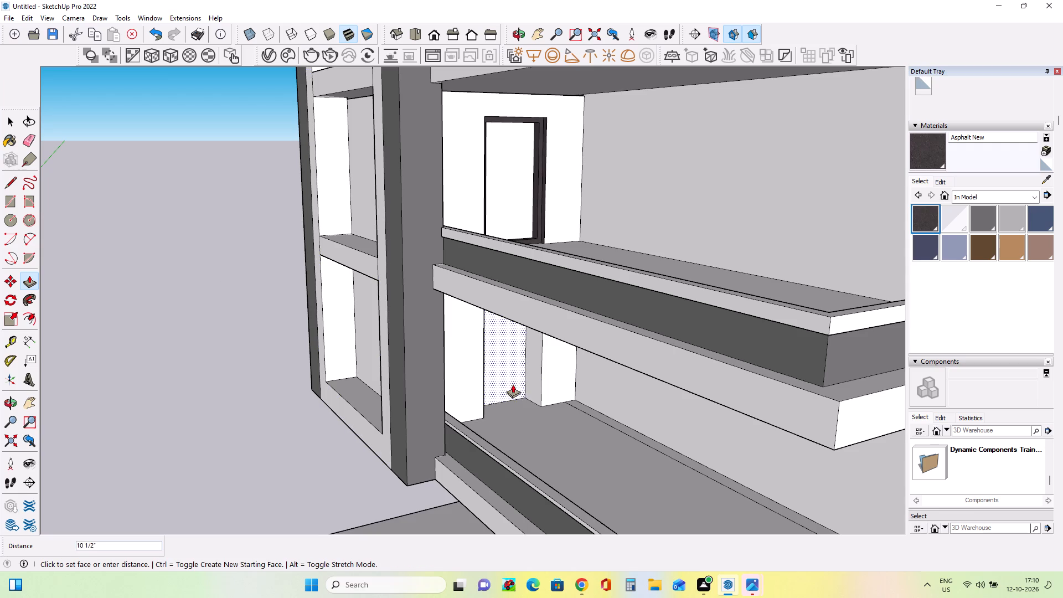
click(520, 389)
Push/Pull the lowest balcony door face a further 3 3/8" forward, making its recess shallower.
middle_drag(544, 403, 523, 380)
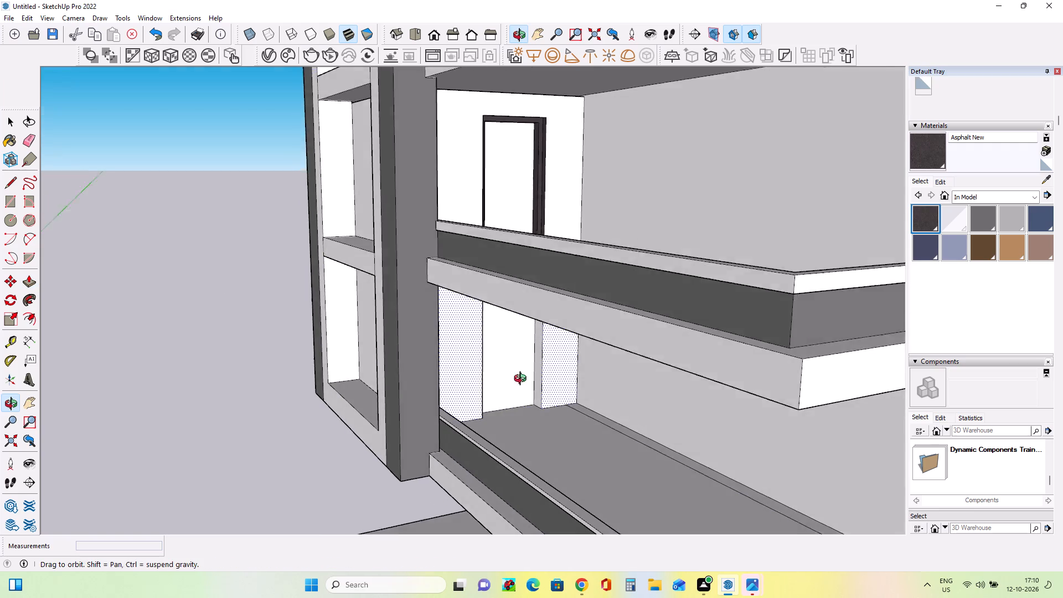
middle_drag(523, 380, 508, 367)
scroll(515, 373, up, 3)
middle_drag(547, 386, 536, 355)
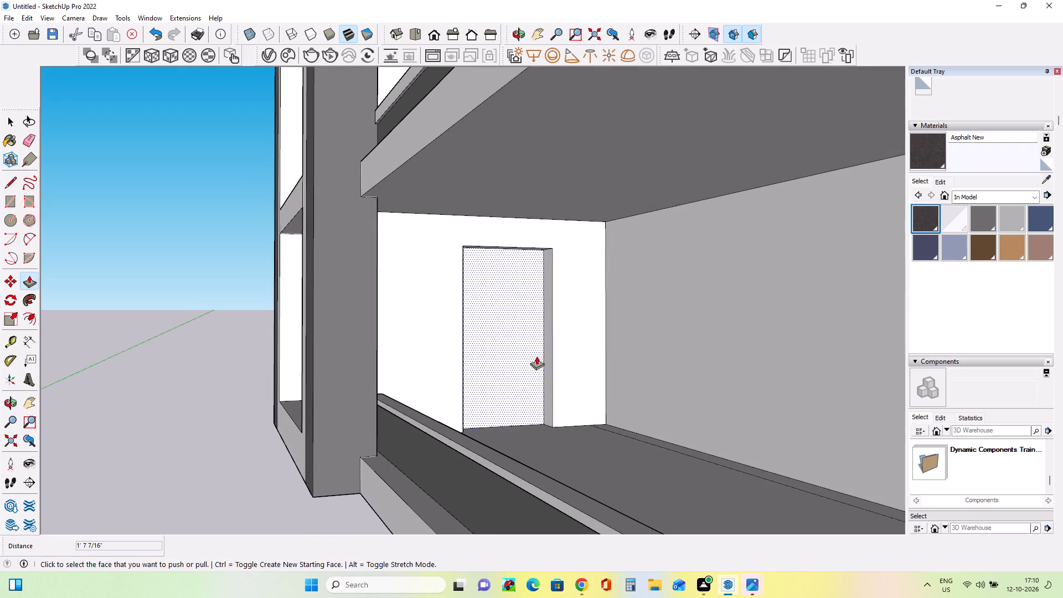
middle_drag(553, 369, 530, 368)
click(531, 375)
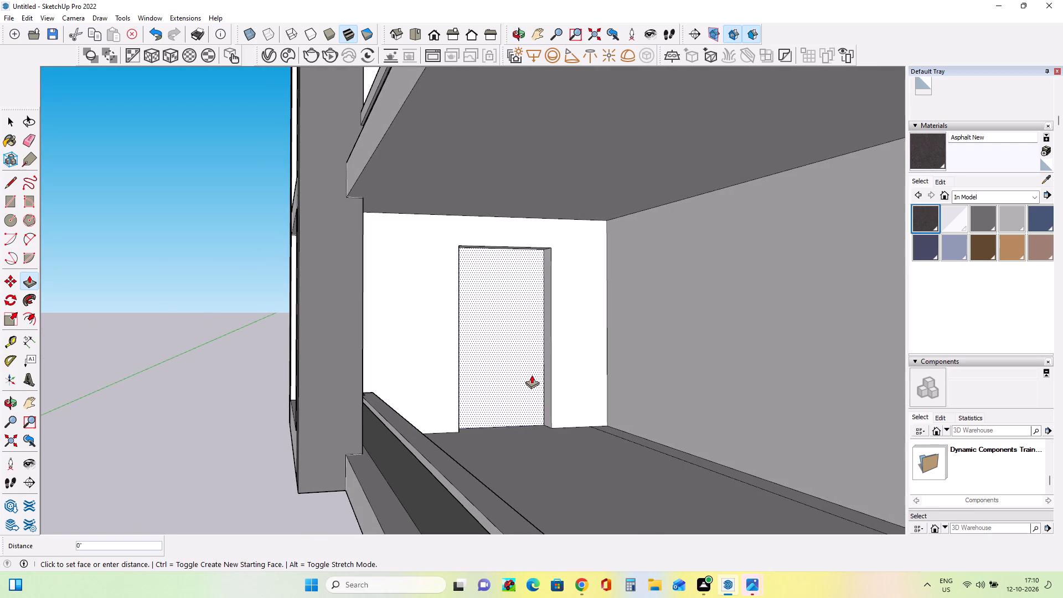
click(534, 378)
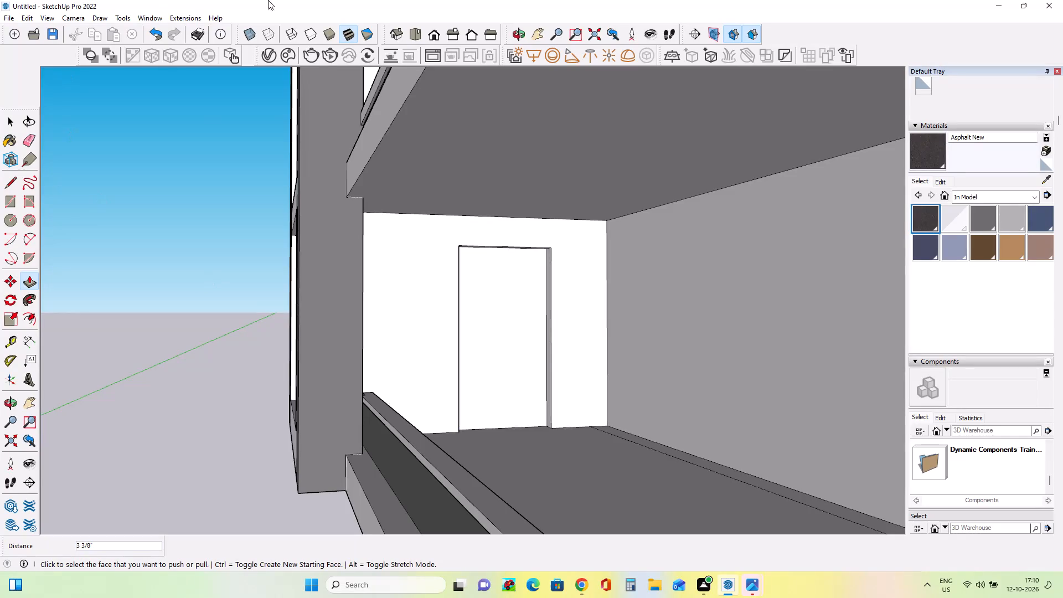
Offset the lowest balcony door's outline inward by about 1 13/16" to create a frame border.
click(28, 313)
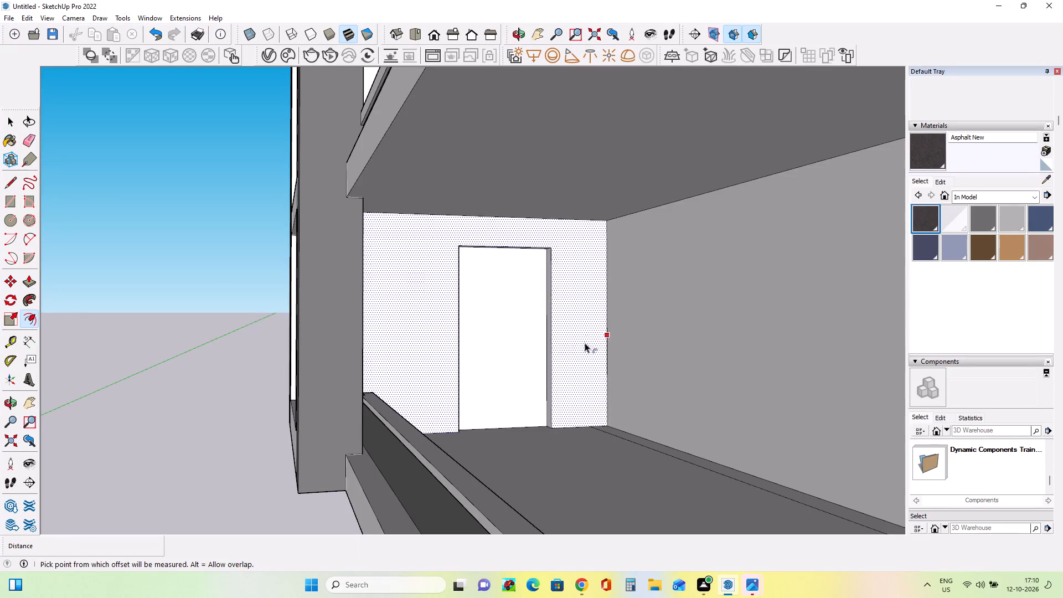
click(510, 330)
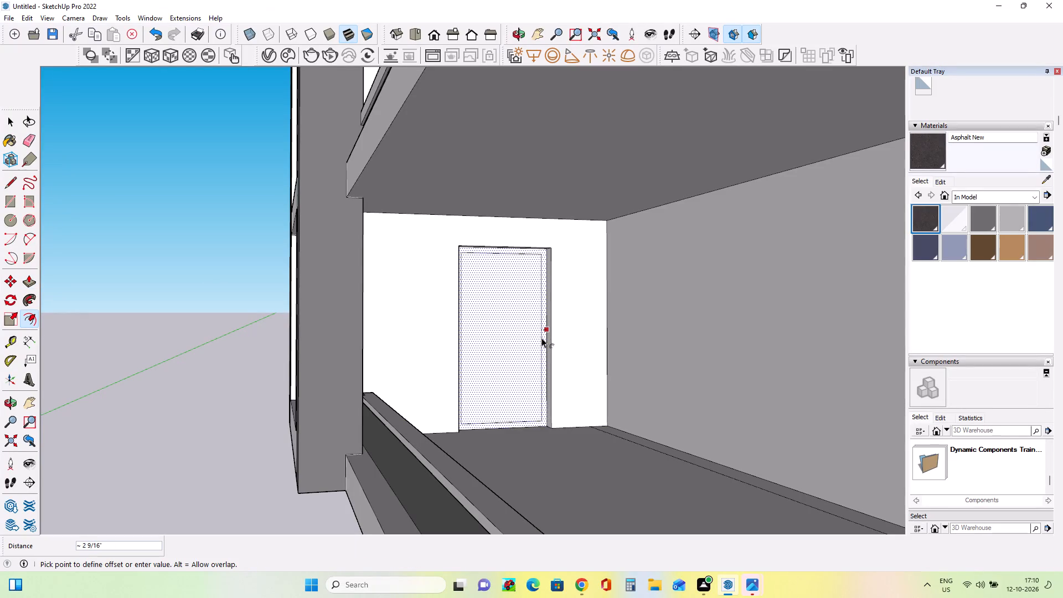
click(543, 337)
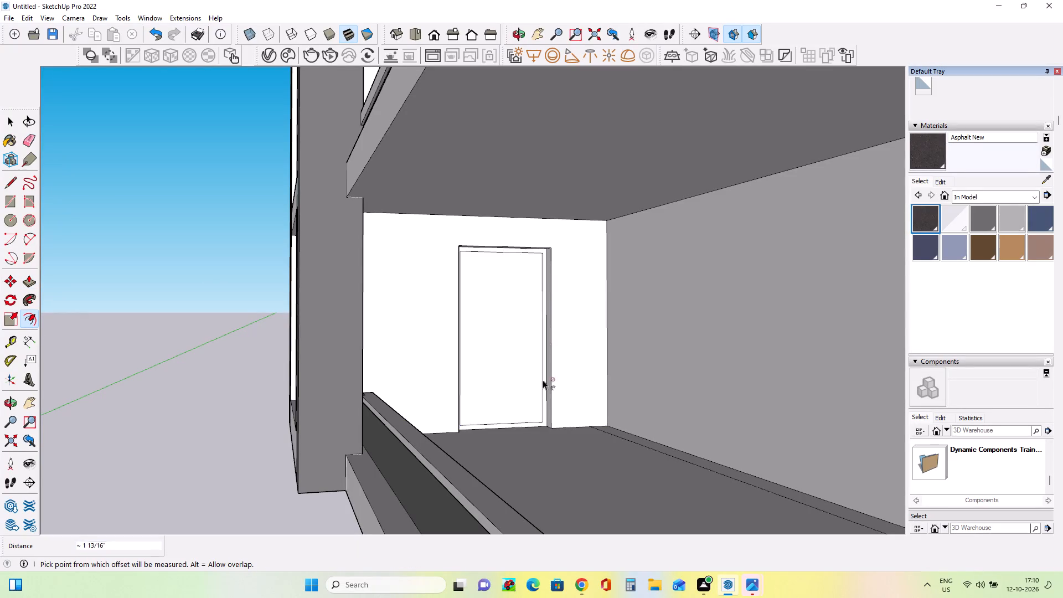
Paint the lowest balcony door's frame and its side reveal with Asphalt New.
click(925, 216)
scroll(544, 310, up, 3)
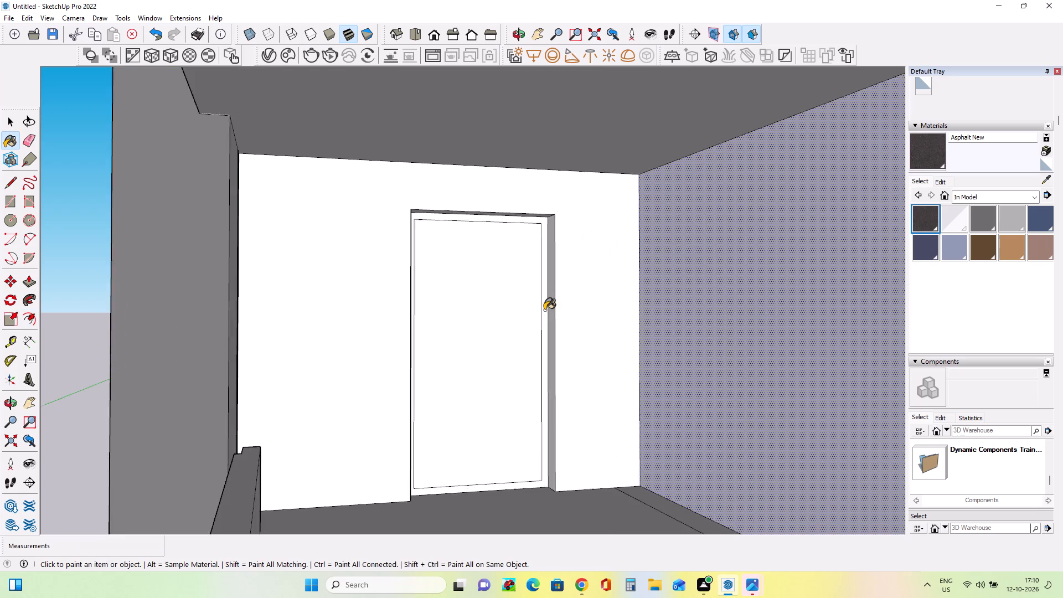
scroll(544, 310, up, 3)
click(545, 312)
click(551, 315)
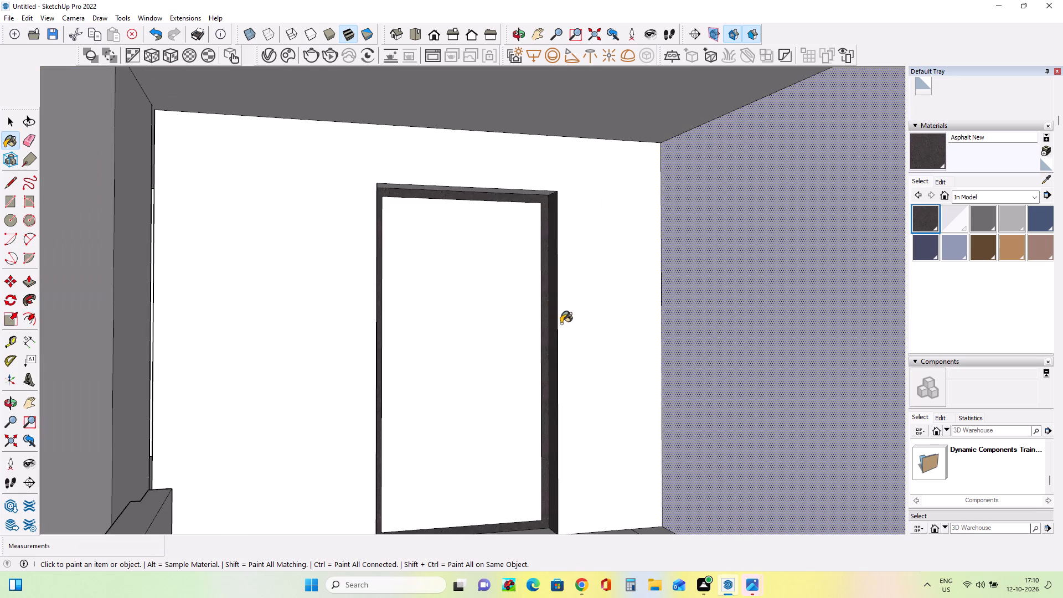
Paint the lowest balcony door's inner panel with the CoolGray4 material.
scroll(561, 323, down, 2)
click(942, 224)
click(442, 370)
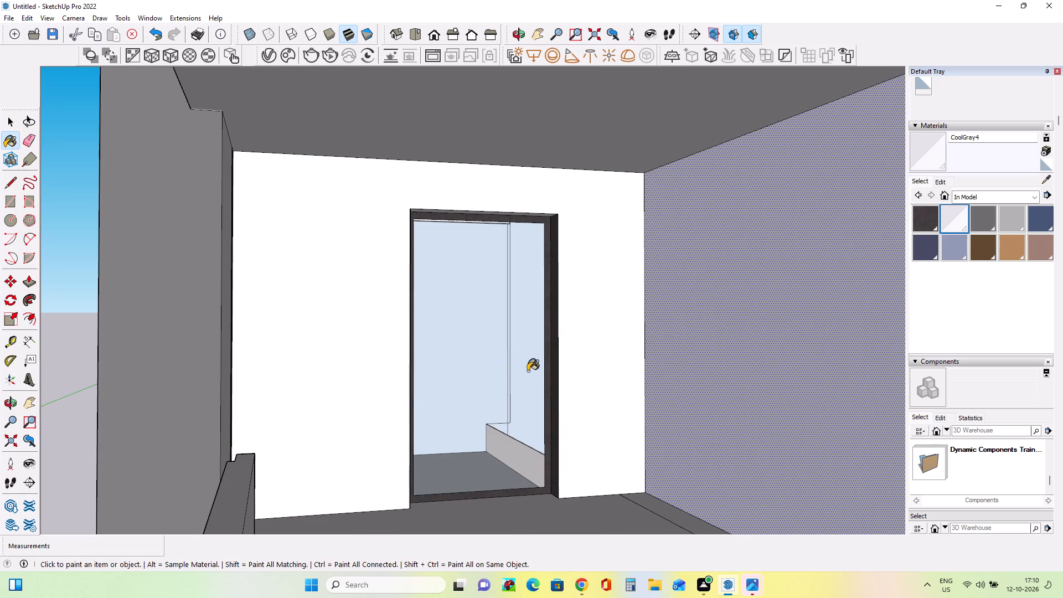
Examine the whole building beside the reference photo, checking the balcony doors on every floor.
scroll(528, 371, down, 14)
middle_drag(534, 383, 571, 479)
scroll(522, 432, down, 9)
middle_drag(540, 433, 581, 431)
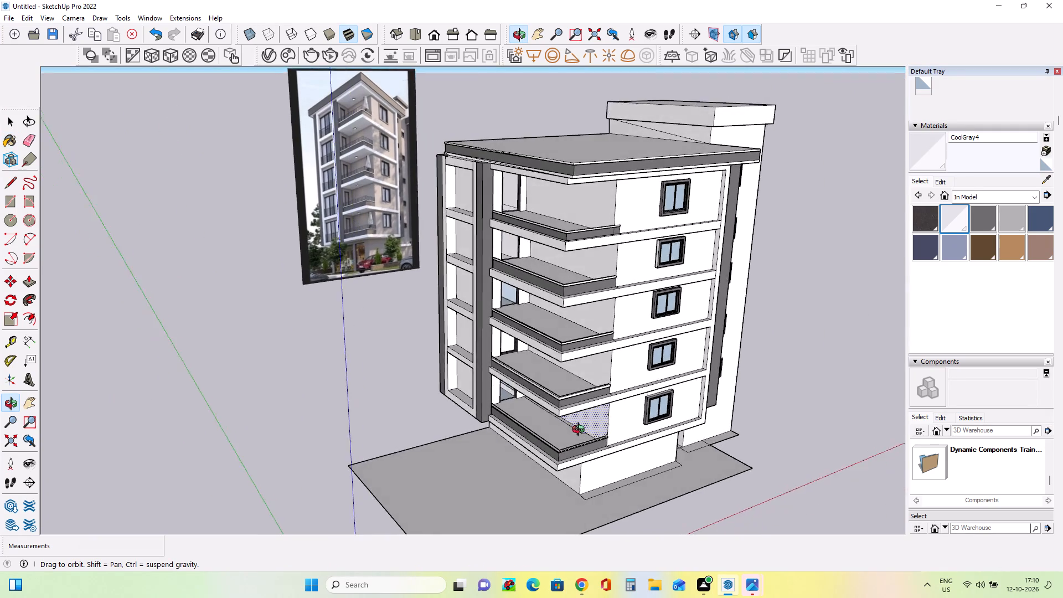
middle_drag(581, 431, 612, 384)
scroll(611, 384, down, 3)
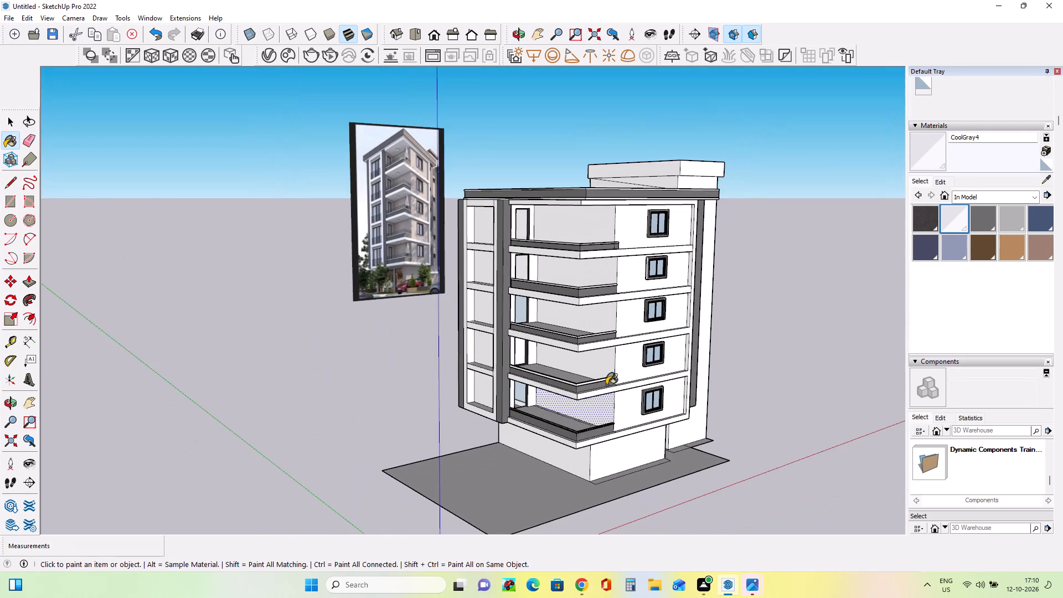
middle_drag(602, 391, 623, 400)
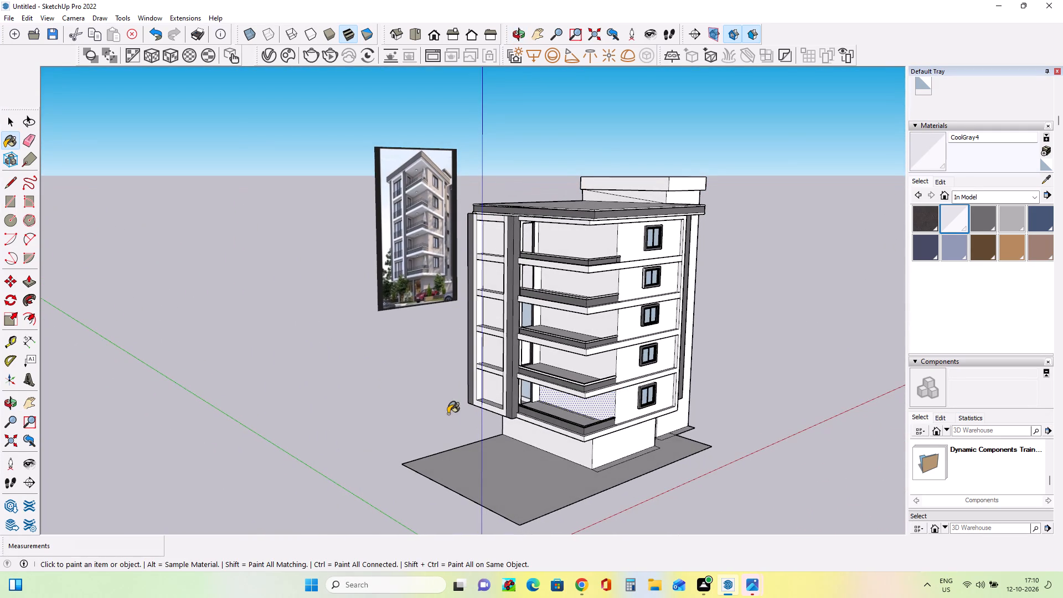
middle_drag(448, 414, 482, 420)
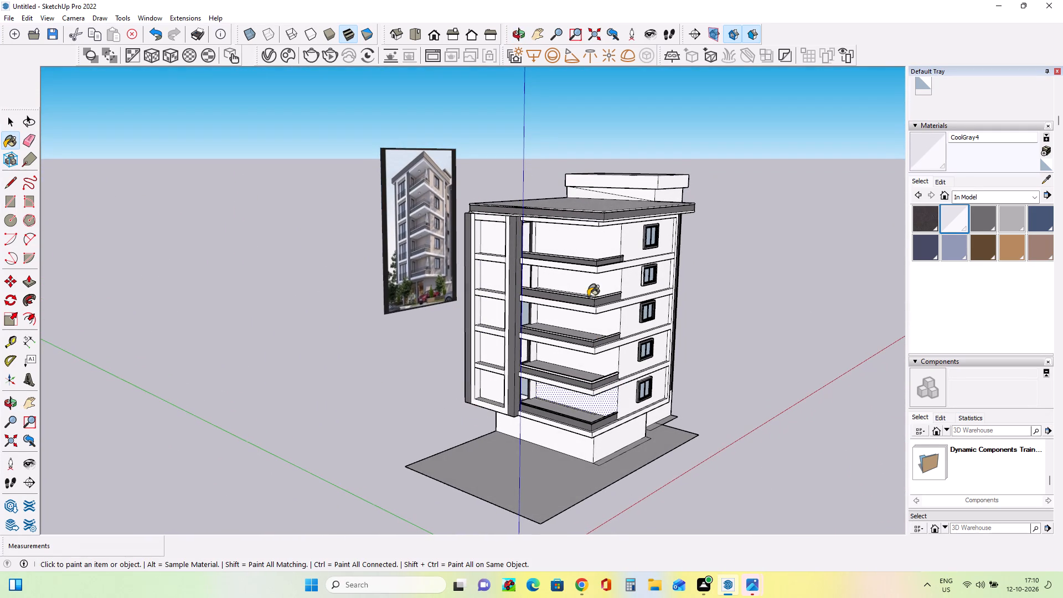
Paint the second-lowest balcony door's inner panel with the CoolGray4 material.
middle_drag(660, 337, 590, 336)
middle_drag(607, 358, 569, 338)
click(529, 362)
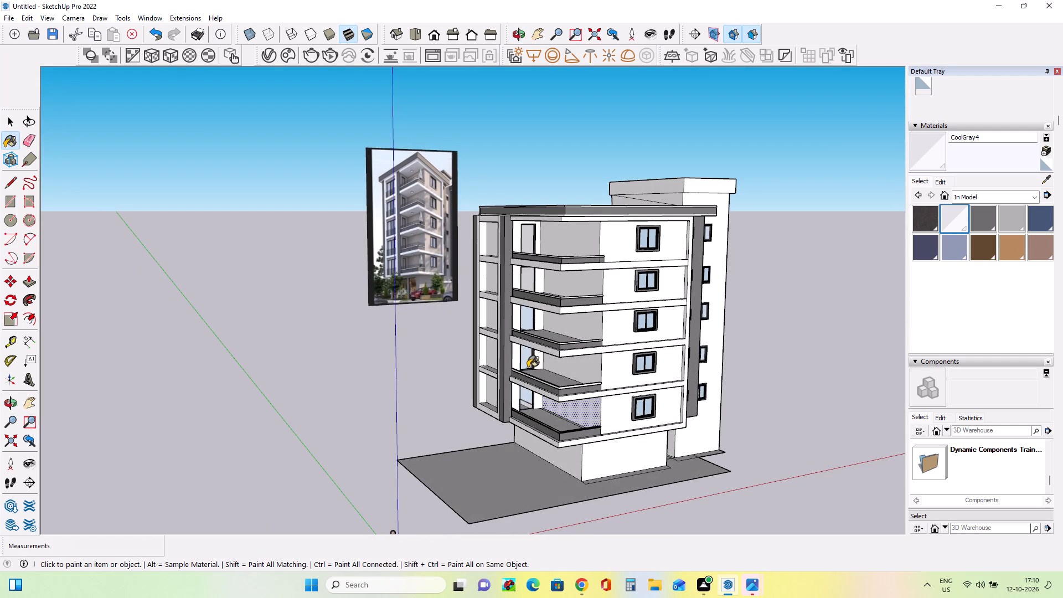
middle_drag(555, 386, 549, 382)
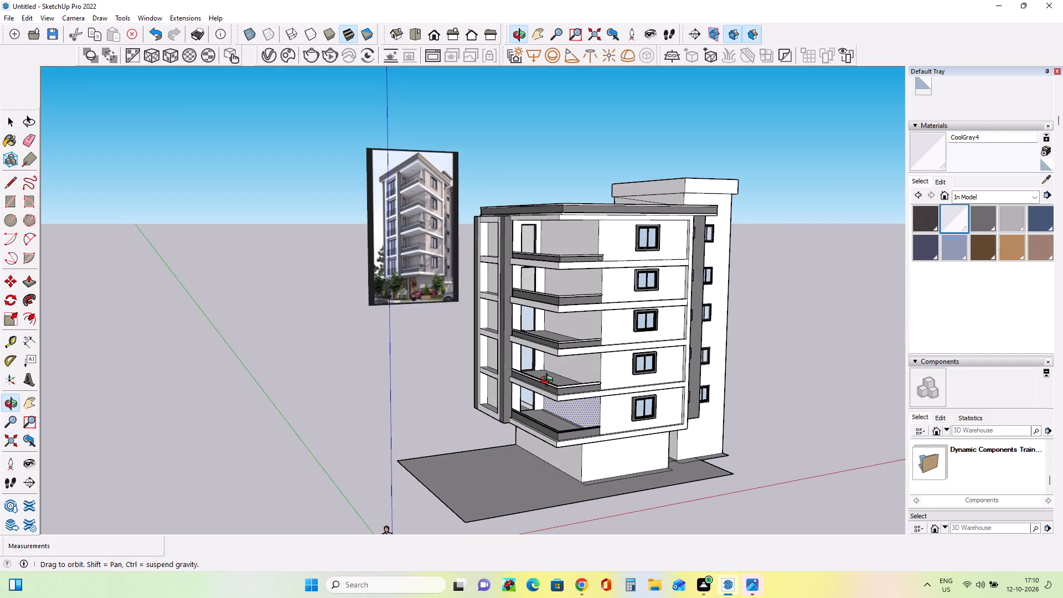
middle_drag(549, 382, 520, 373)
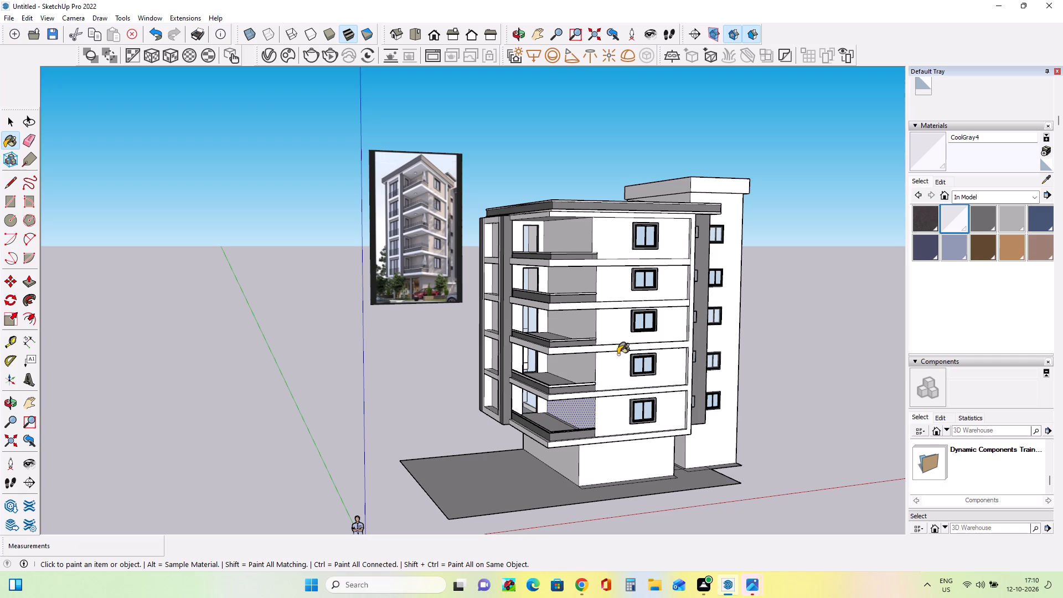
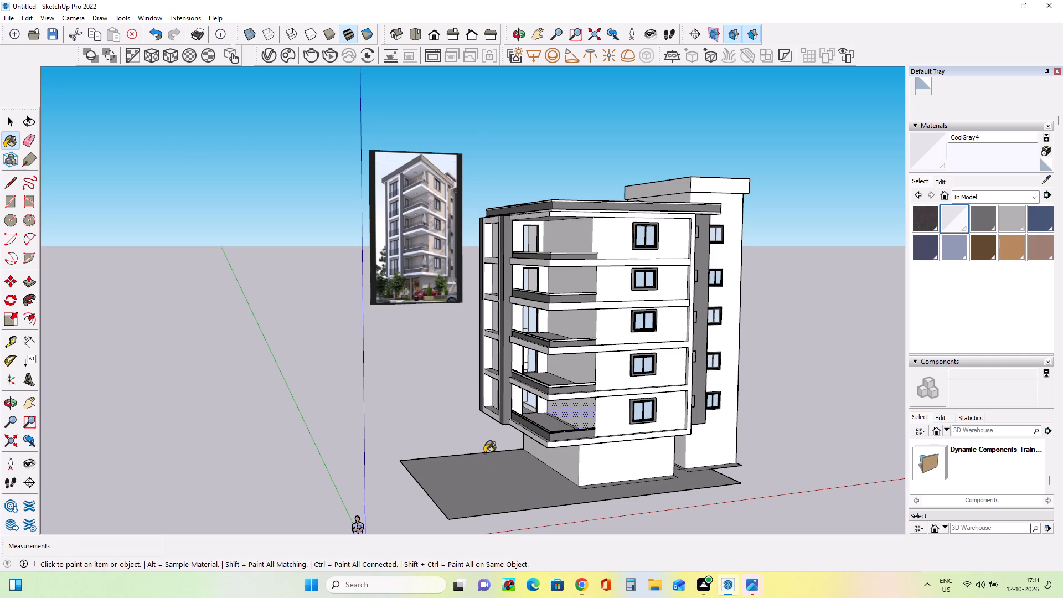
Raise the top face of the lowest balcony's parapet cap by about 3 3/8 inches with Push/Pull.
middle_drag(504, 440, 658, 444)
middle_drag(600, 448, 691, 442)
middle_drag(533, 447, 598, 448)
middle_drag(617, 395, 474, 408)
scroll(542, 438, up, 7)
scroll(541, 436, down, 1)
scroll(541, 436, up, 3)
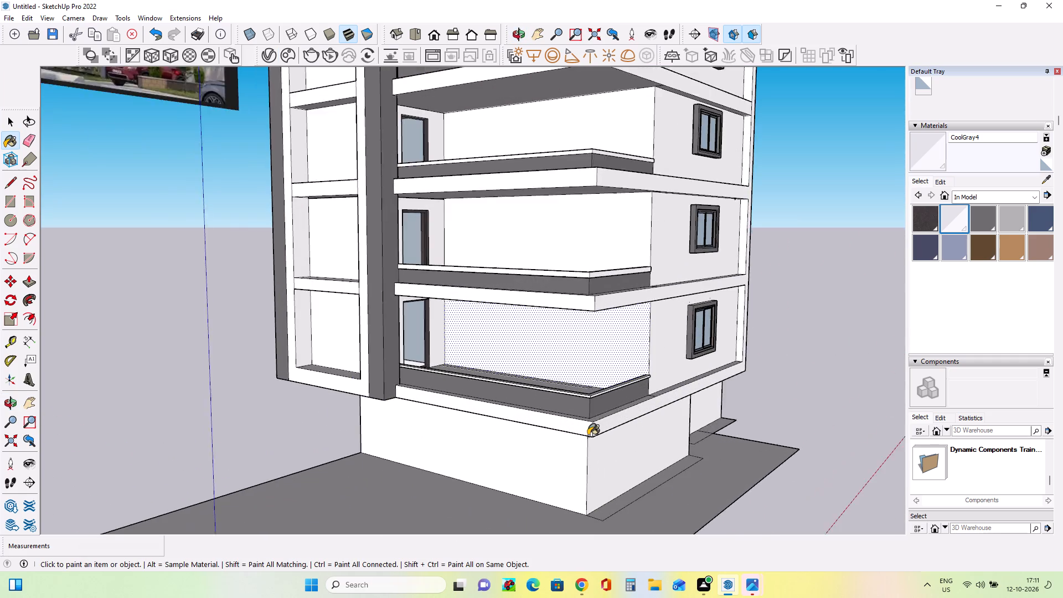
scroll(588, 436, up, 1)
middle_drag(588, 436, 590, 452)
scroll(590, 452, up, 1)
click(27, 279)
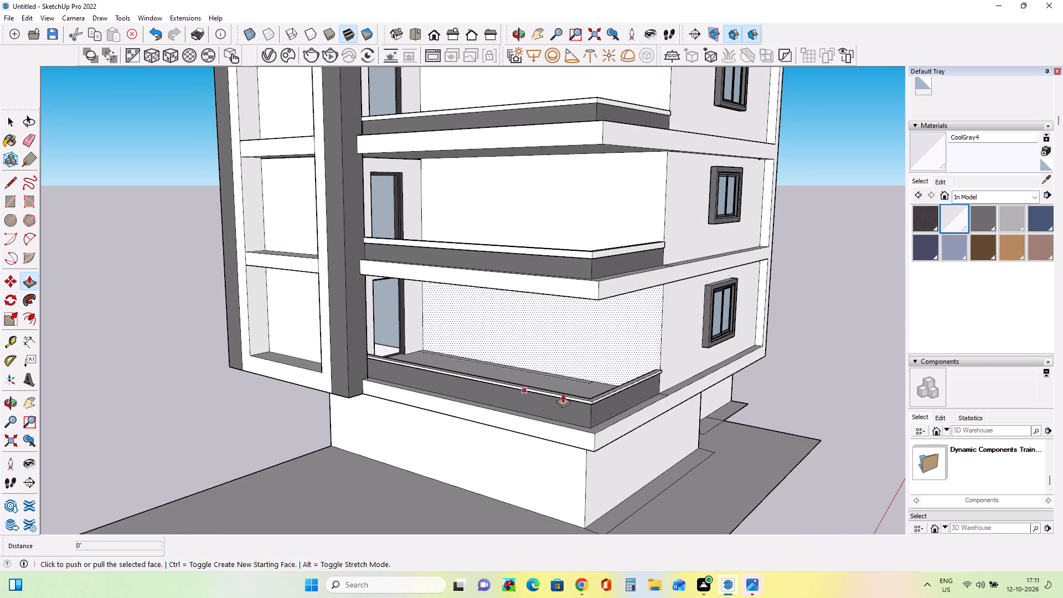
middle_drag(566, 406, 574, 461)
scroll(584, 445, up, 7)
click(595, 447)
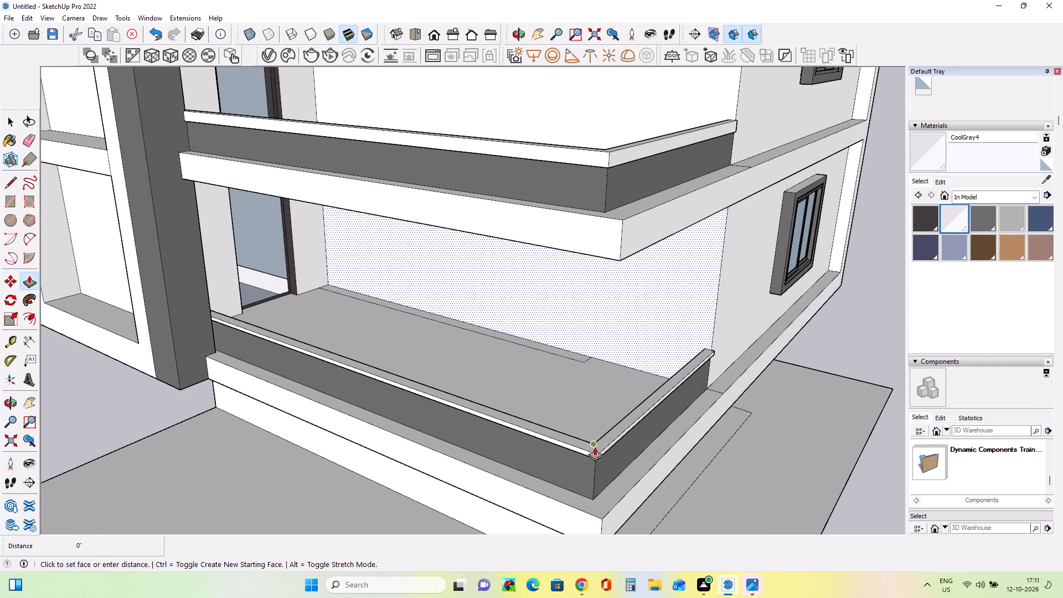
key(Escape)
click(596, 446)
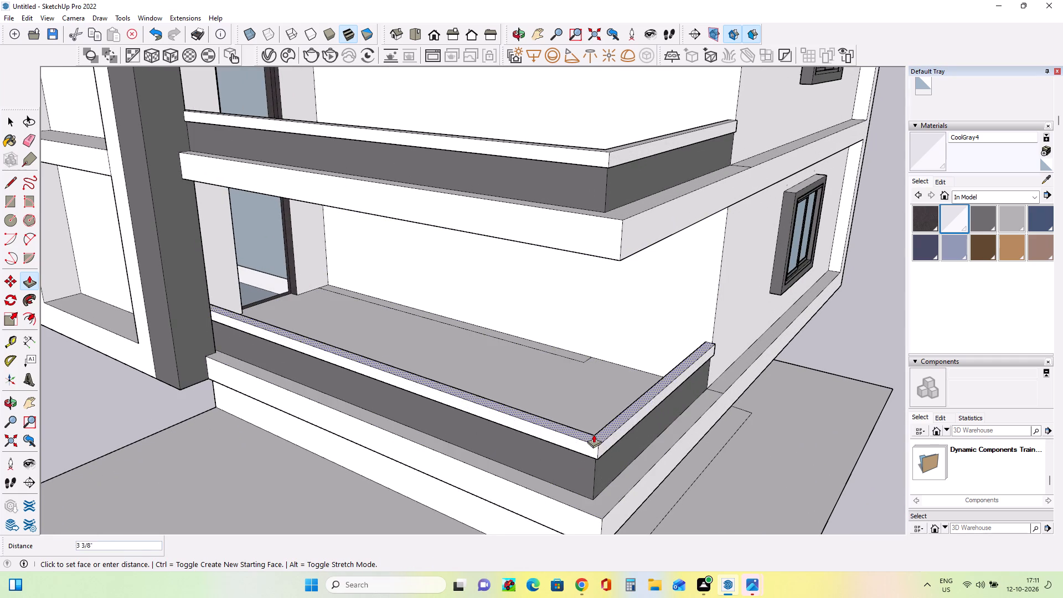
click(594, 430)
Push the top face of the lowest balcony's parapet cap down by about 3 3/8 inches.
middle_drag(682, 462, 597, 434)
middle_drag(538, 406, 631, 479)
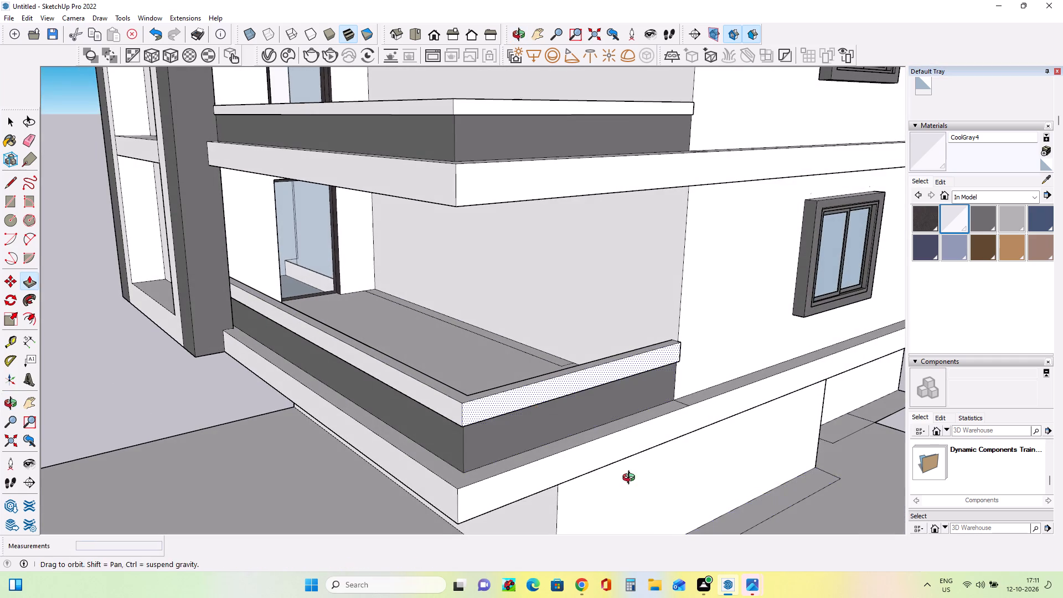
middle_drag(631, 479, 641, 479)
click(611, 455)
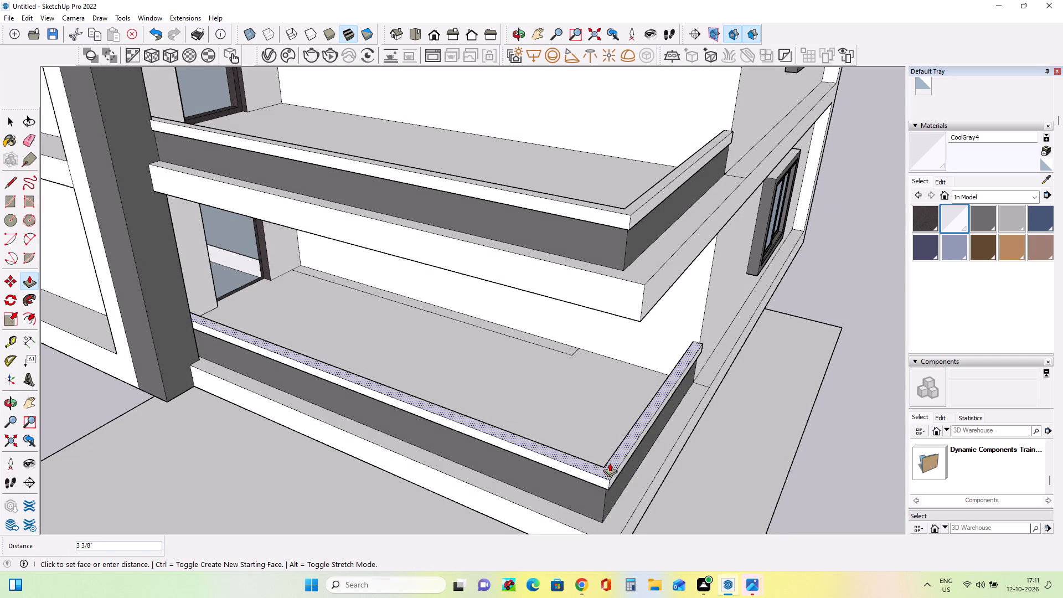
click(610, 463)
middle_drag(654, 481, 579, 439)
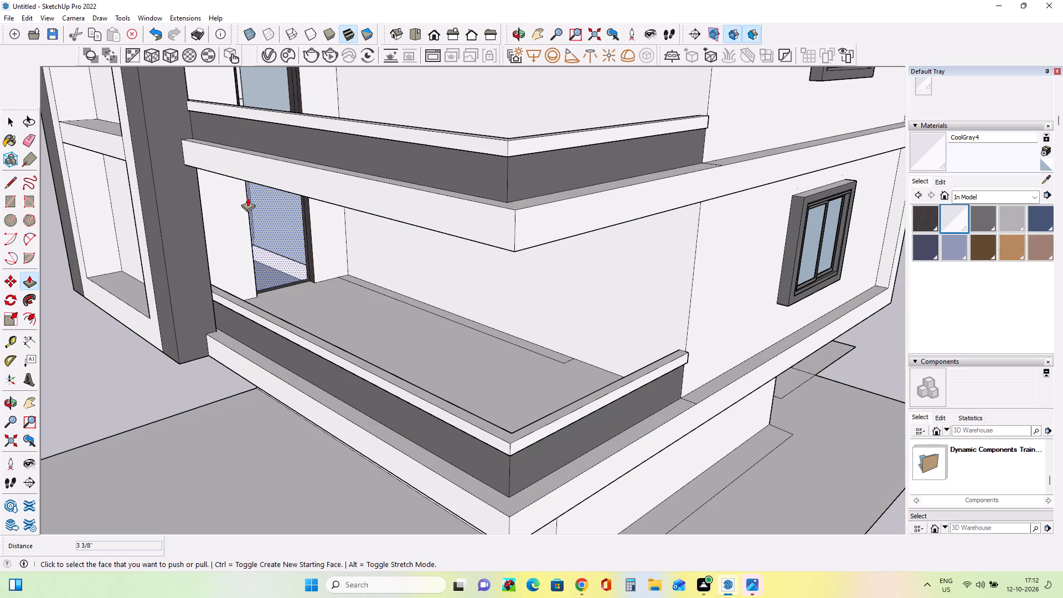
Examine the balconies and ground-floor entrance in the reference photo and compare them with the modelled building.
scroll(416, 285, down, 4)
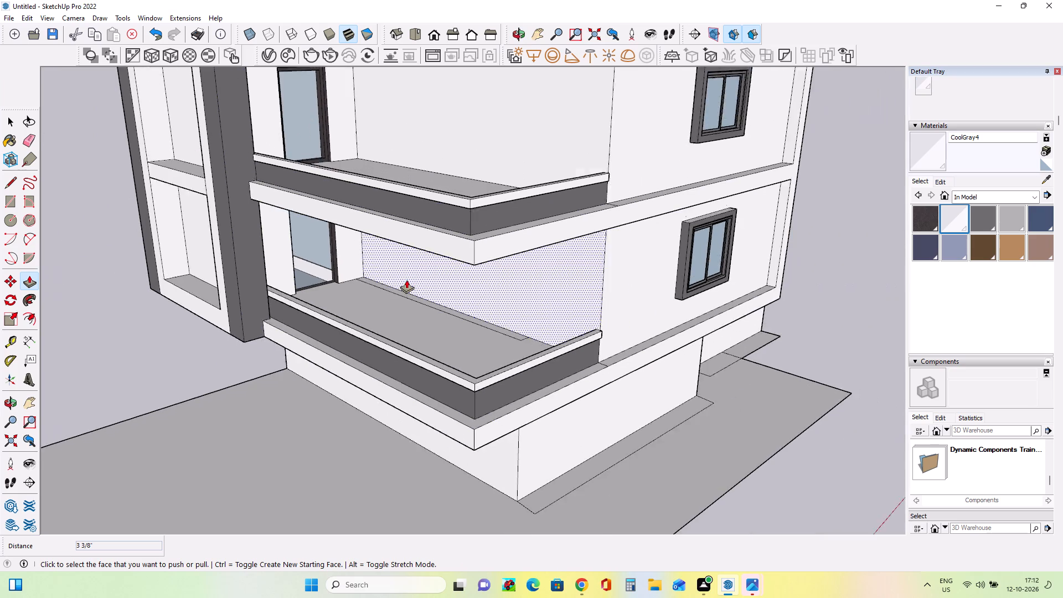
scroll(406, 280, down, 19)
scroll(420, 215, up, 4)
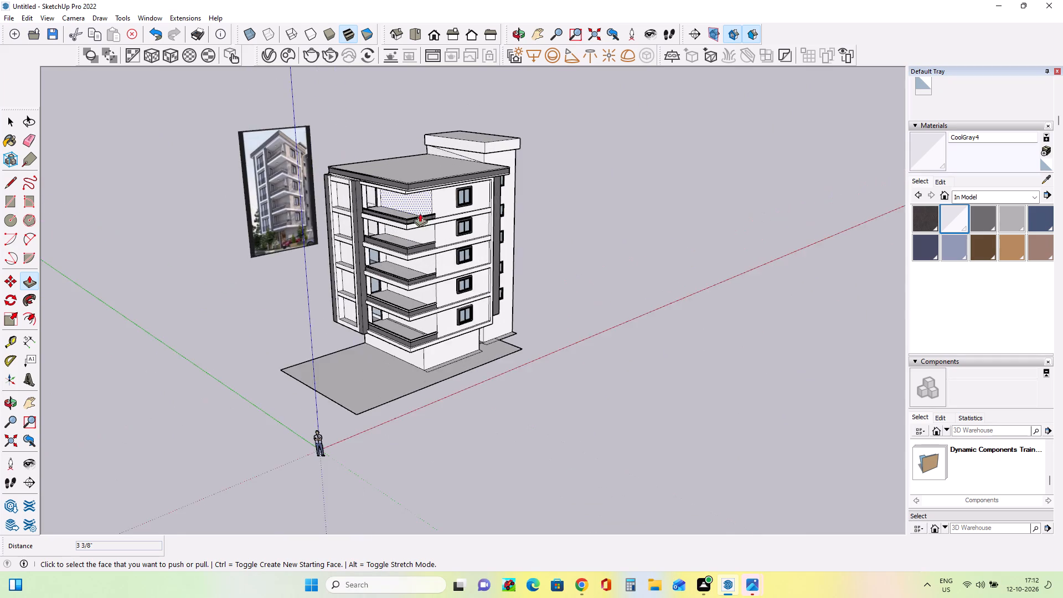
scroll(420, 213, up, 10)
middle_drag(430, 233, 416, 177)
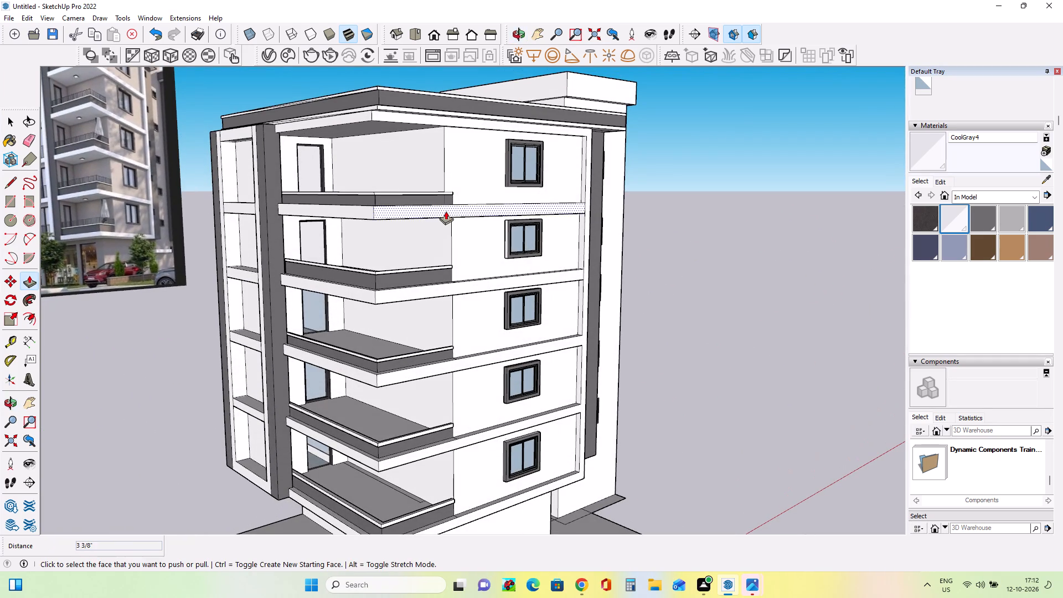
scroll(446, 211, down, 2)
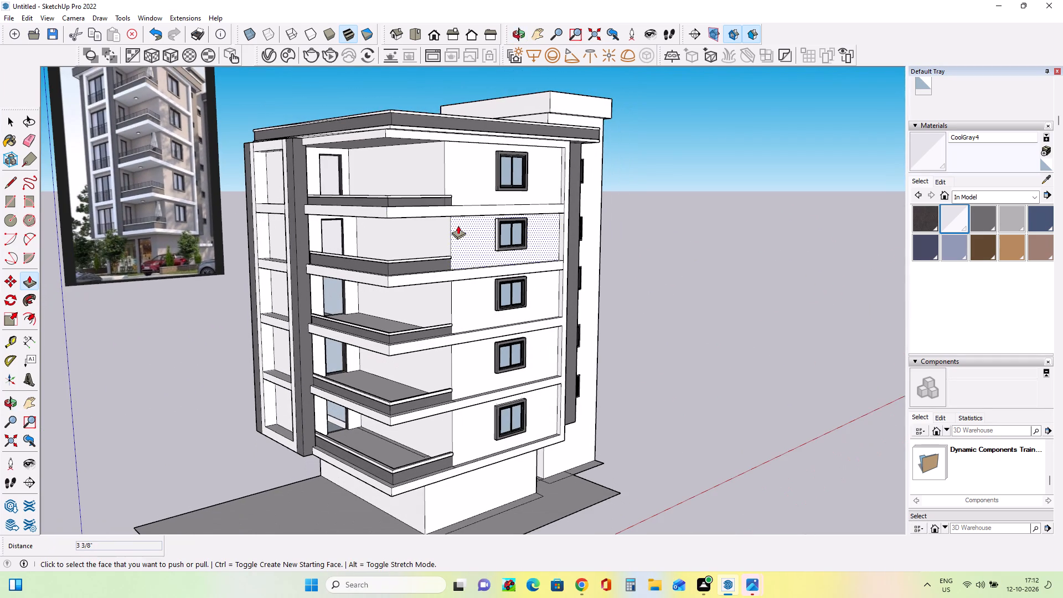
scroll(189, 306, up, 4)
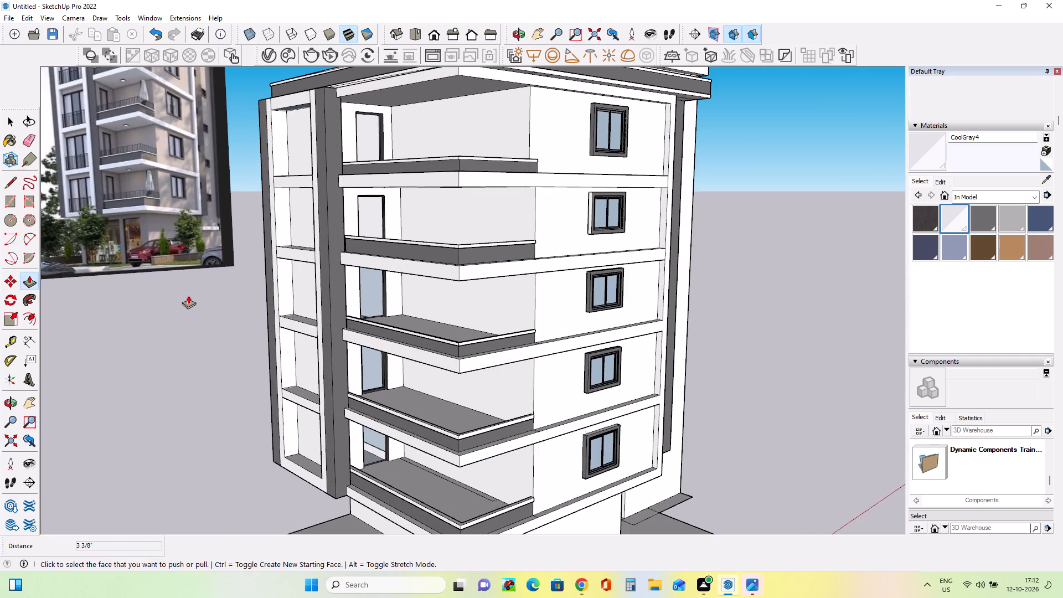
scroll(189, 270, up, 4)
middle_drag(205, 260, 221, 271)
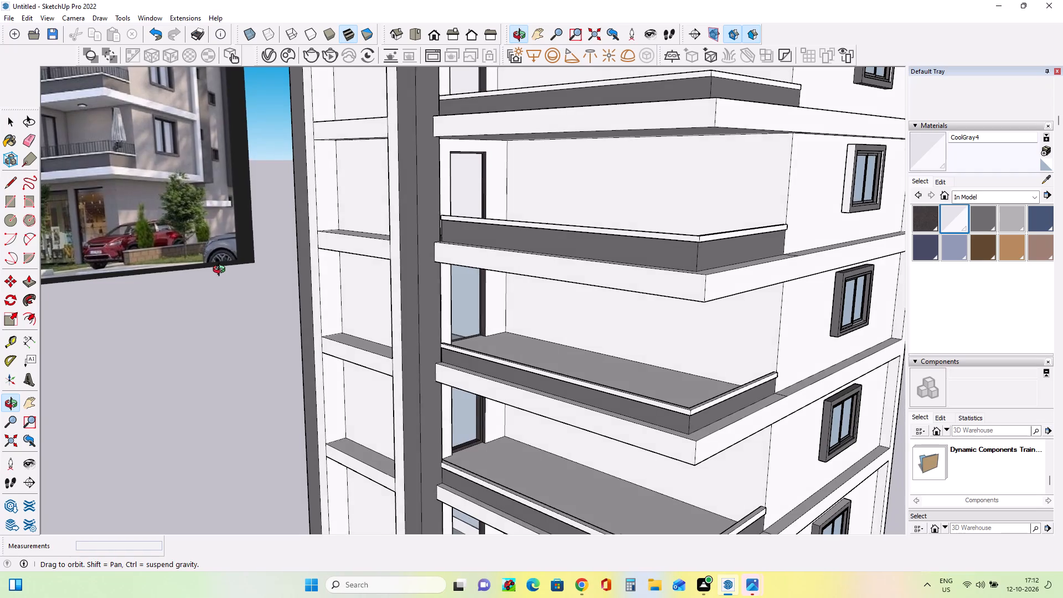
middle_drag(221, 271, 224, 270)
scroll(224, 270, down, 11)
middle_drag(244, 350, 245, 350)
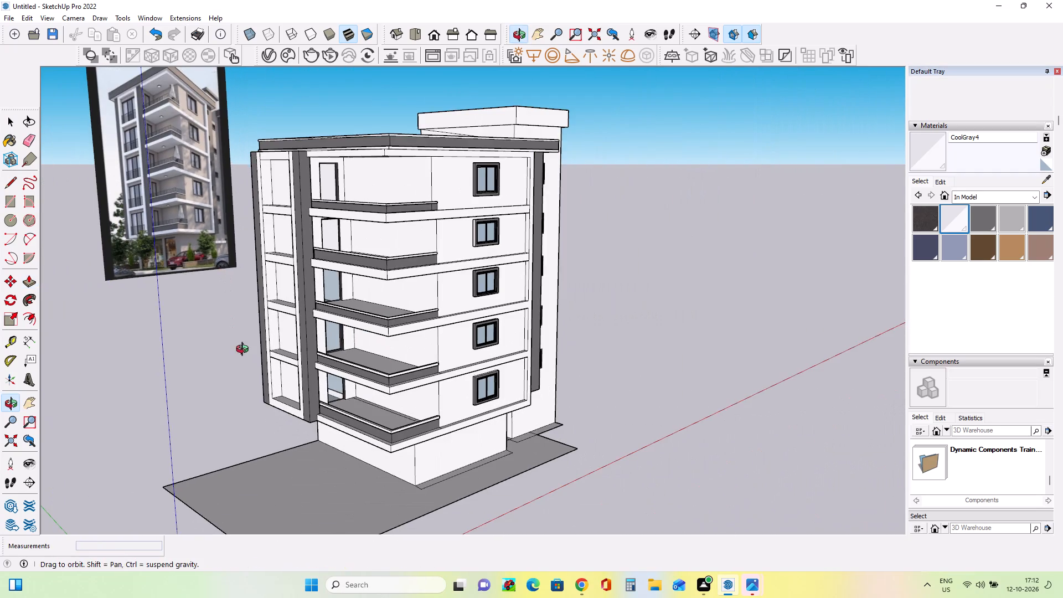
middle_drag(245, 350, 262, 338)
scroll(171, 236, up, 15)
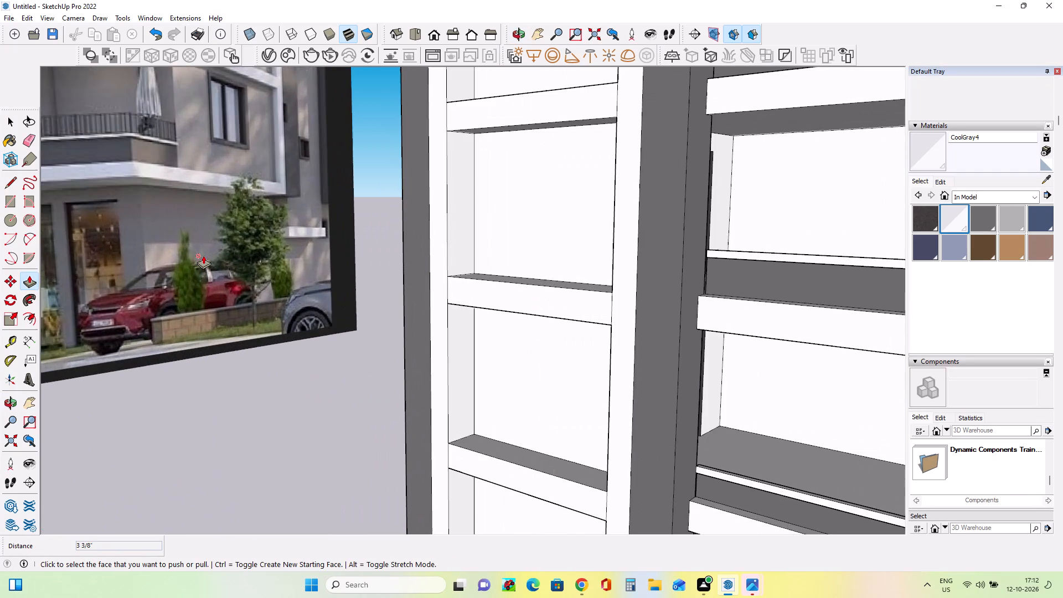
scroll(203, 255, down, 14)
scroll(146, 277, up, 8)
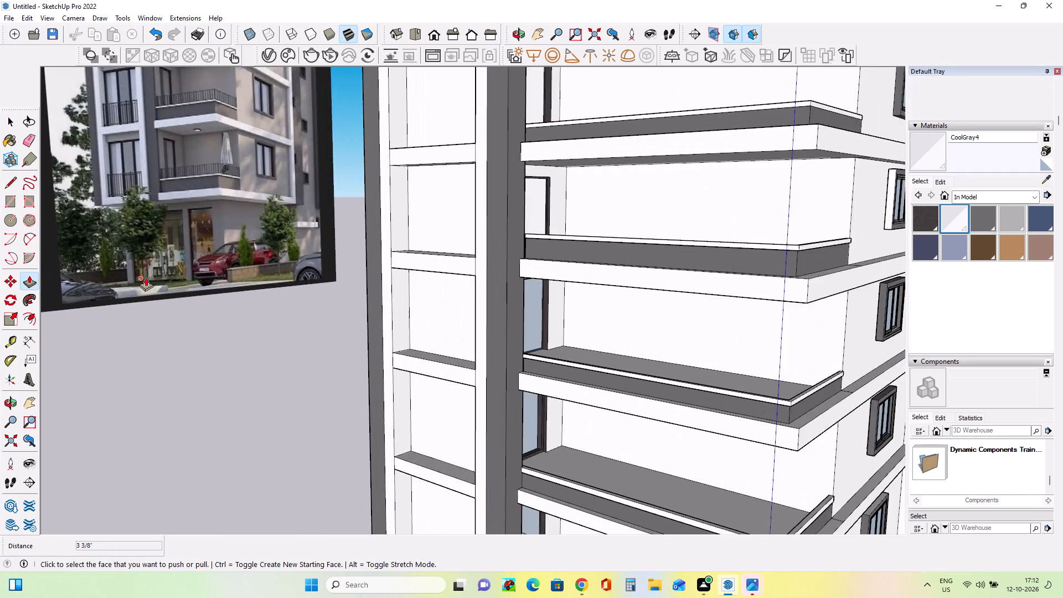
middle_drag(158, 278, 254, 276)
scroll(249, 263, up, 9)
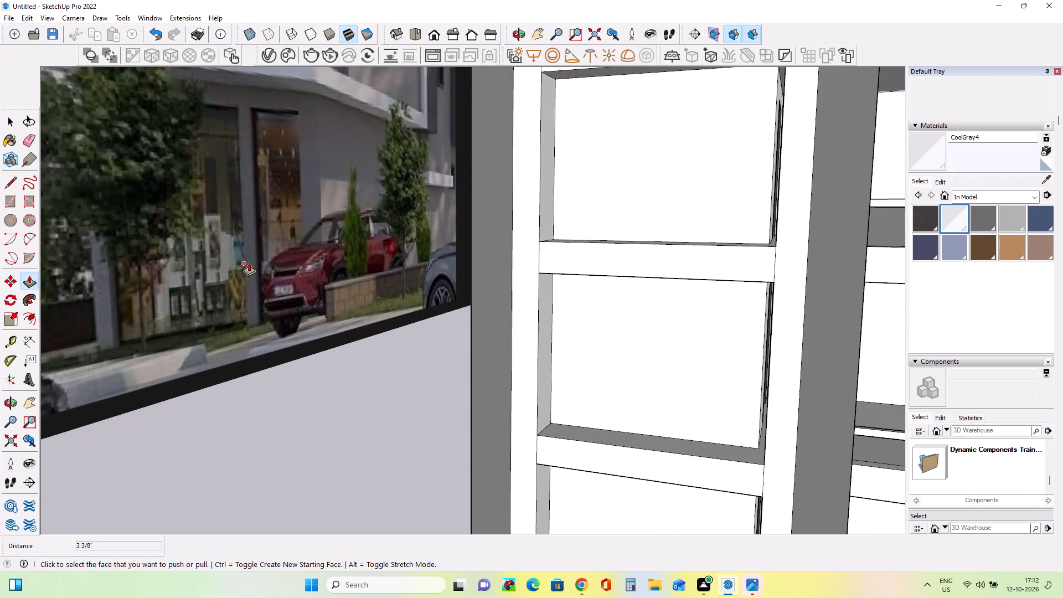
scroll(224, 263, down, 1)
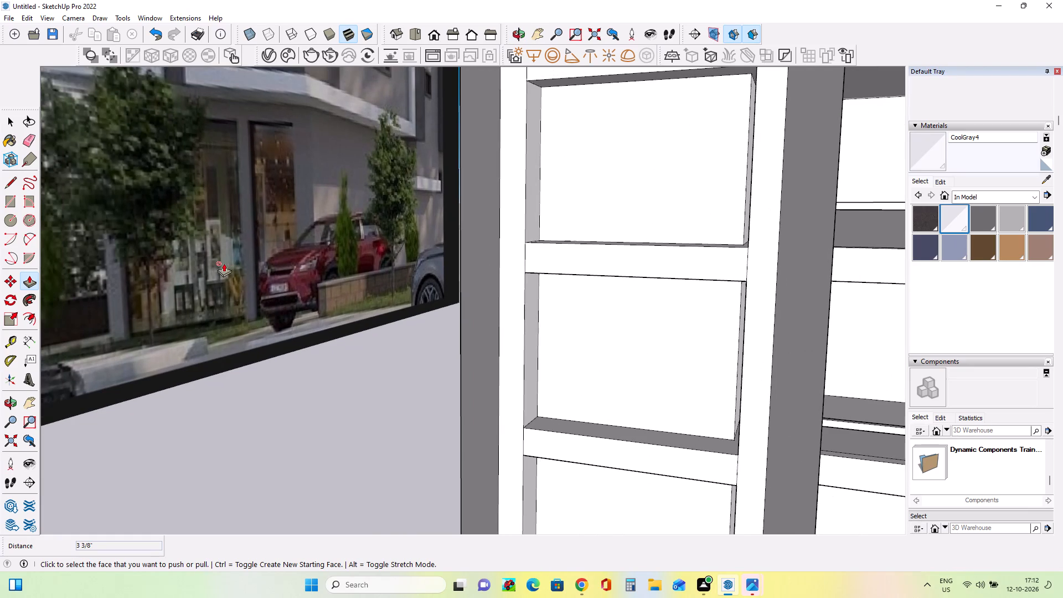
scroll(224, 263, down, 11)
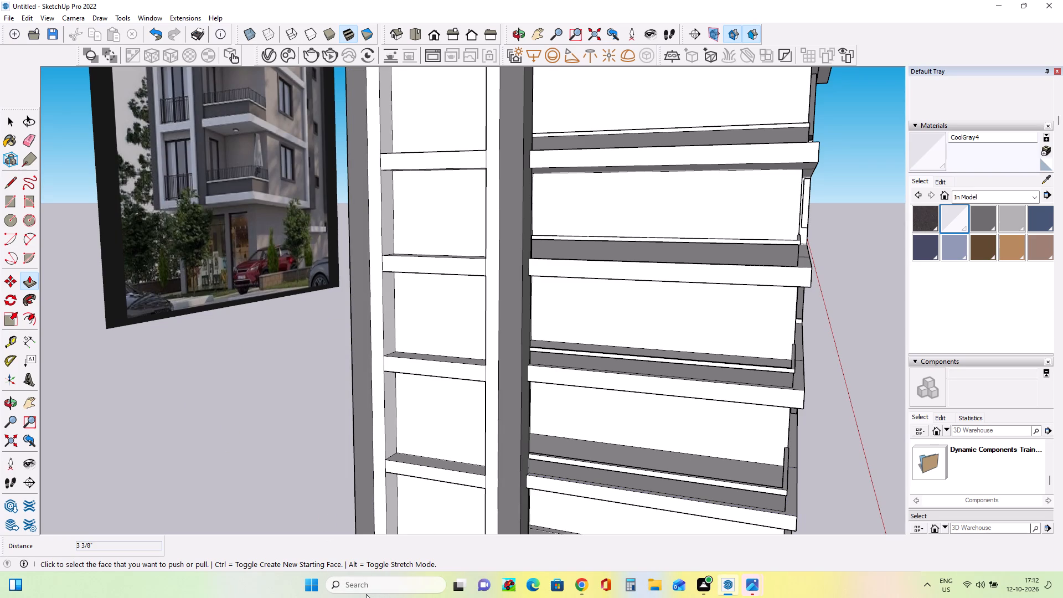
Draw a door-sized rectangle, about 3' 10 3/4" by 8' 1 3/16", near the corner of the ground-floor wall below the balconies.
scroll(546, 347, down, 18)
middle_drag(572, 462, 598, 398)
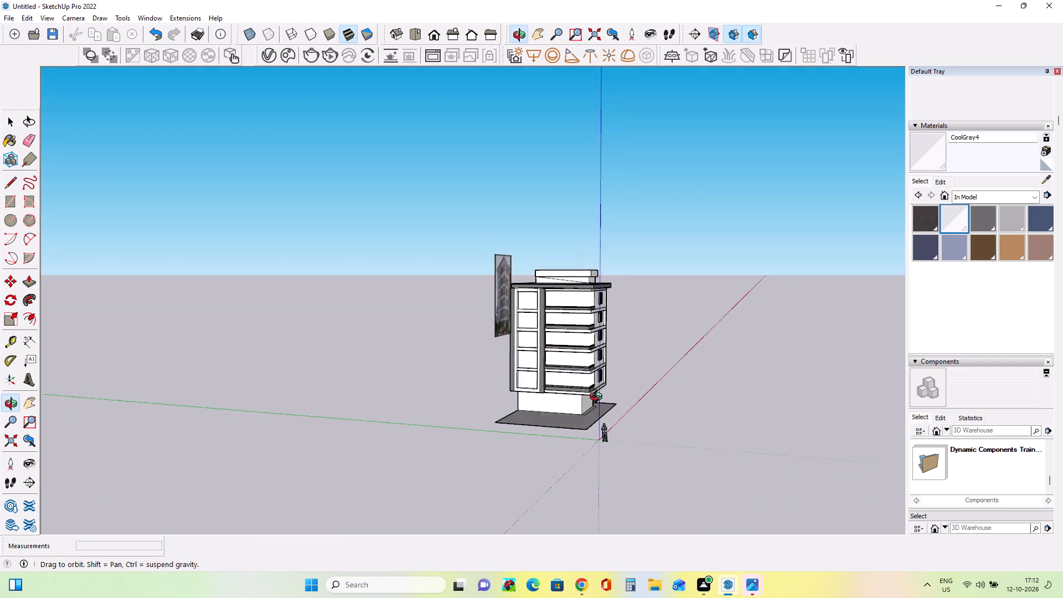
middle_drag(598, 398, 605, 384)
scroll(560, 409, up, 9)
middle_drag(564, 394, 574, 435)
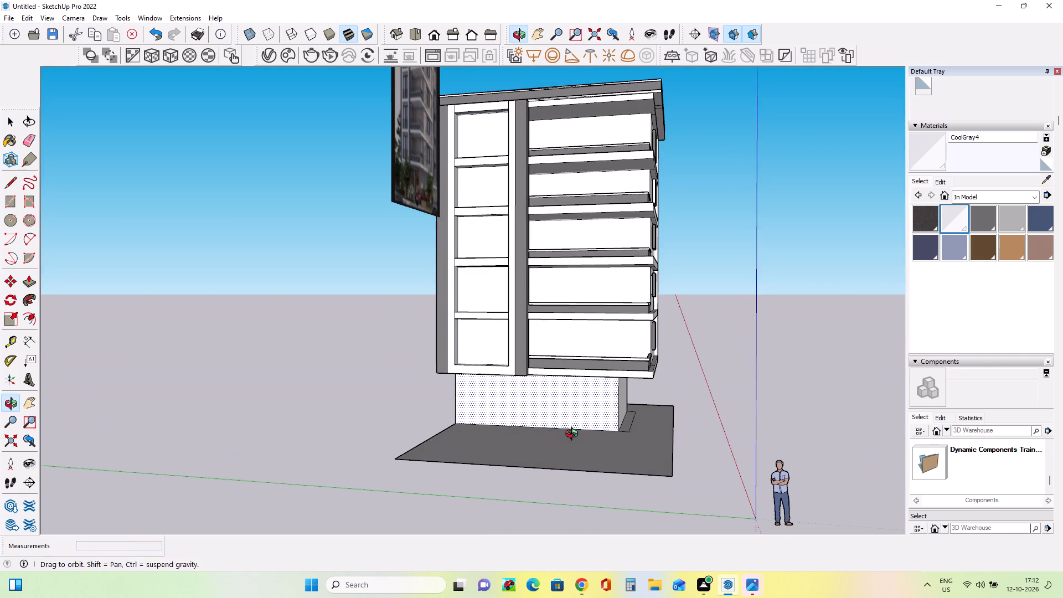
middle_drag(574, 435, 574, 436)
click(17, 203)
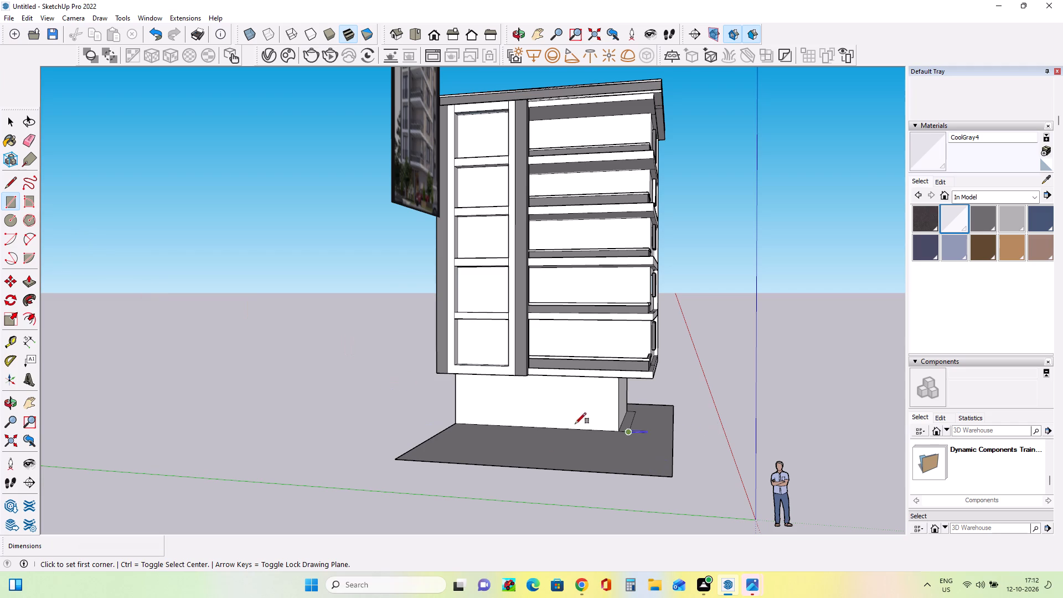
middle_drag(592, 428, 590, 407)
scroll(593, 440, up, 7)
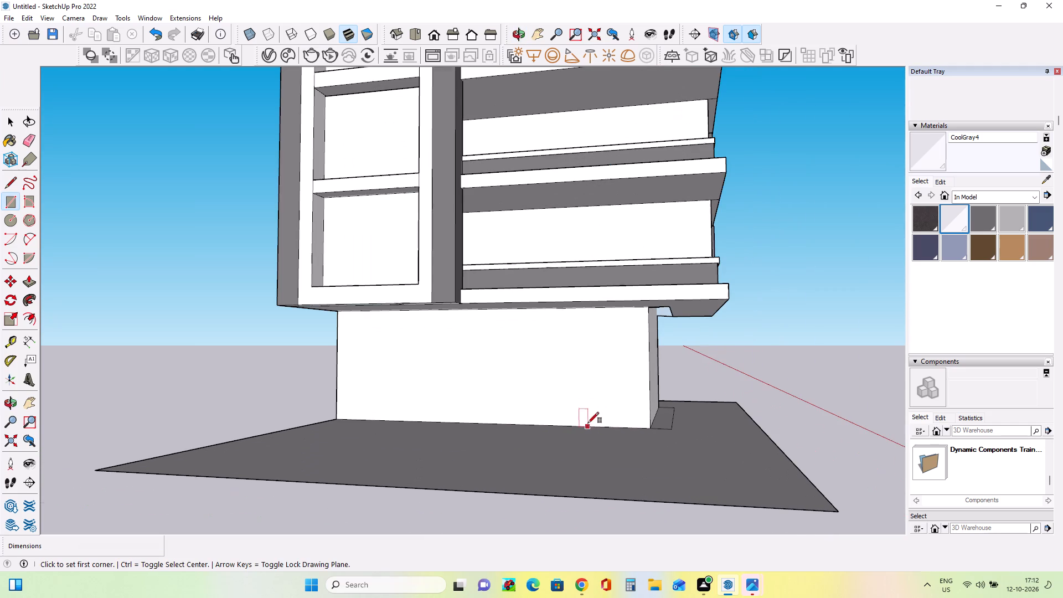
click(612, 427)
click(561, 322)
Check the reference photo's entrance and draw a narrow rectangle of matching height beside the door outline, on the side away from the corner.
middle_drag(640, 393, 651, 435)
scroll(592, 411, down, 10)
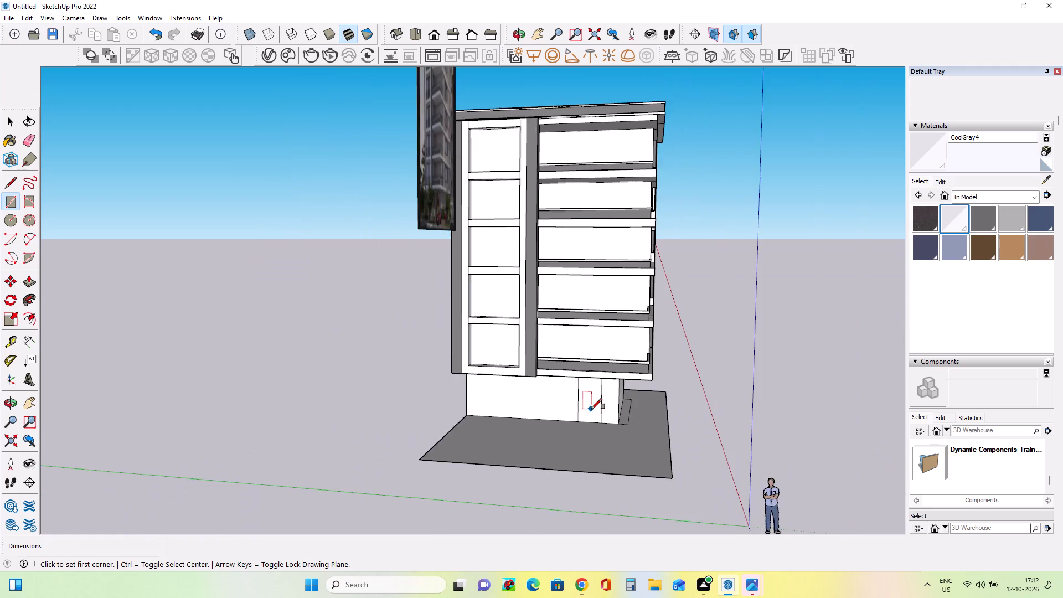
middle_drag(487, 266, 379, 302)
scroll(416, 239, up, 9)
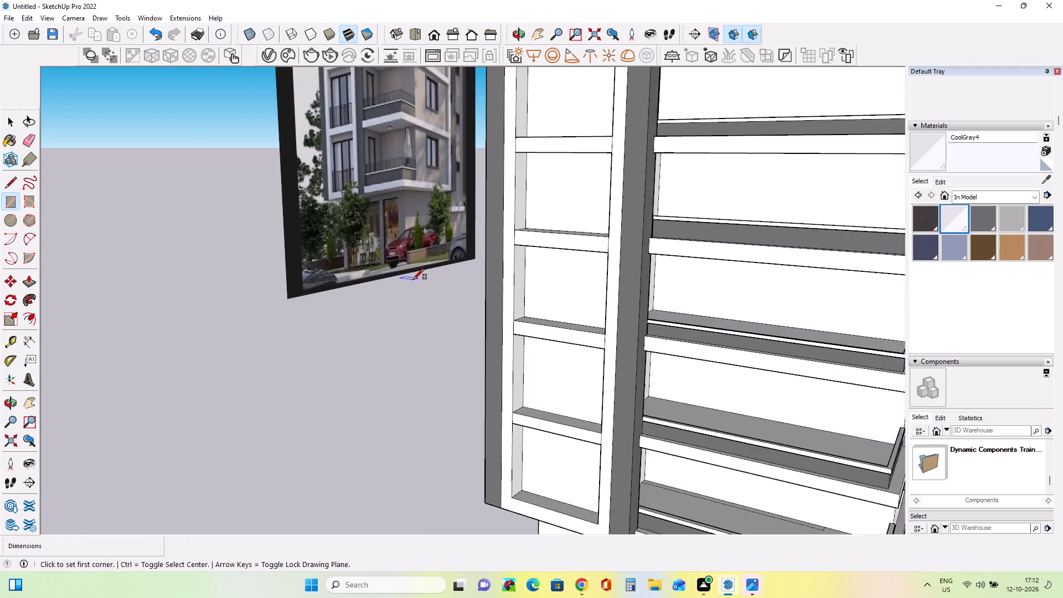
scroll(413, 280, up, 3)
scroll(413, 280, down, 12)
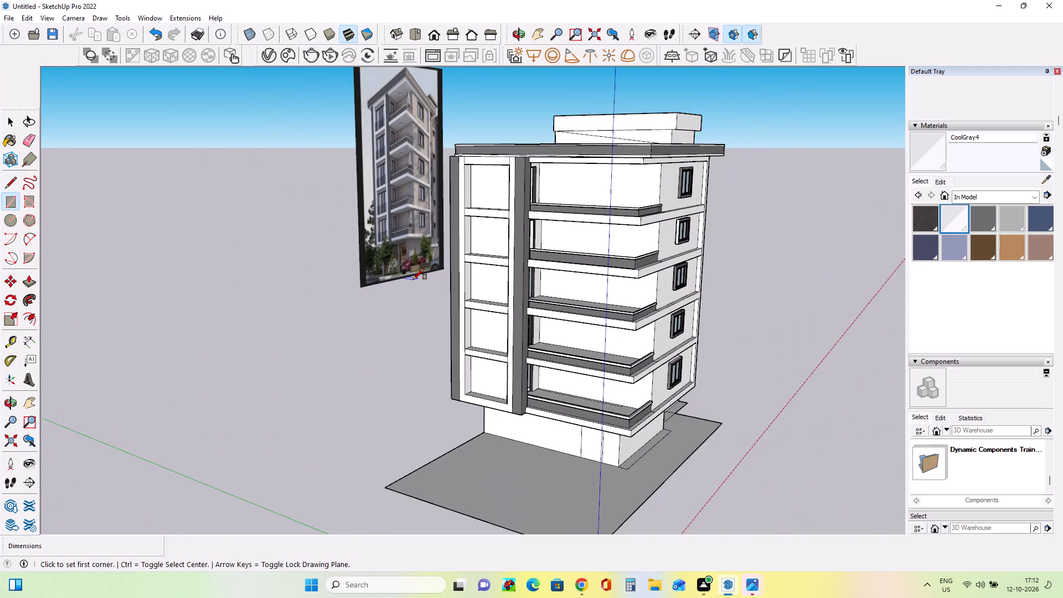
scroll(413, 280, down, 6)
middle_drag(501, 398, 581, 414)
scroll(528, 389, up, 8)
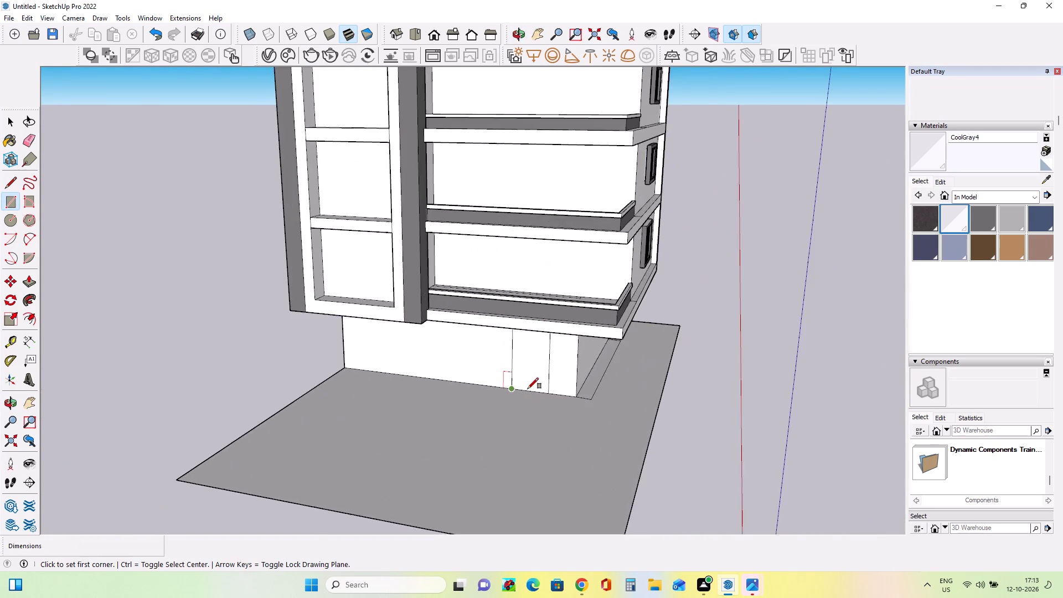
scroll(528, 389, up, 5)
middle_drag(528, 389, 549, 319)
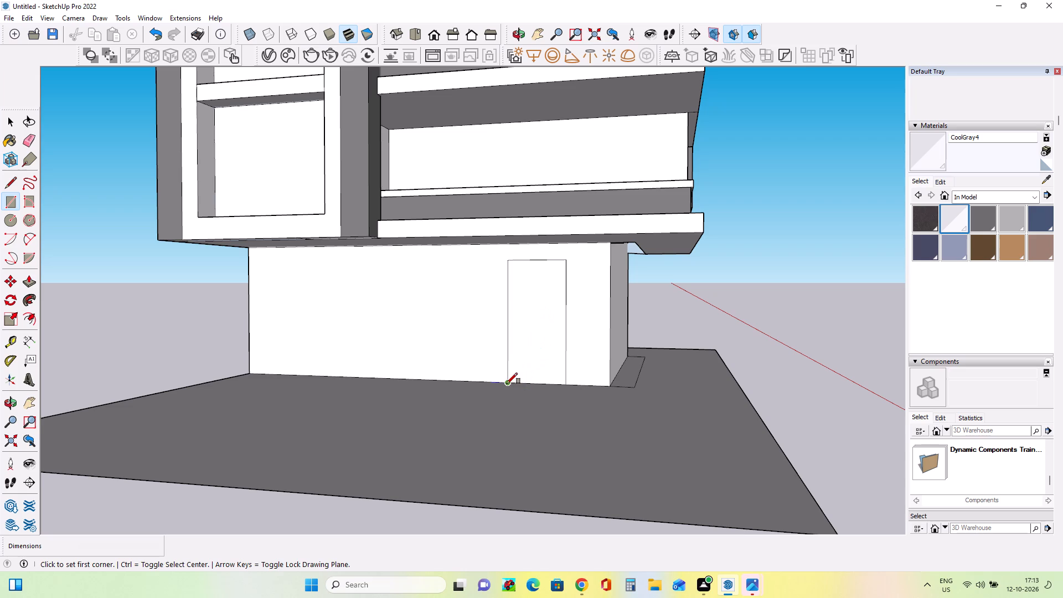
click(507, 383)
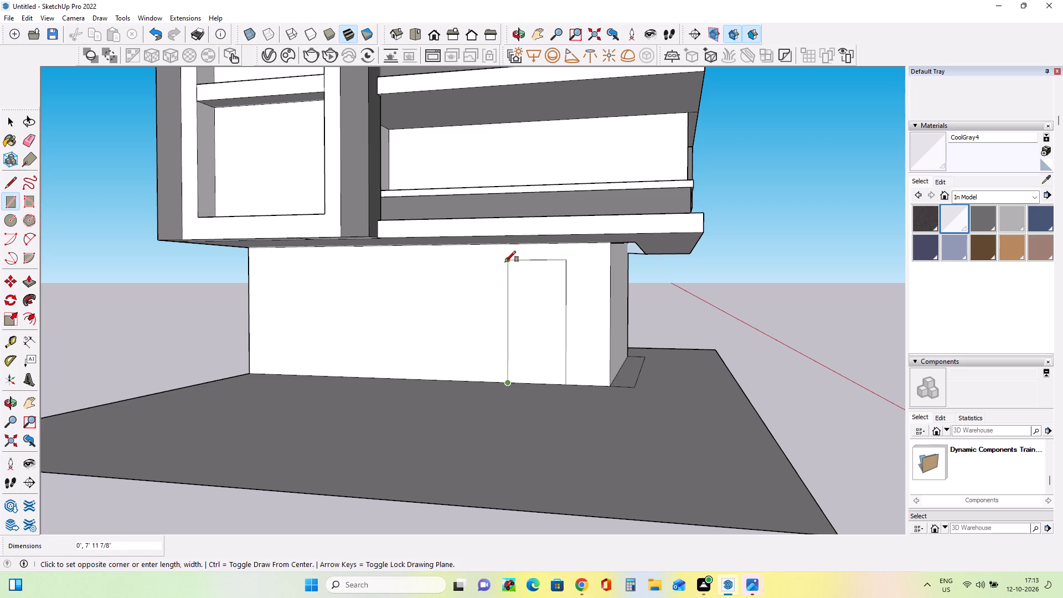
click(505, 262)
click(482, 260)
Pull the narrow strip beside the door outline out from the ground-floor wall by about 5 3/4 inches.
middle_drag(581, 355, 586, 413)
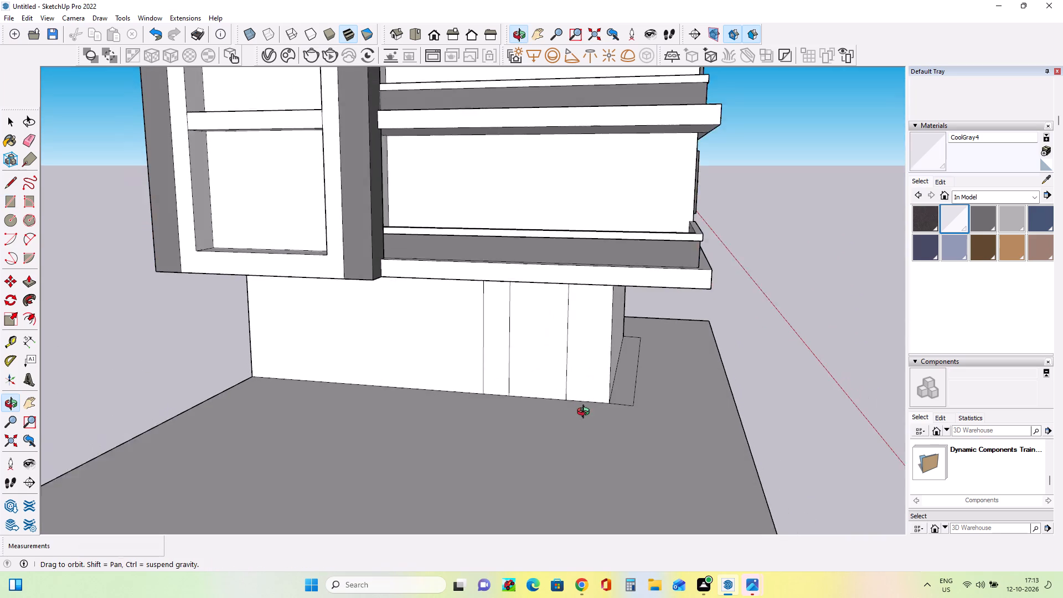
middle_drag(586, 413, 585, 414)
click(24, 284)
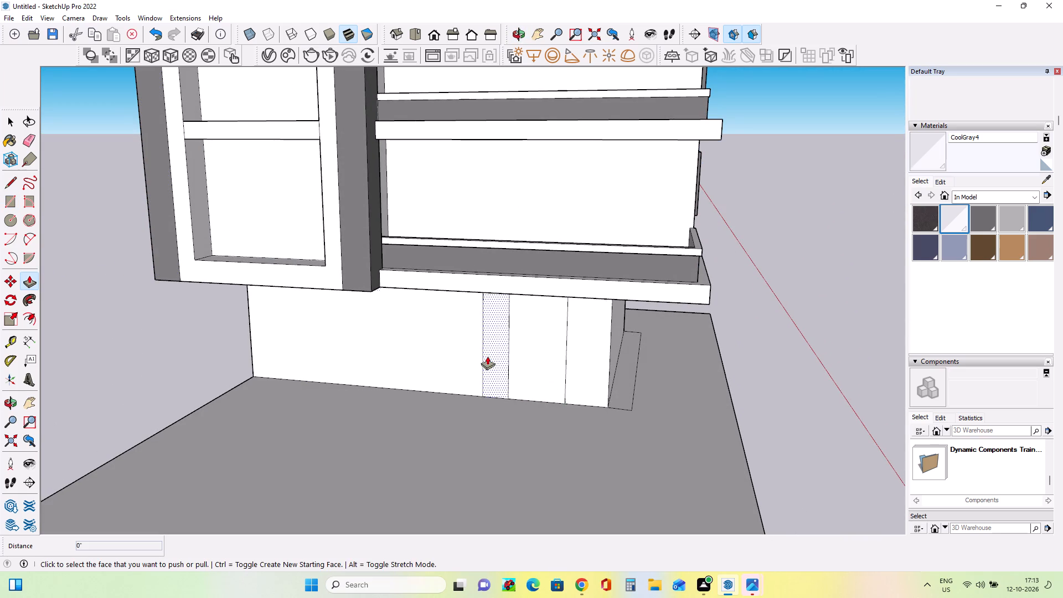
click(488, 356)
click(488, 359)
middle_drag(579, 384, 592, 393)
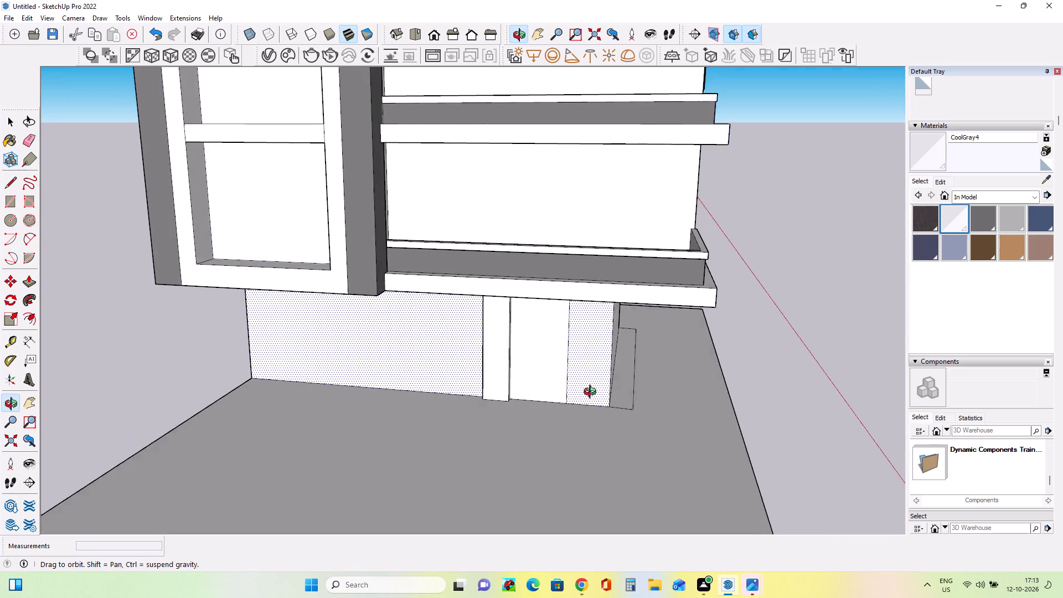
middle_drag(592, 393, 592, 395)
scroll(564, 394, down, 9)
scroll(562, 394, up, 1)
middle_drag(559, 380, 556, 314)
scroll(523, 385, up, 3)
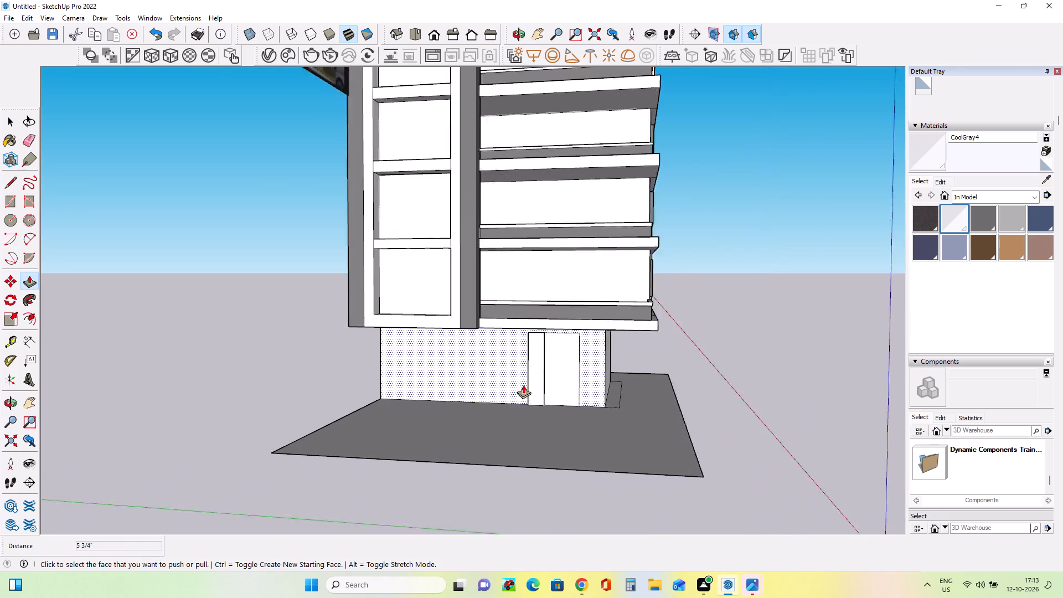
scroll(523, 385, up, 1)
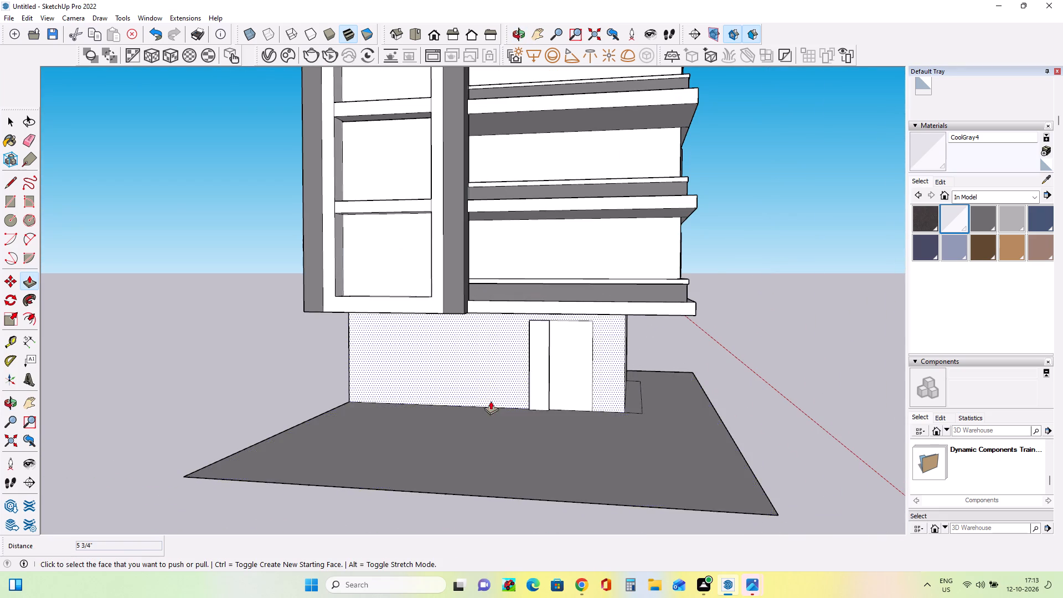
Pull the column strip beside the door outline a further 9 5/8 inches or so out from the ground-floor wall.
scroll(488, 390, up, 3)
middle_drag(533, 379, 547, 422)
middle_drag(566, 418, 651, 407)
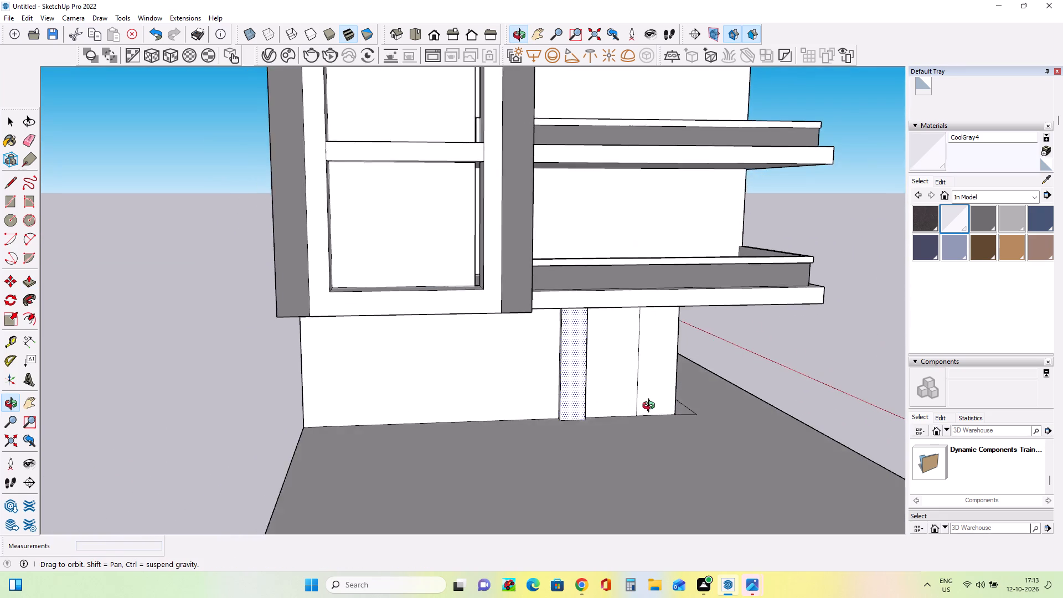
middle_drag(651, 407, 667, 400)
click(580, 379)
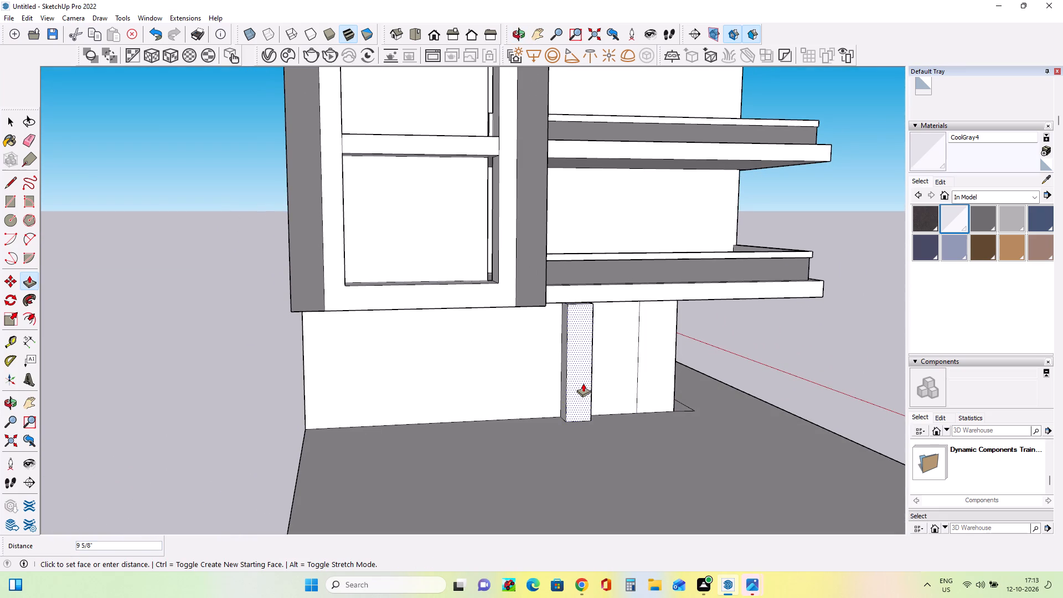
click(583, 383)
Draw a wide shopfront rectangle, about 13' 1 1/8" by 8' 1 1/8", on the ground-floor wall from the column's base away from the door.
click(10, 205)
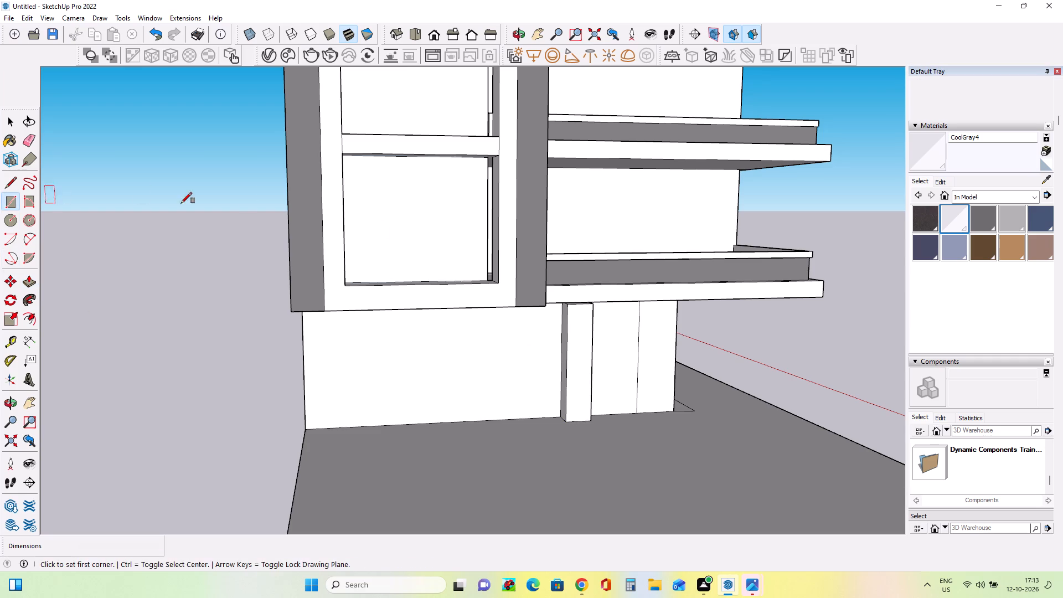
middle_drag(544, 408, 394, 352)
middle_drag(478, 359, 609, 395)
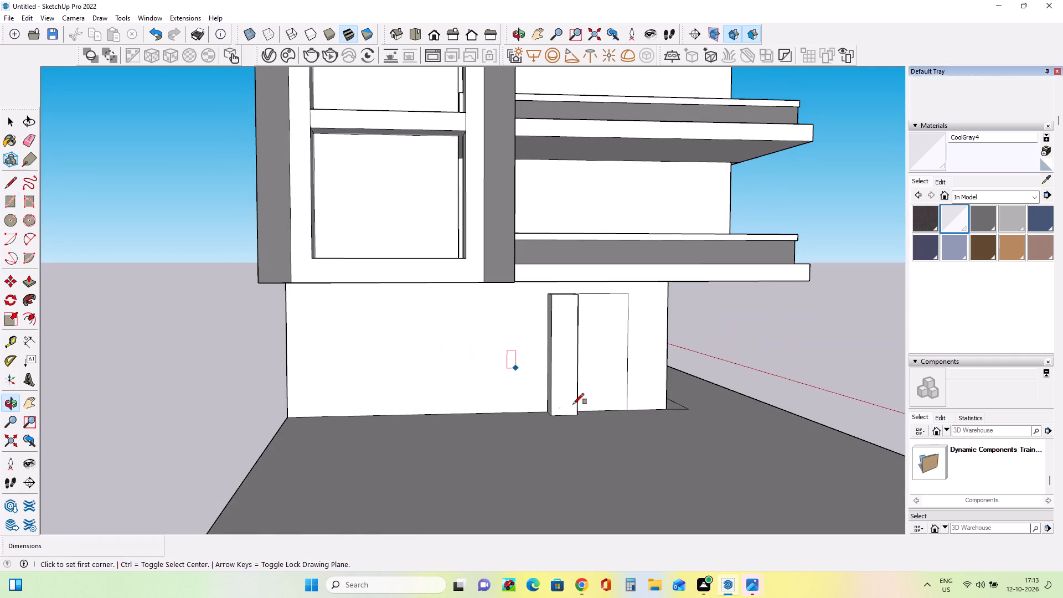
scroll(547, 410, up, 2)
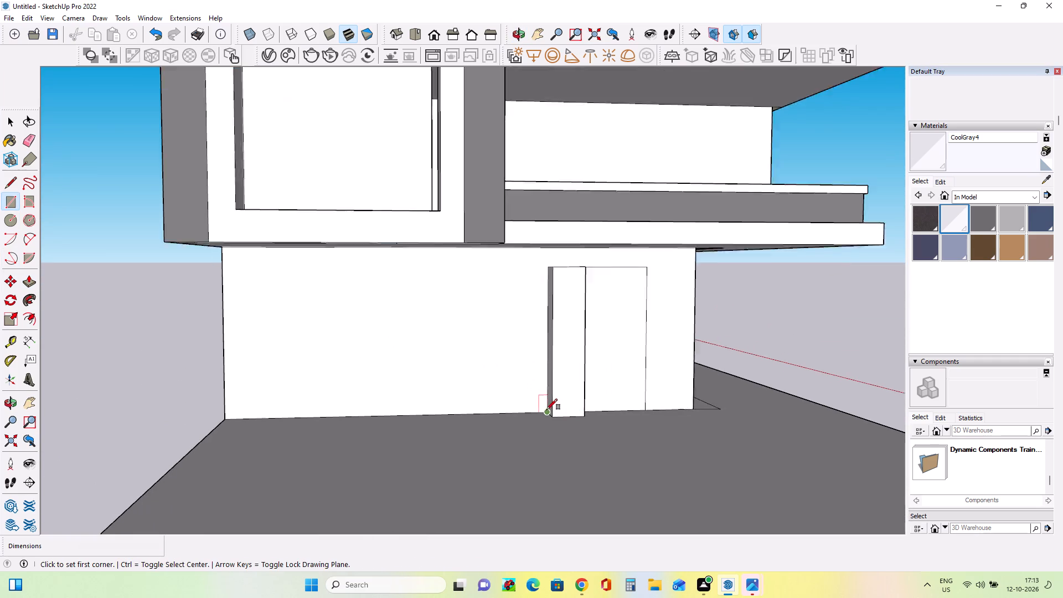
scroll(546, 410, up, 2)
click(548, 413)
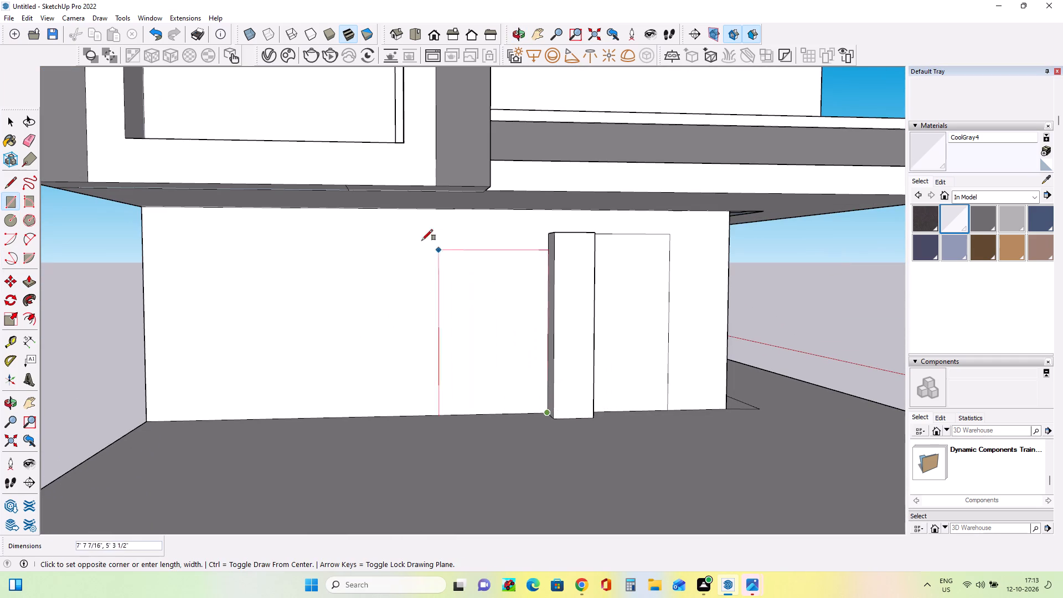
click(245, 233)
Examine the ground-floor shopfront and door in the reference photo and compare their layout with the modelled wall.
middle_drag(561, 356, 479, 363)
scroll(483, 363, down, 12)
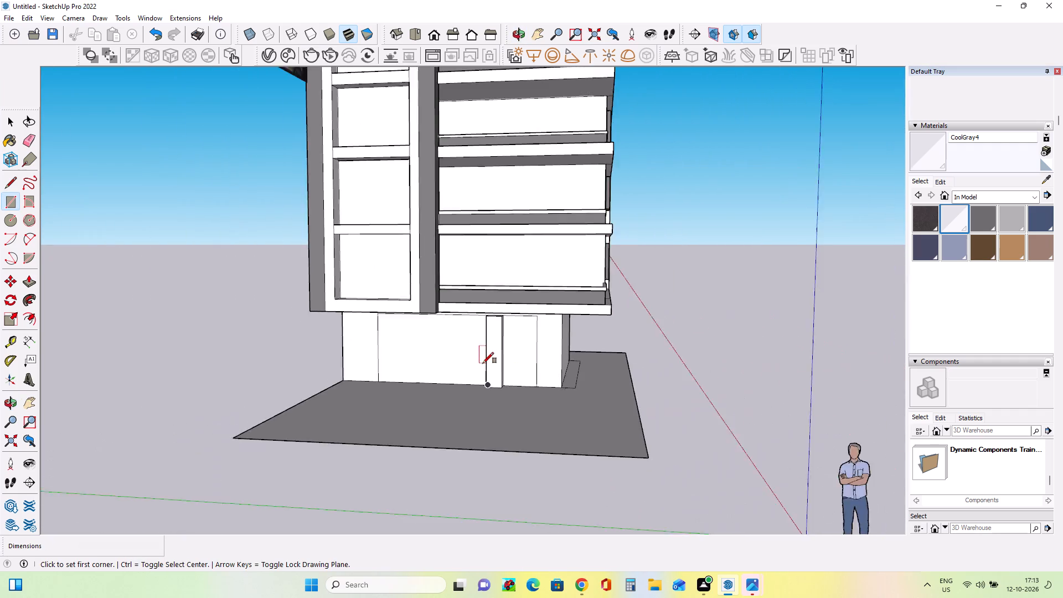
scroll(483, 363, down, 3)
middle_drag(540, 367, 296, 413)
scroll(322, 279, up, 4)
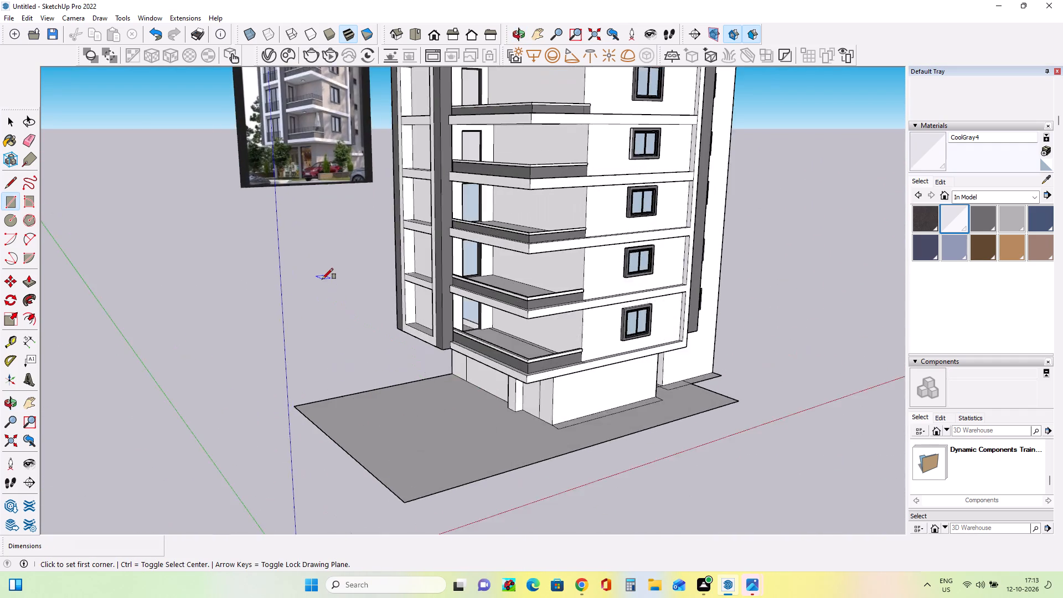
scroll(301, 280, up, 5)
middle_drag(298, 173, 316, 237)
scroll(258, 172, down, 10)
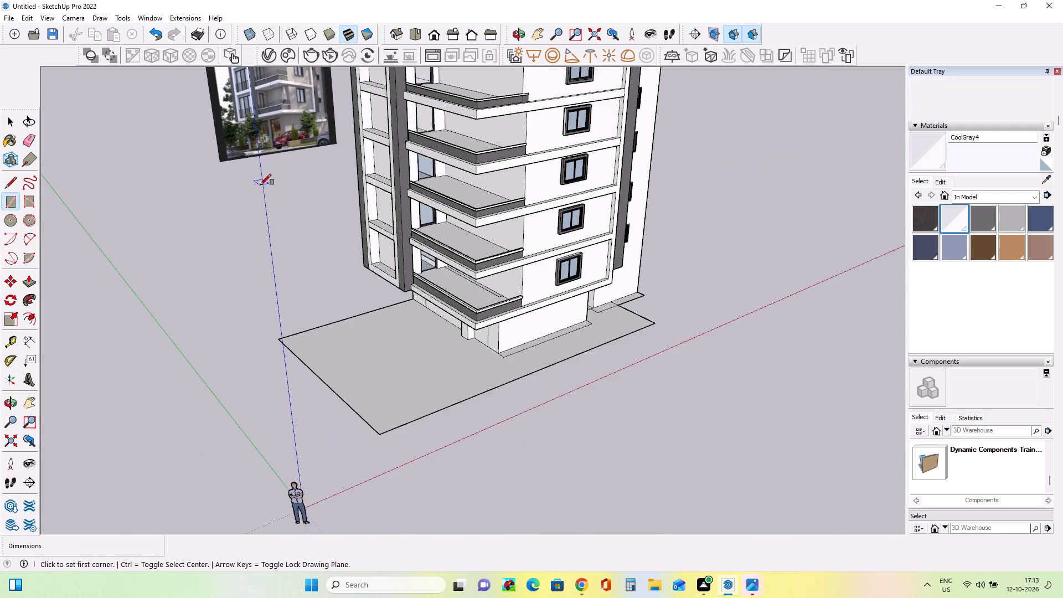
scroll(260, 185, down, 3)
scroll(255, 124, up, 20)
scroll(255, 124, up, 1)
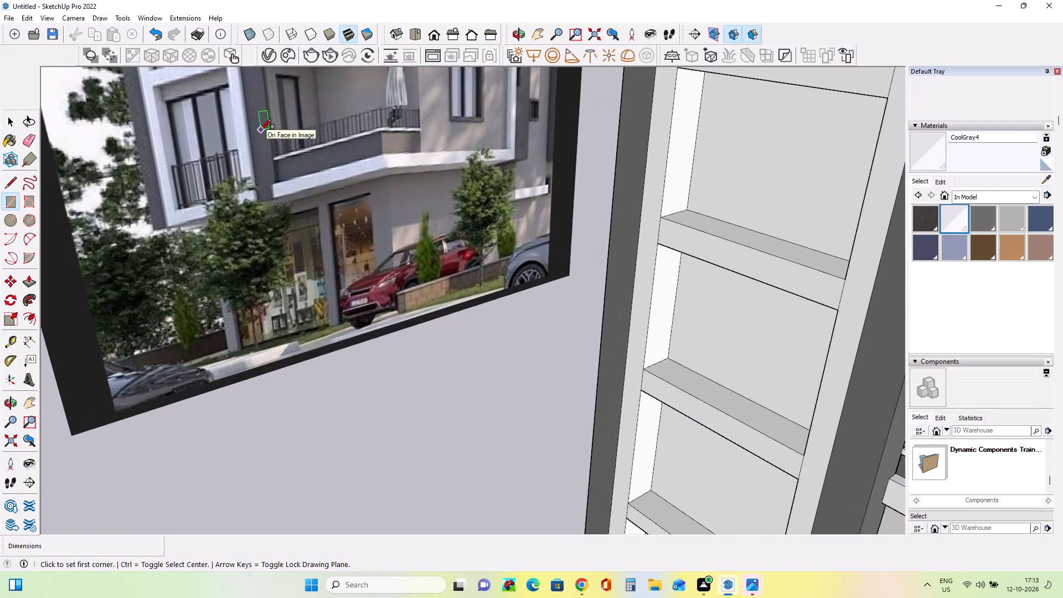
scroll(261, 130, down, 7)
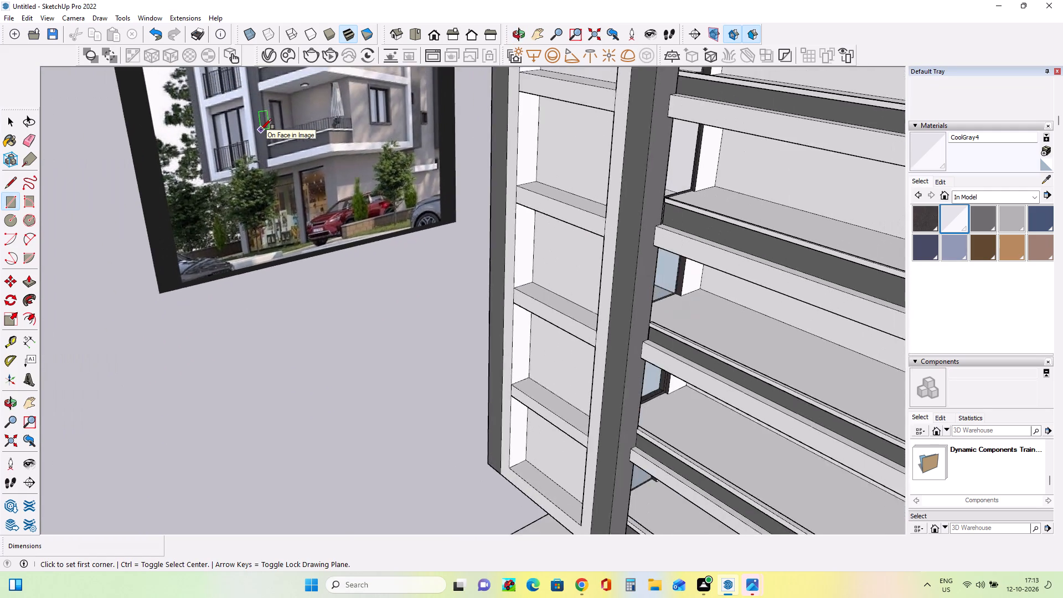
scroll(261, 130, down, 15)
Widen the shopfront outline toward the wall's far end with an adjoining full-height rectangle and erase the dividing line between them.
middle_drag(357, 323, 519, 180)
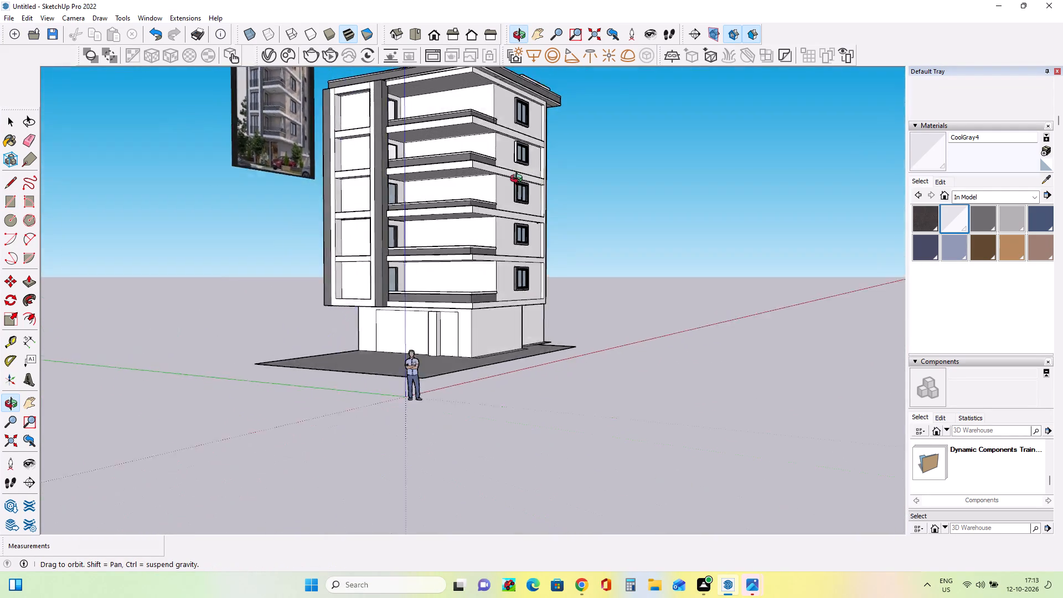
middle_drag(519, 180, 534, 172)
scroll(292, 358, up, 4)
middle_drag(362, 326, 416, 395)
scroll(388, 333, up, 5)
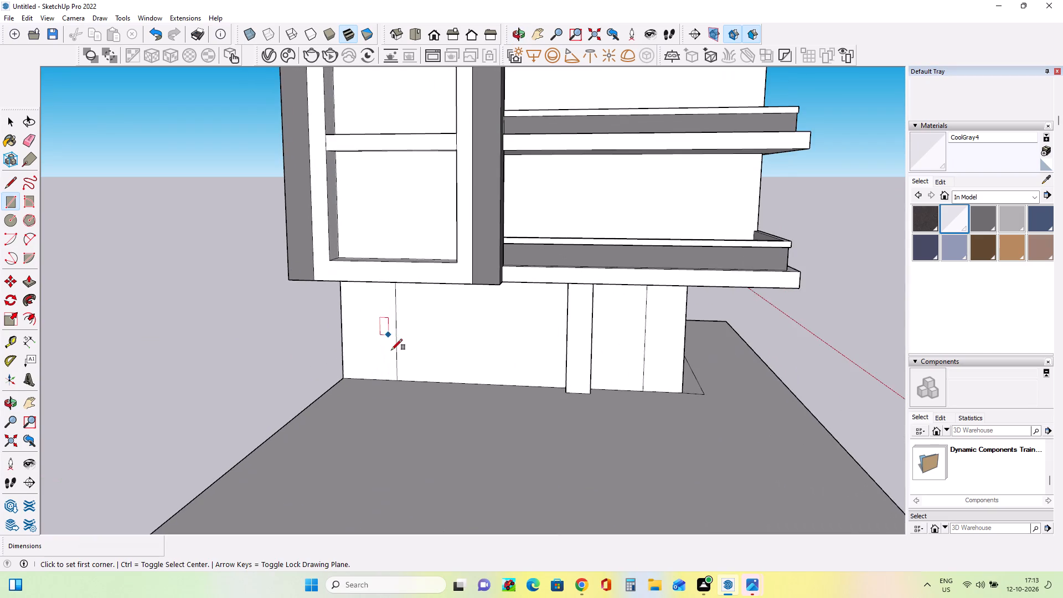
middle_drag(393, 351, 422, 292)
click(399, 271)
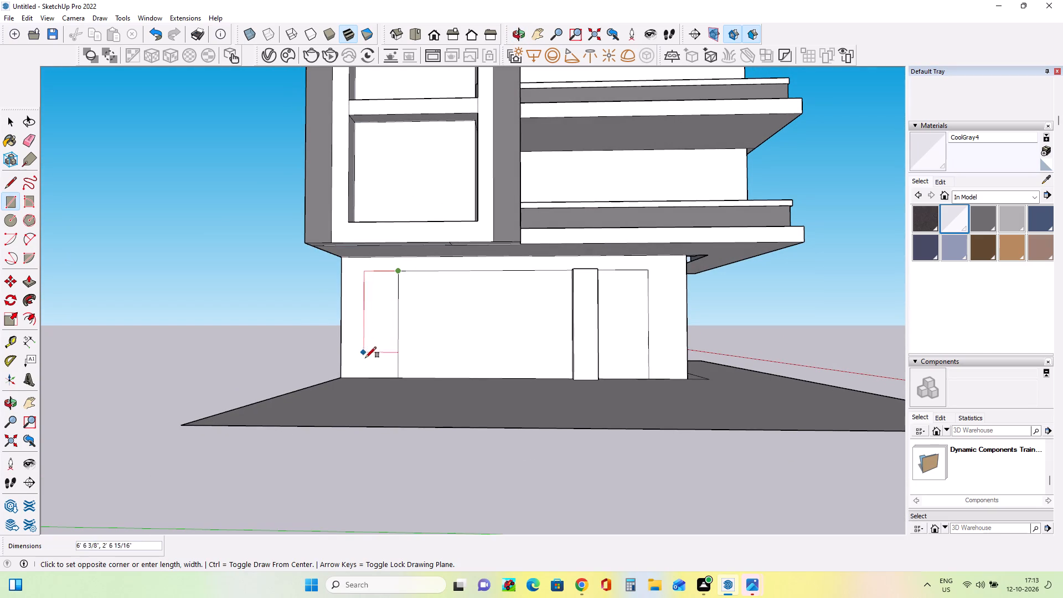
click(369, 377)
middle_drag(447, 382, 466, 418)
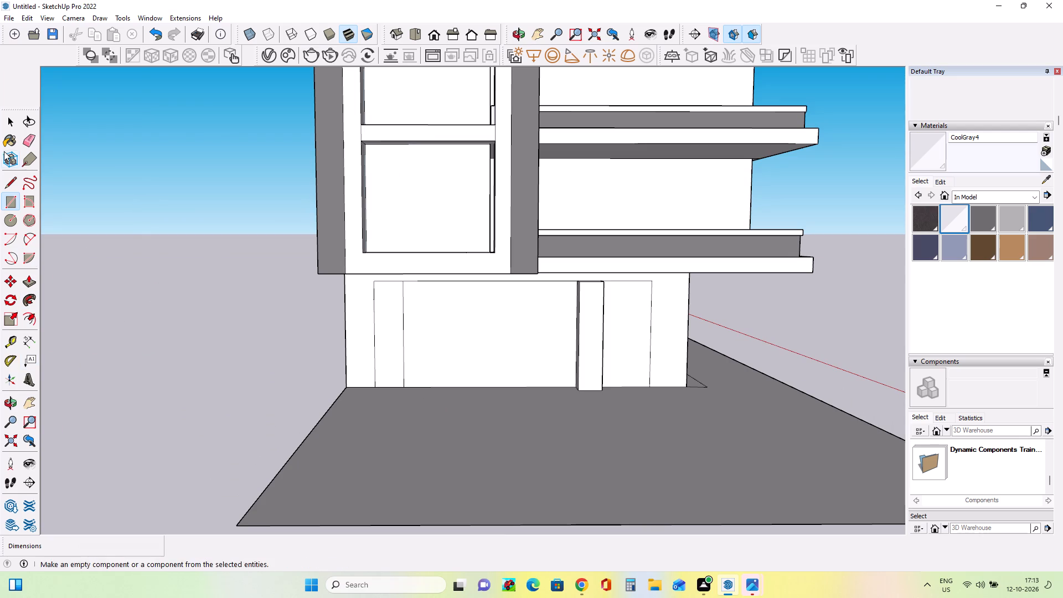
click(22, 140)
click(403, 364)
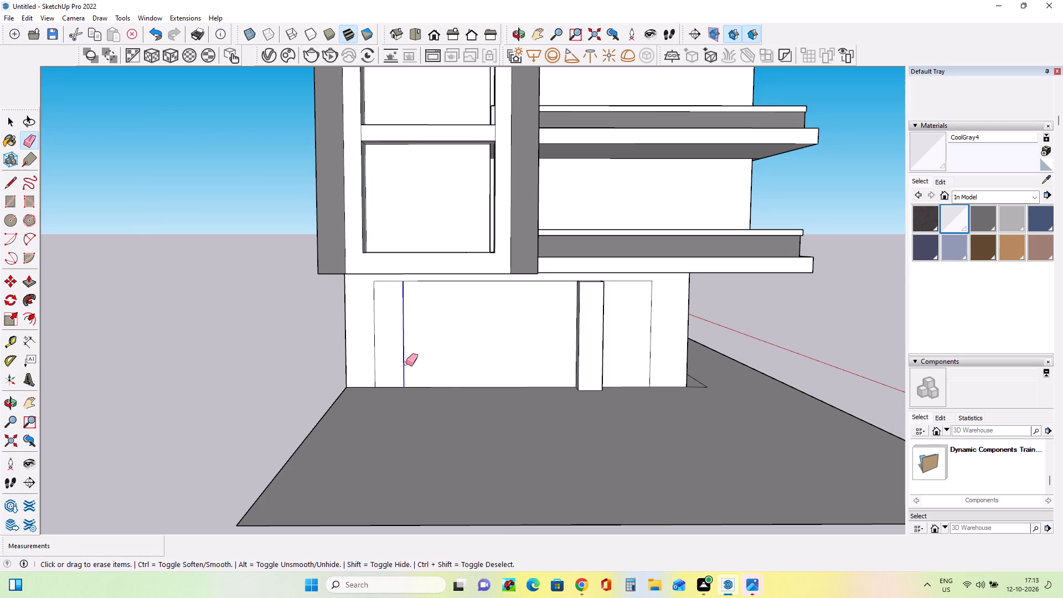
Offset frame borders inside the ground-floor outlines, about 3 5/8 inches in the shopfront and about 3 1/4 inches in the door.
middle_drag(602, 373, 567, 372)
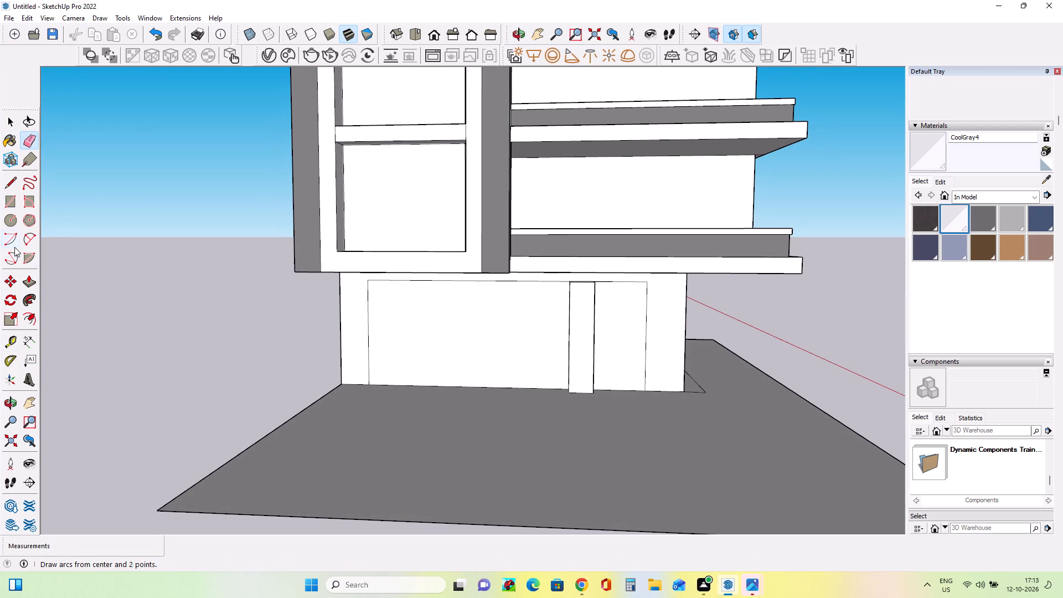
click(33, 315)
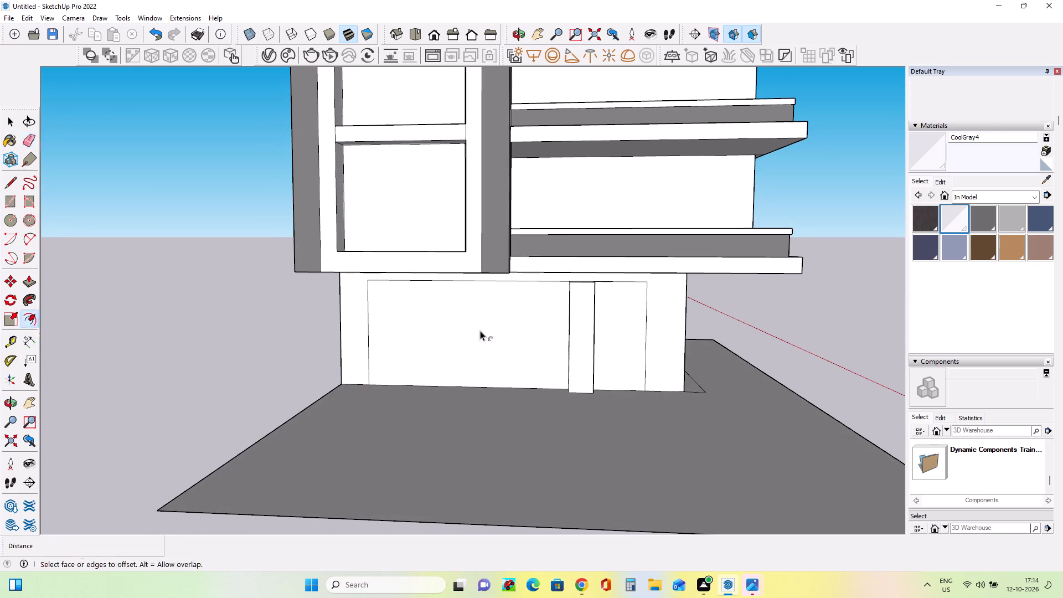
click(498, 337)
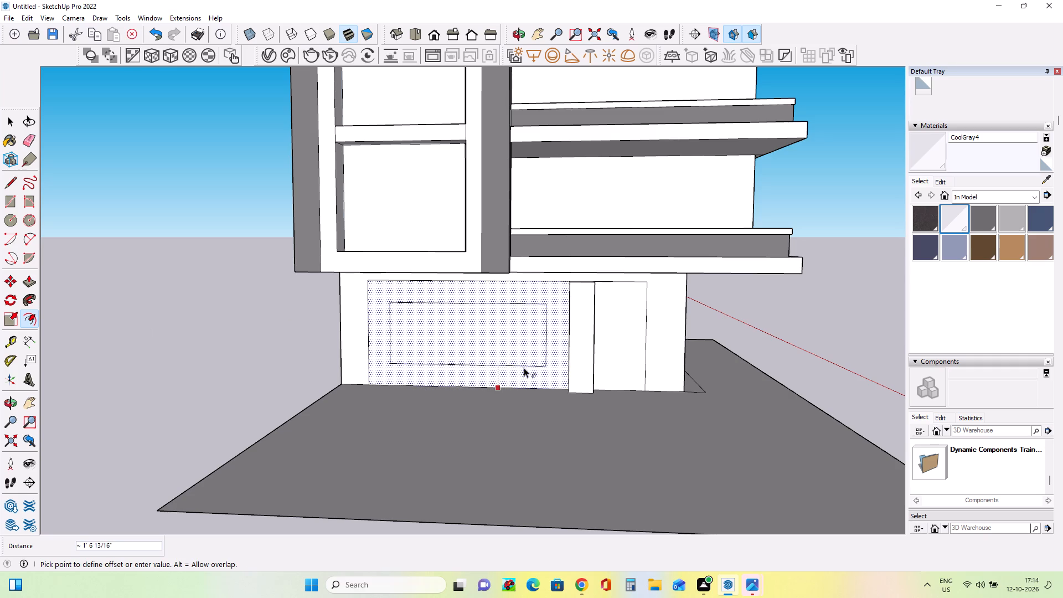
click(524, 384)
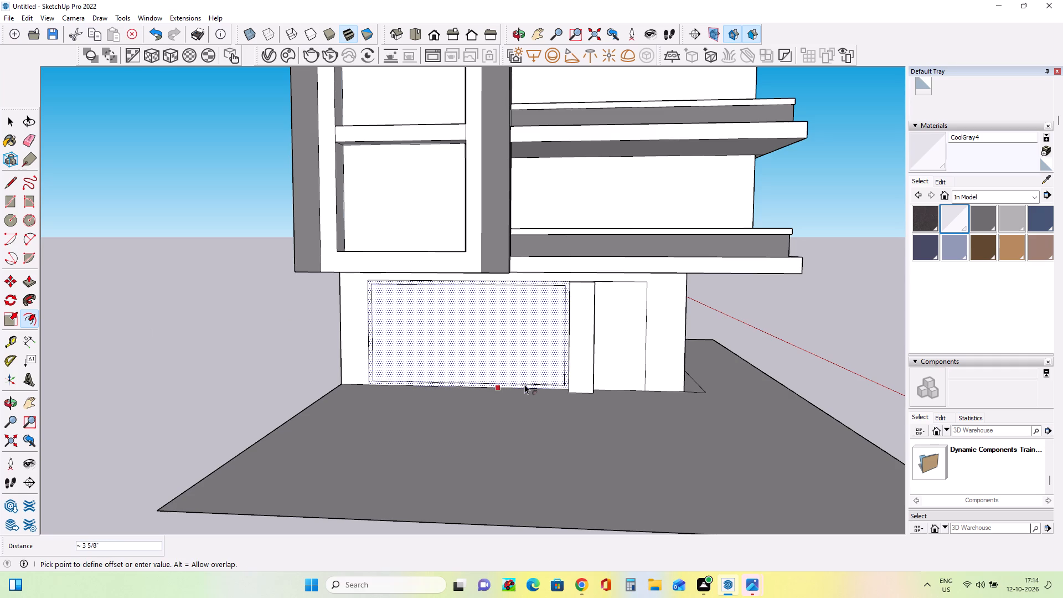
middle_drag(694, 385, 661, 404)
scroll(658, 388, up, 3)
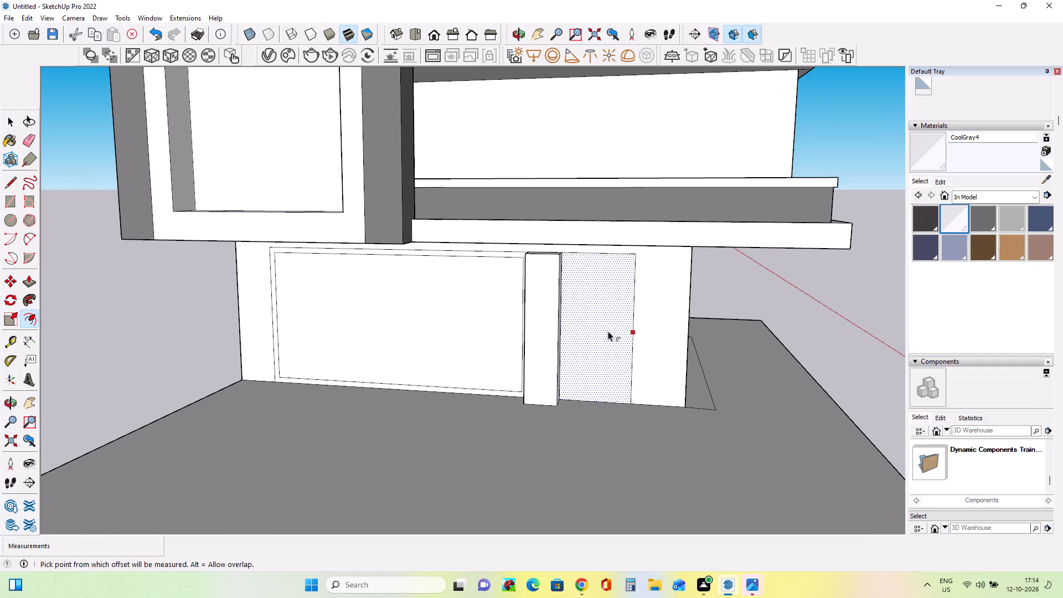
click(608, 331)
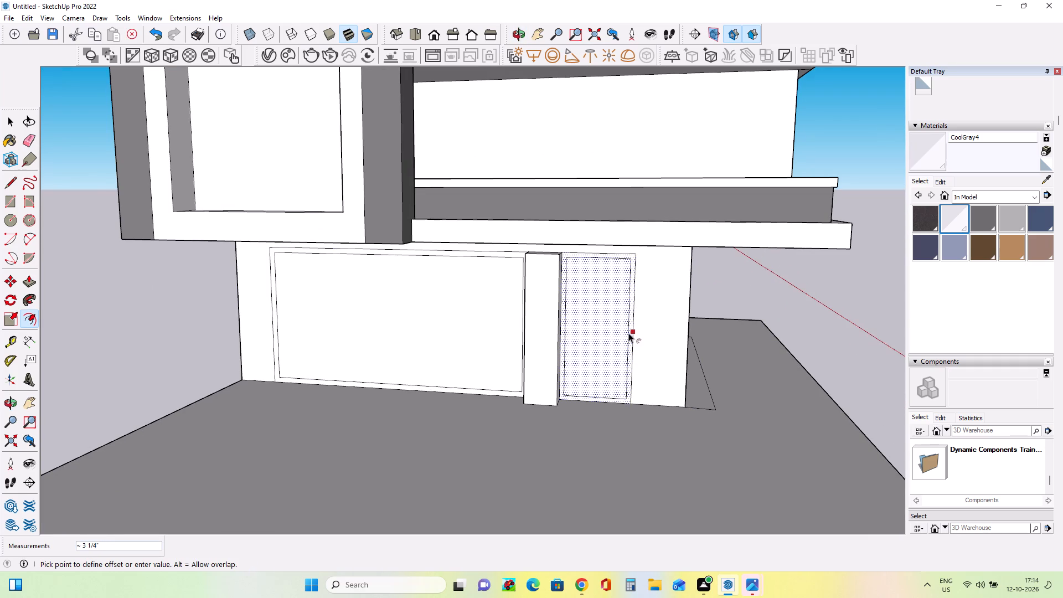
click(628, 333)
Examine the shopfront and door frames and glazing in the reference photo's ground floor.
middle_drag(655, 400, 718, 400)
scroll(718, 400, down, 3)
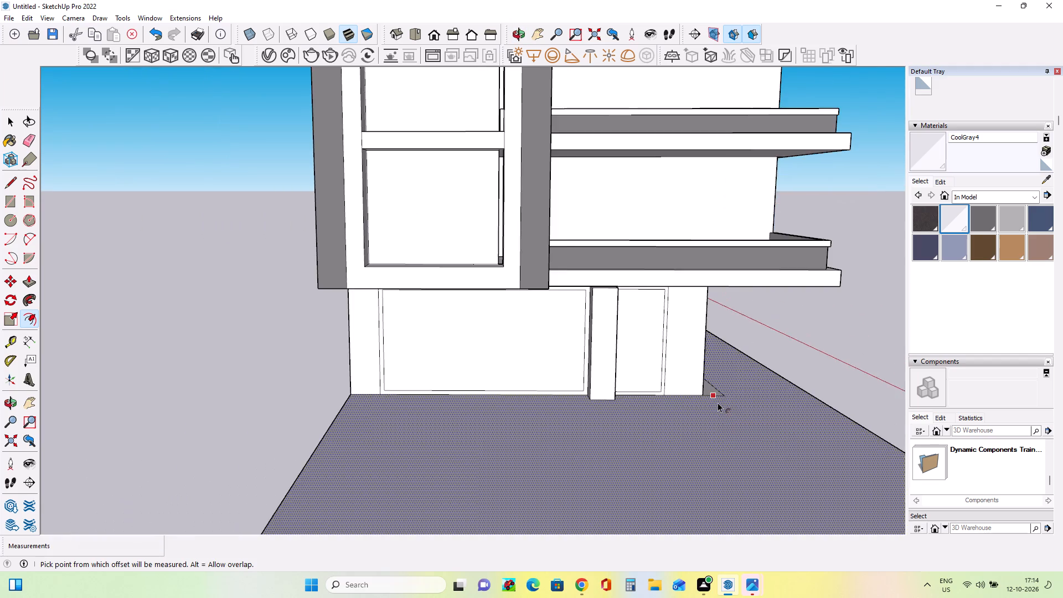
scroll(718, 403, down, 13)
middle_drag(684, 410, 384, 440)
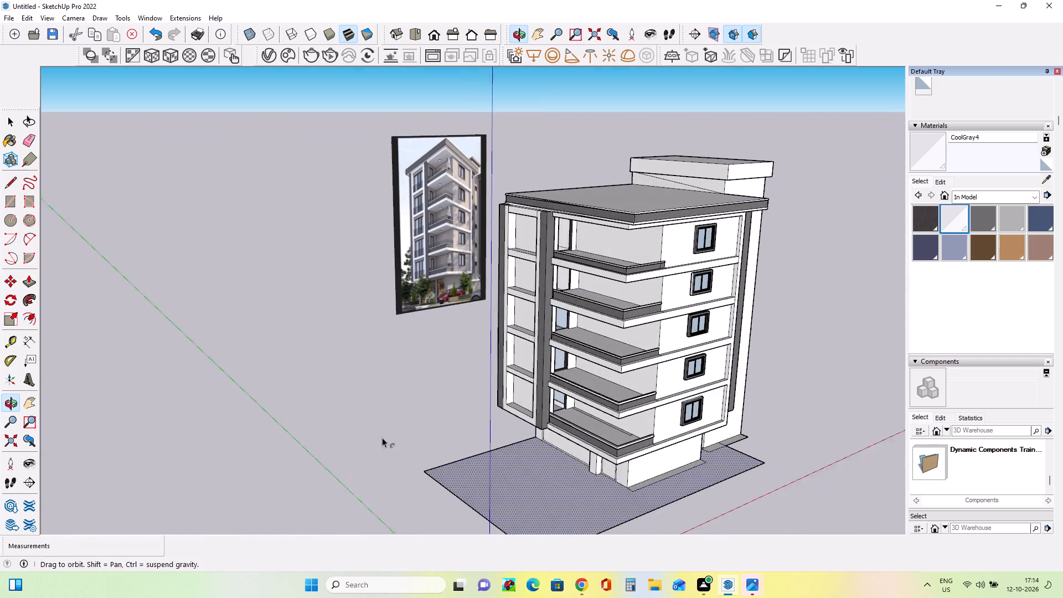
scroll(437, 275, up, 5)
scroll(439, 298, down, 1)
scroll(439, 298, up, 12)
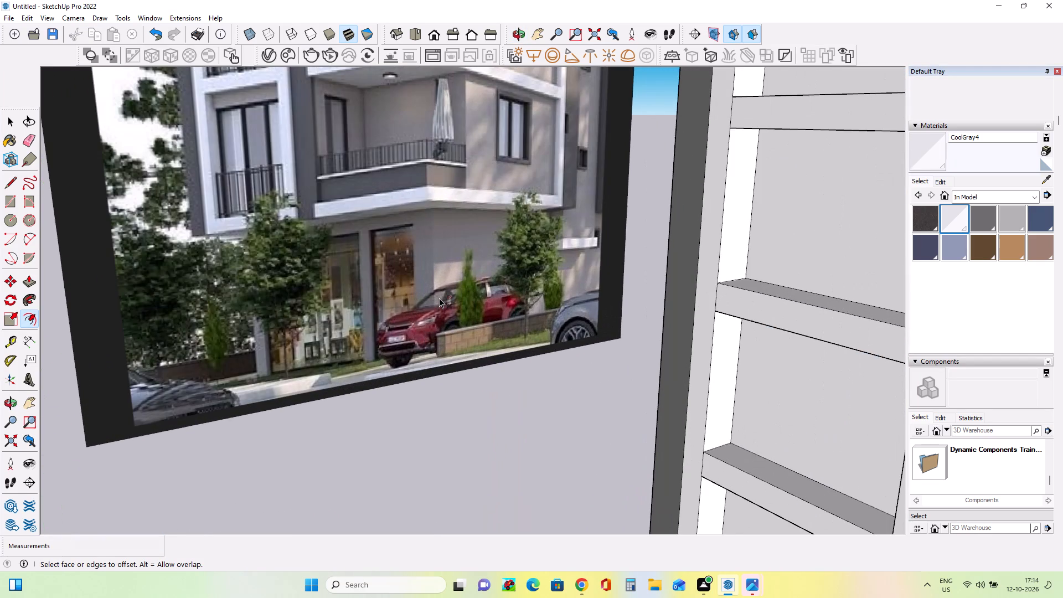
scroll(439, 298, down, 10)
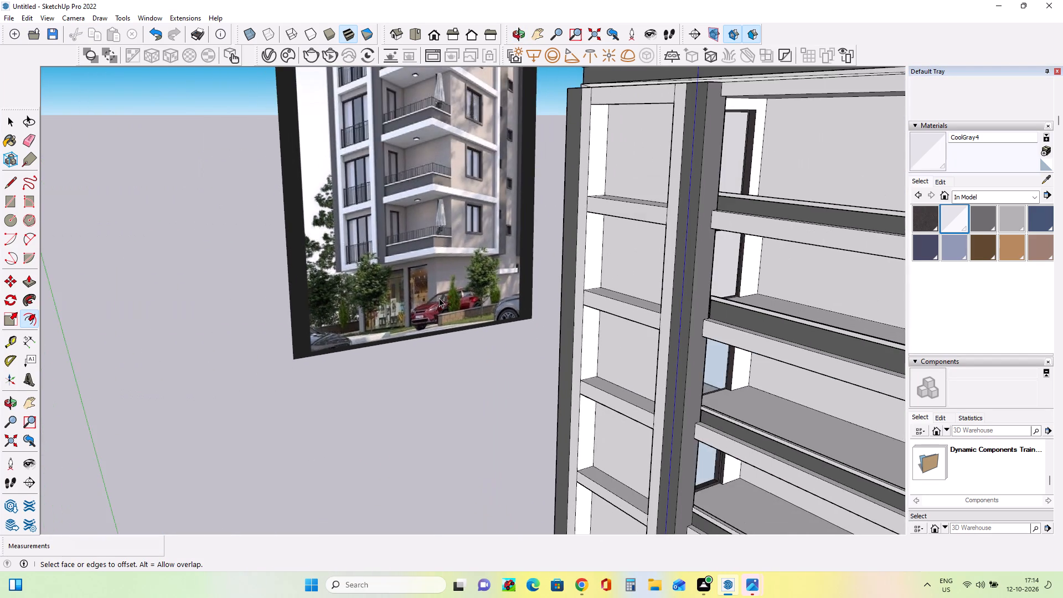
scroll(439, 298, down, 14)
Paint the door frame and the shopfront frame on the ground floor with the Asphalt New material.
middle_drag(512, 416, 633, 384)
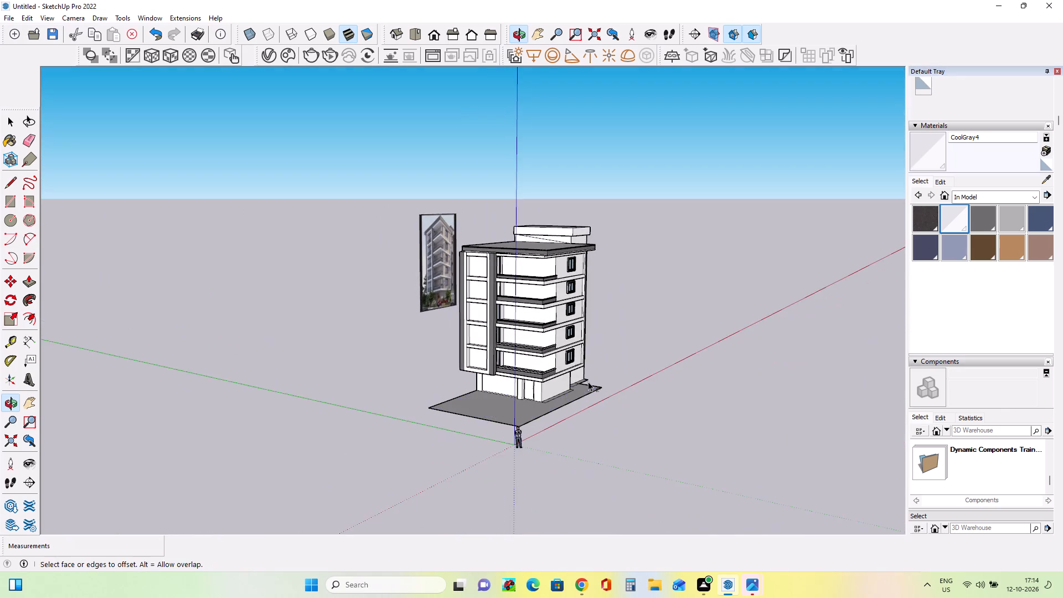
scroll(504, 380, up, 13)
middle_drag(512, 395, 633, 339)
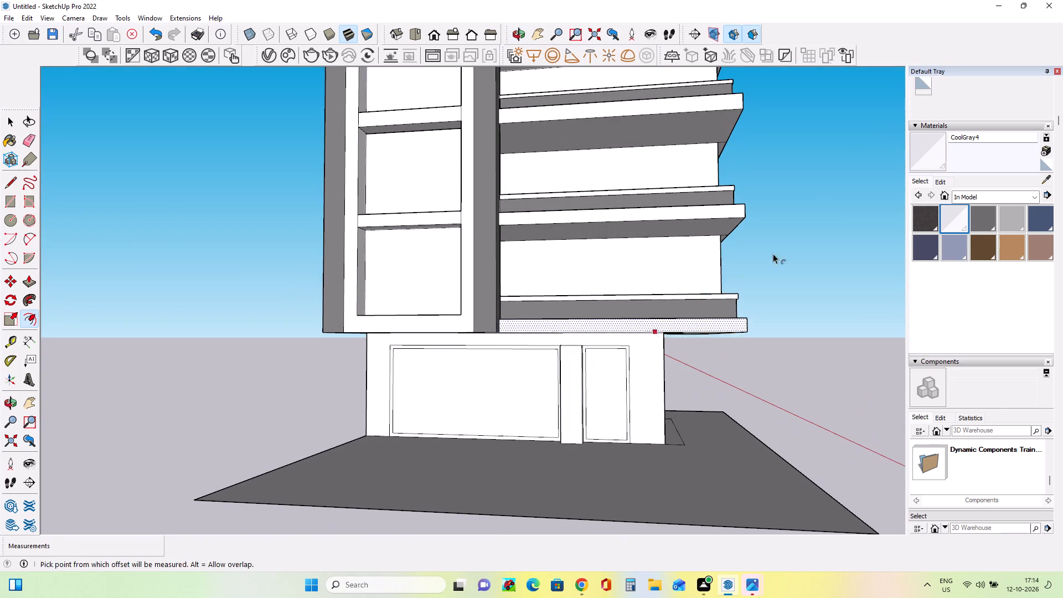
click(915, 220)
scroll(640, 375, up, 6)
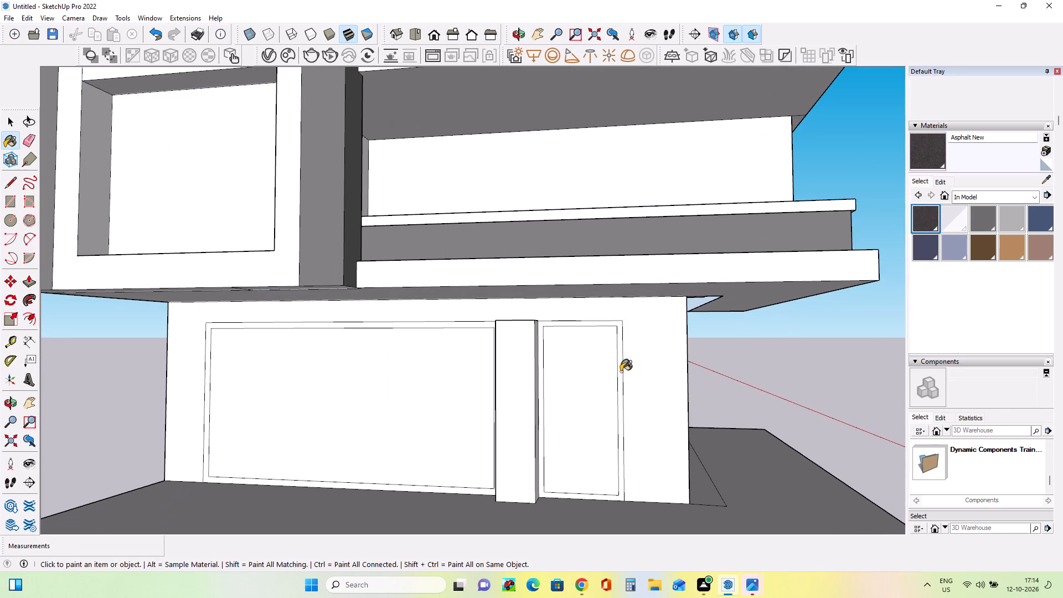
click(621, 370)
click(476, 328)
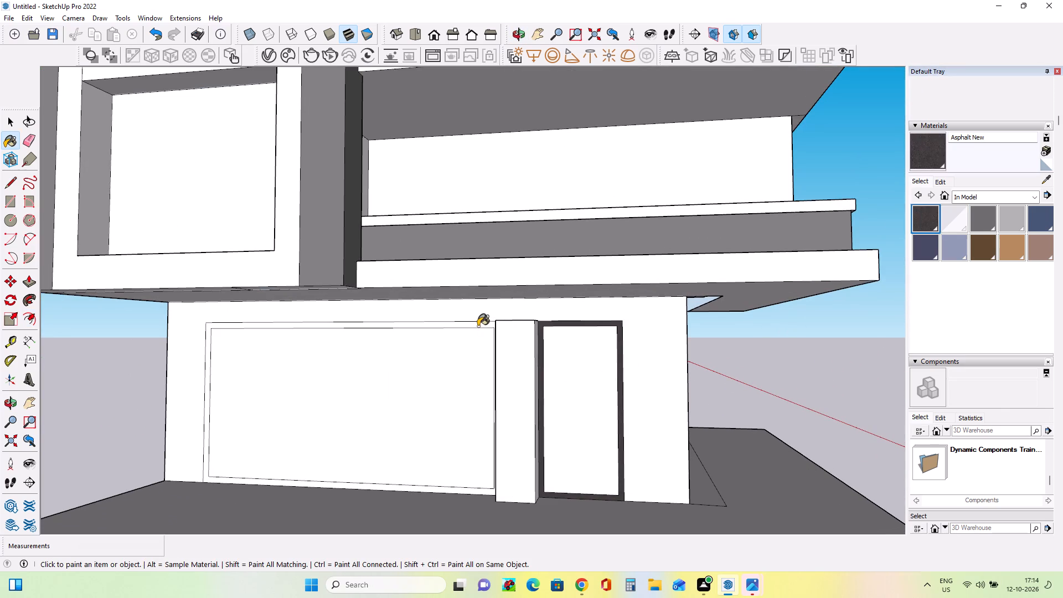
click(478, 326)
Paint the inner panels of the shopfront and the door with the translucent CoolGray4 material as glazing.
middle_drag(549, 354, 571, 383)
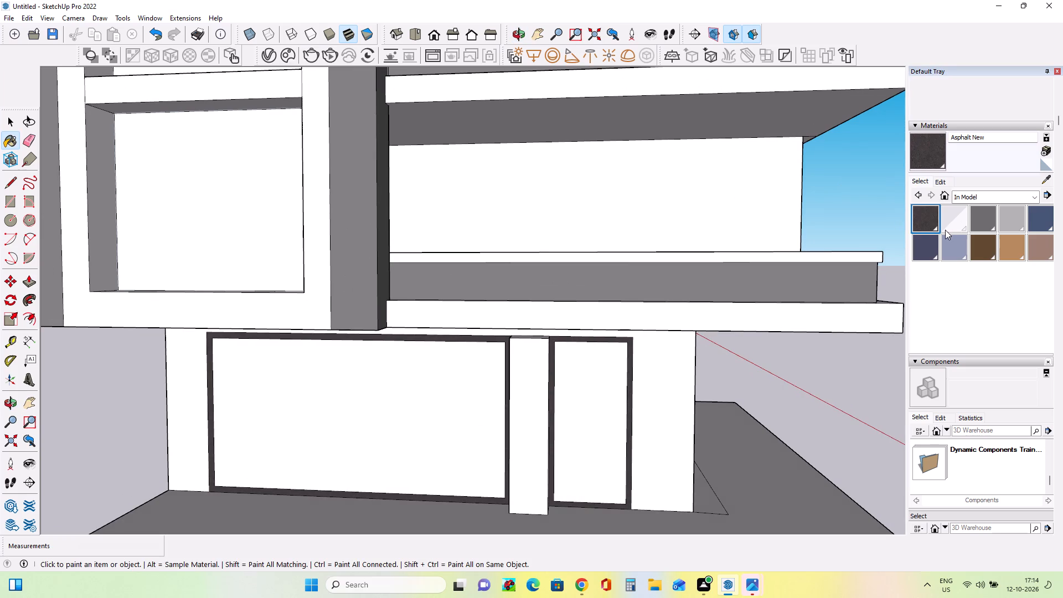
click(945, 230)
click(452, 390)
click(600, 409)
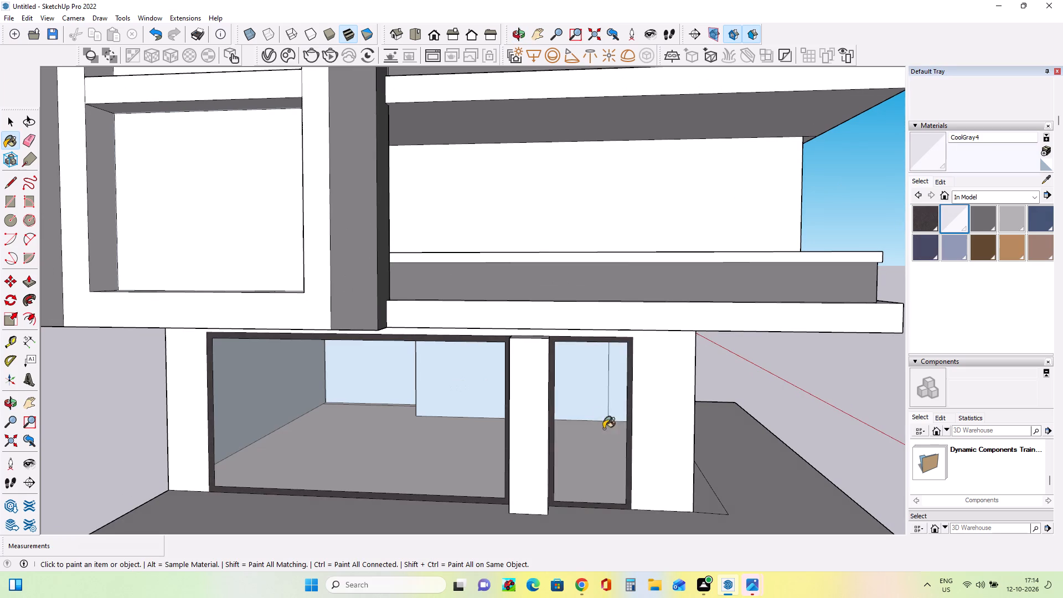
Examine the ground-floor entrance in the reference photo and compare it with the glazed shopfront and door.
middle_drag(613, 439, 566, 432)
scroll(566, 432, down, 14)
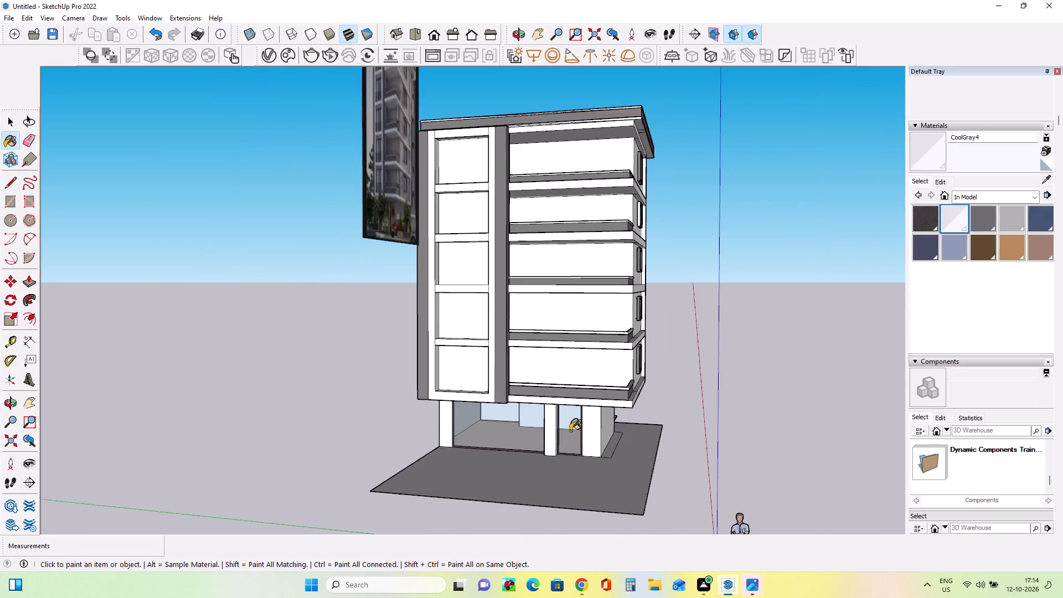
scroll(570, 431, down, 4)
middle_drag(569, 376, 436, 401)
scroll(410, 288, up, 9)
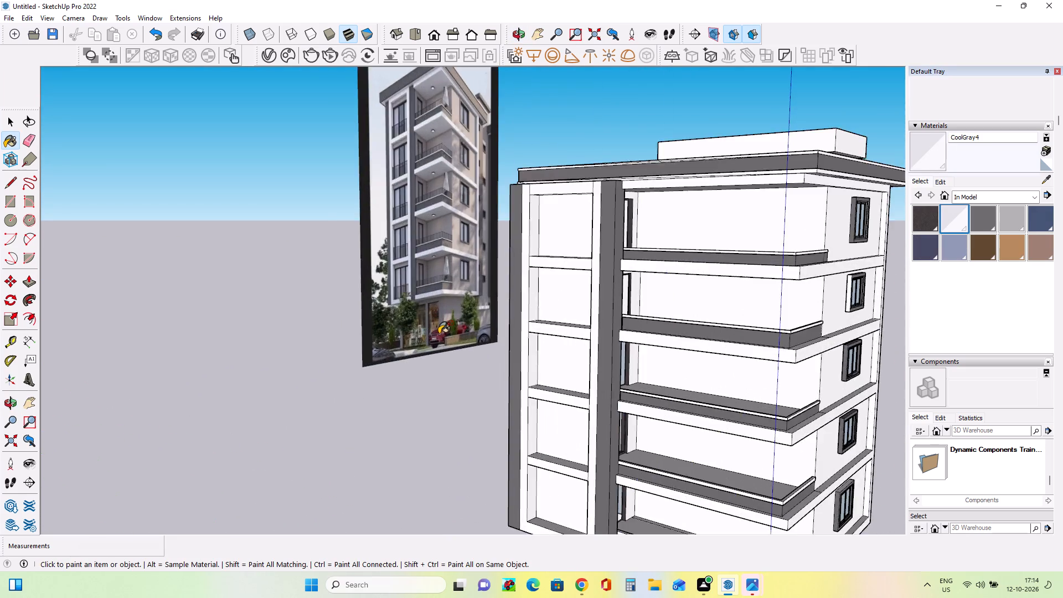
scroll(440, 333, up, 1)
scroll(441, 333, down, 1)
scroll(441, 333, up, 11)
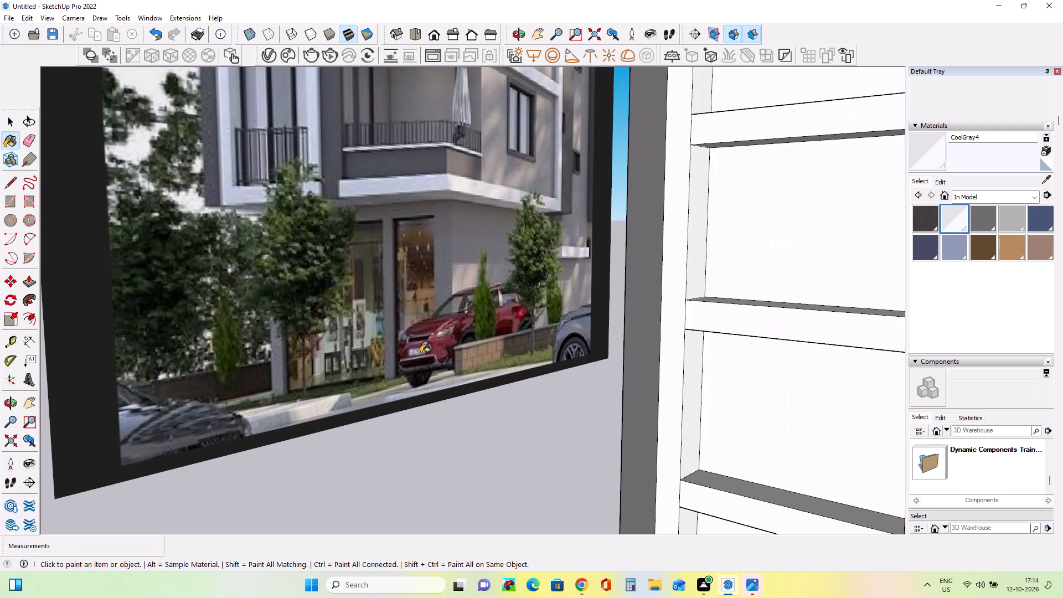
Examine the ground-floor shopfront, its glazing and the interior behind it in the reference photo.
scroll(381, 369, up, 6)
scroll(363, 374, down, 1)
scroll(363, 374, up, 2)
middle_drag(363, 374, 350, 376)
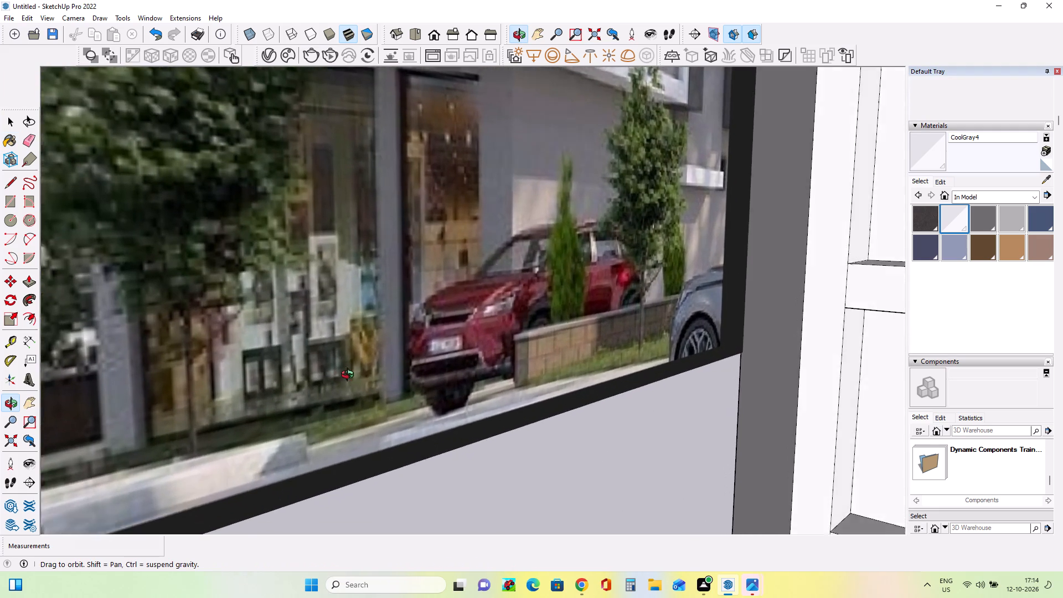
middle_drag(350, 376, 344, 368)
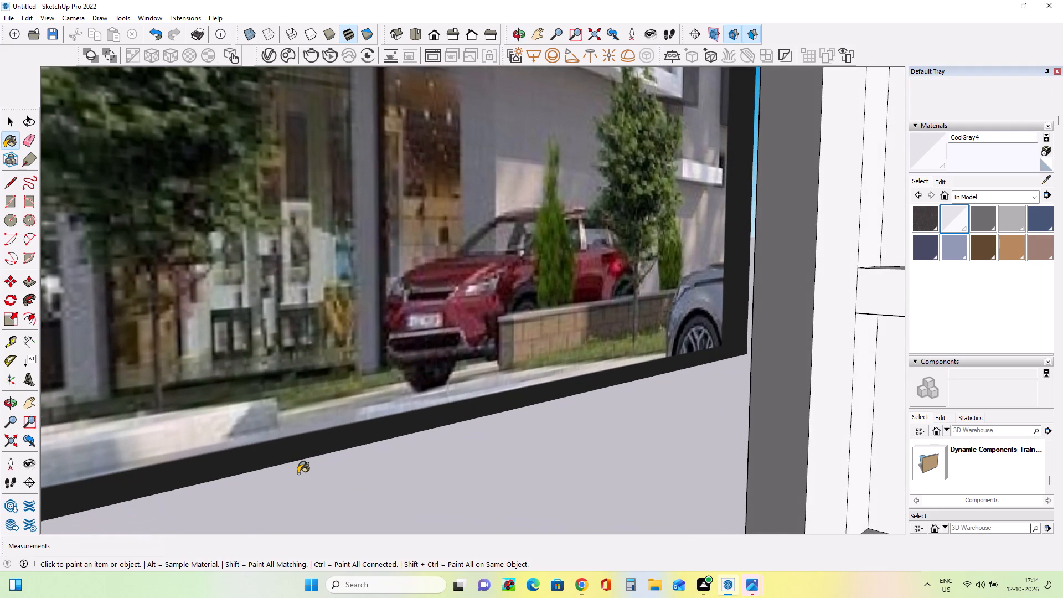
scroll(303, 321, down, 9)
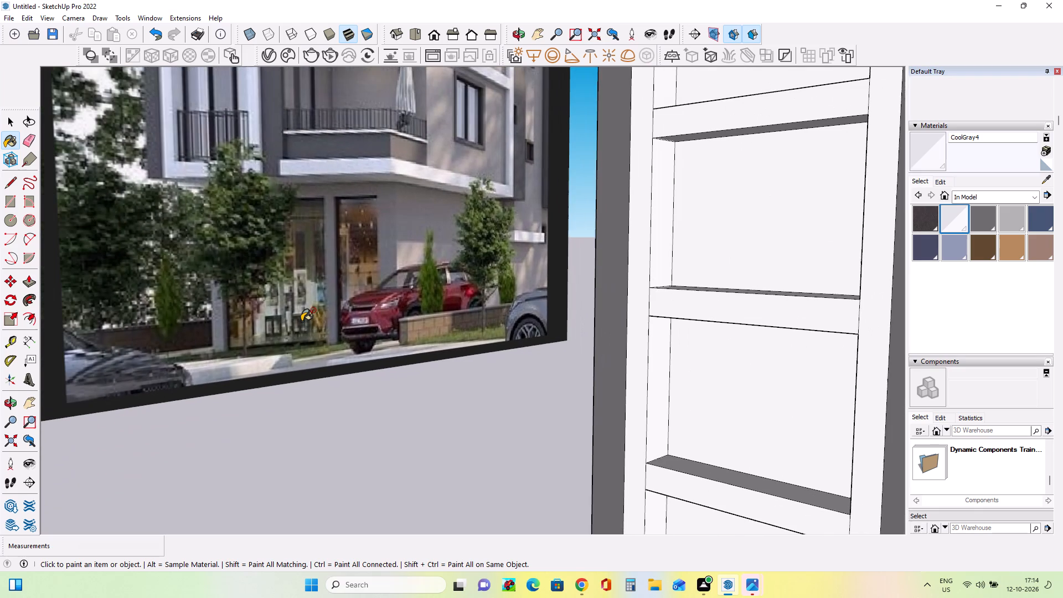
scroll(303, 321, down, 5)
scroll(344, 292, up, 9)
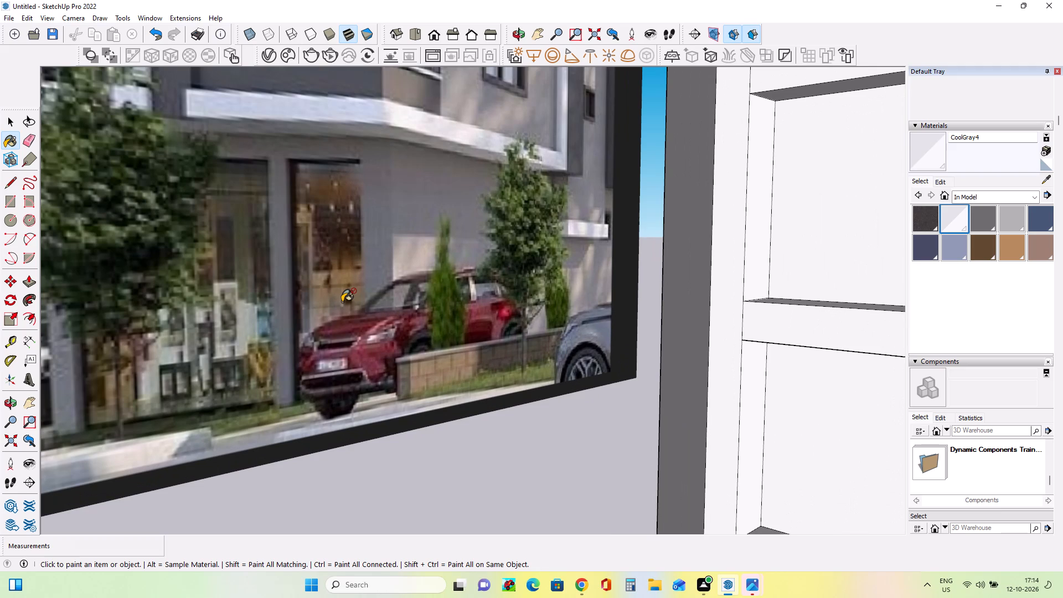
scroll(306, 300, down, 2)
middle_drag(280, 343, 249, 336)
scroll(195, 318, up, 6)
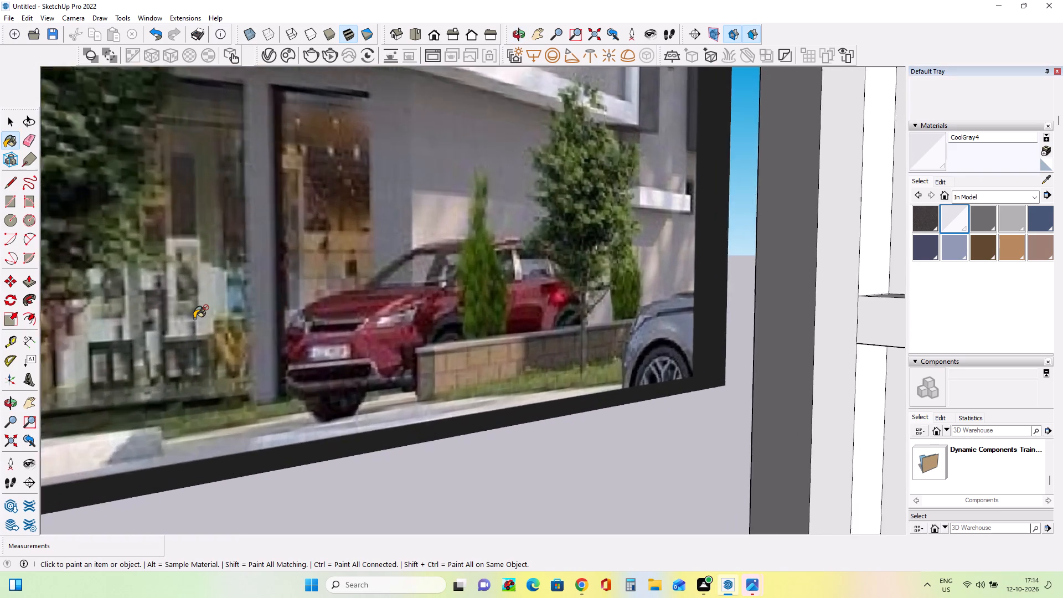
scroll(195, 318, up, 2)
scroll(195, 318, down, 10)
scroll(195, 318, up, 1)
scroll(195, 318, down, 14)
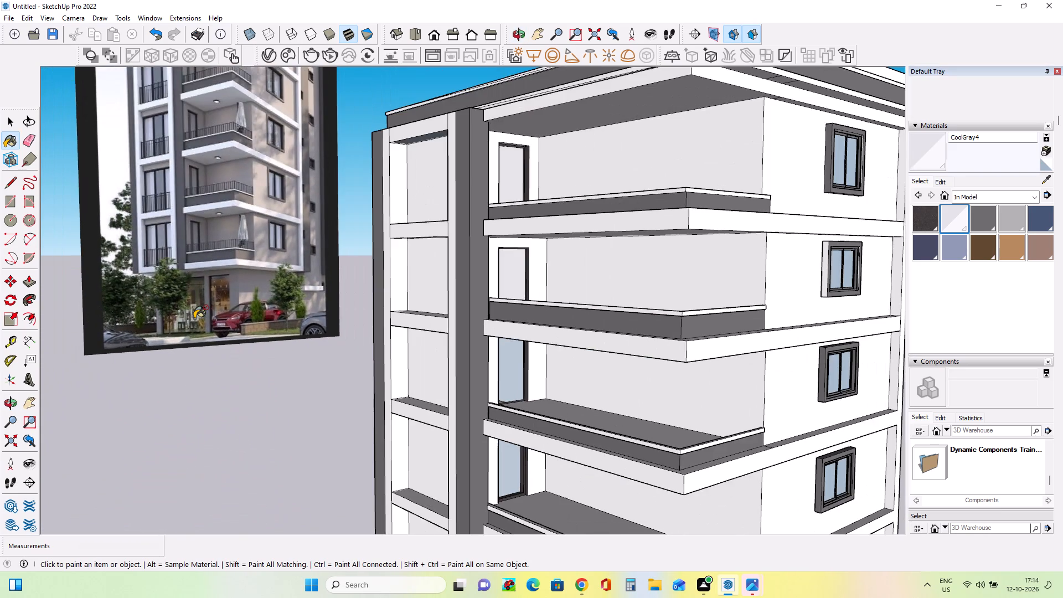
scroll(195, 318, down, 8)
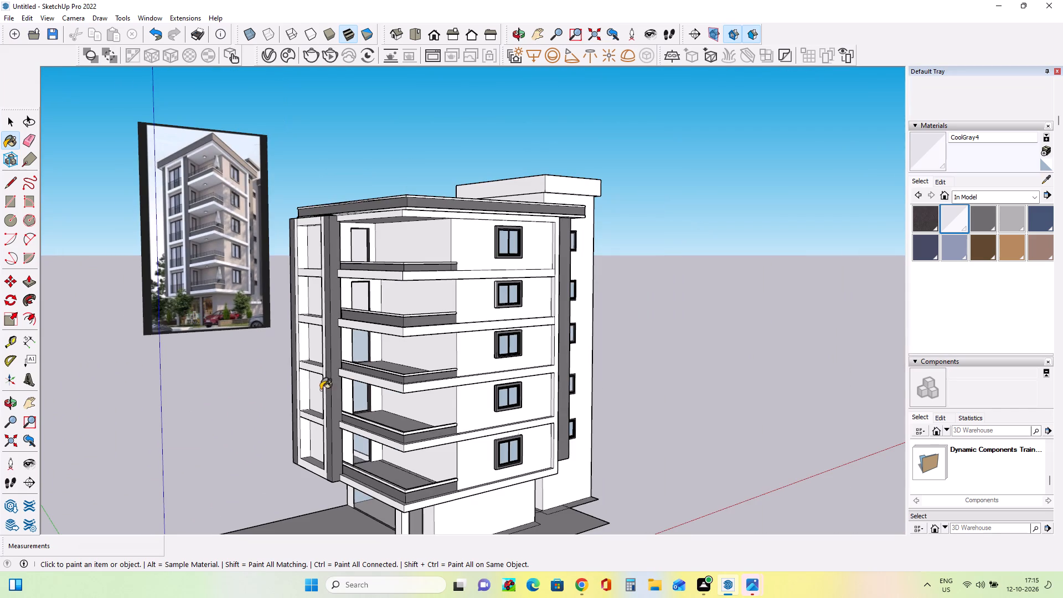
scroll(174, 286, up, 10)
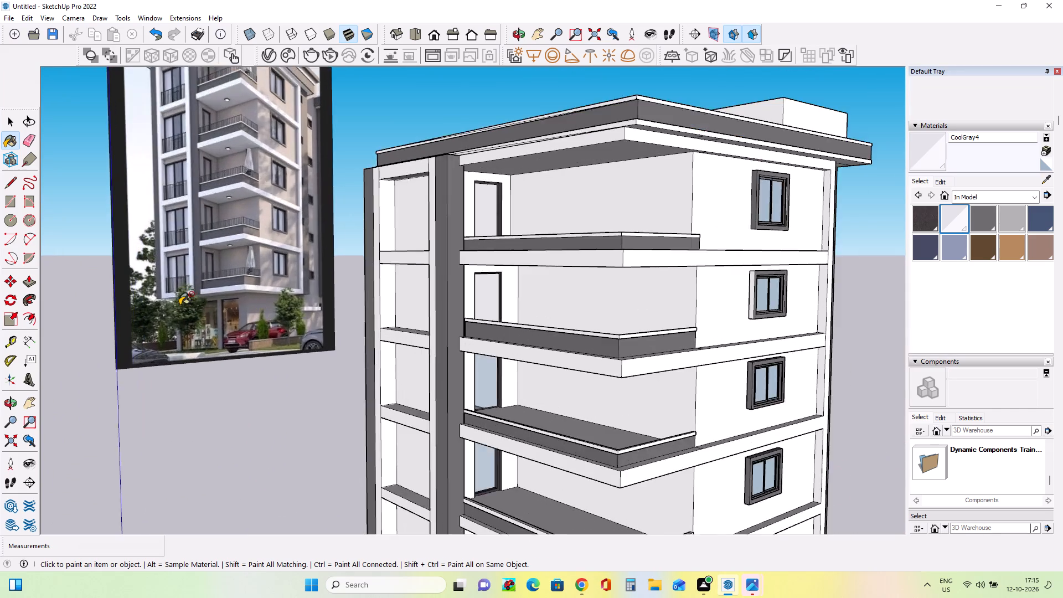
scroll(181, 305, up, 11)
middle_drag(182, 305, 188, 310)
scroll(188, 310, down, 3)
scroll(188, 310, down, 20)
scroll(188, 310, down, 4)
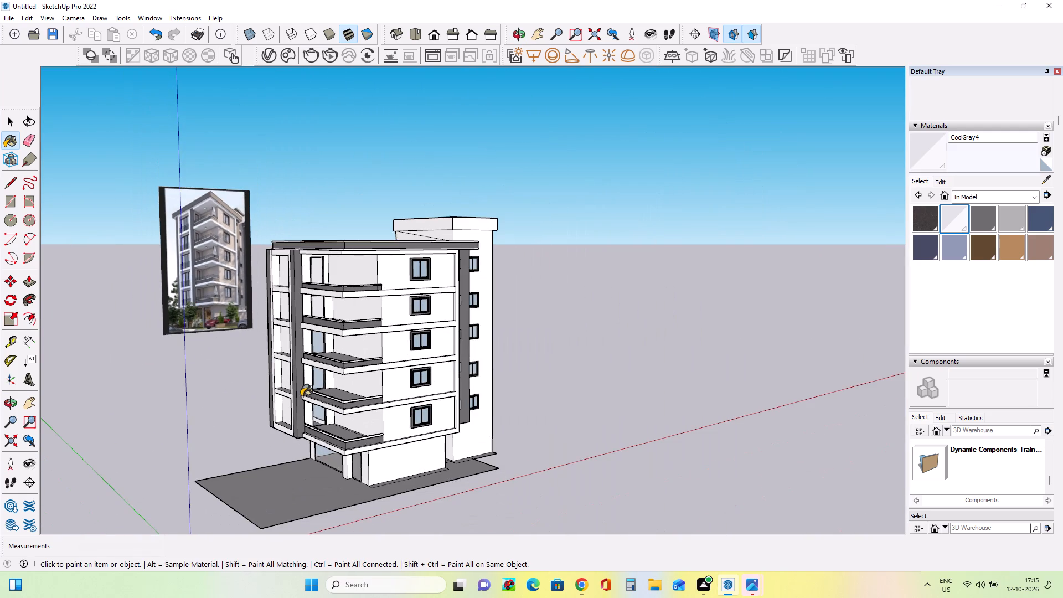
Delete the large glass pane of the ground-floor shopfront to open up the interior.
middle_drag(331, 408, 498, 360)
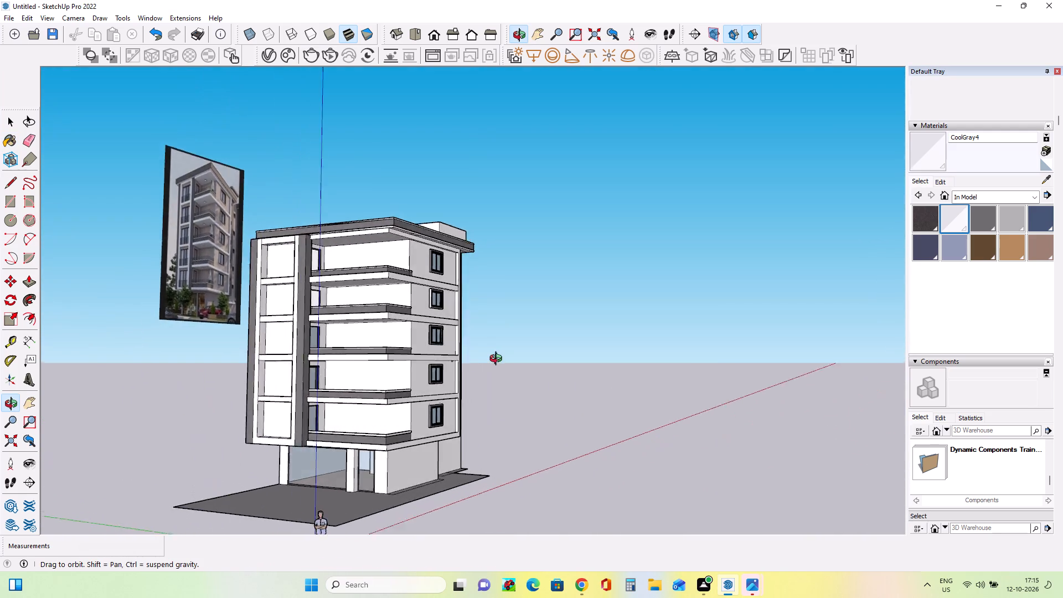
middle_drag(498, 360, 503, 360)
middle_drag(276, 431, 342, 418)
scroll(298, 421, up, 4)
middle_drag(286, 425, 296, 435)
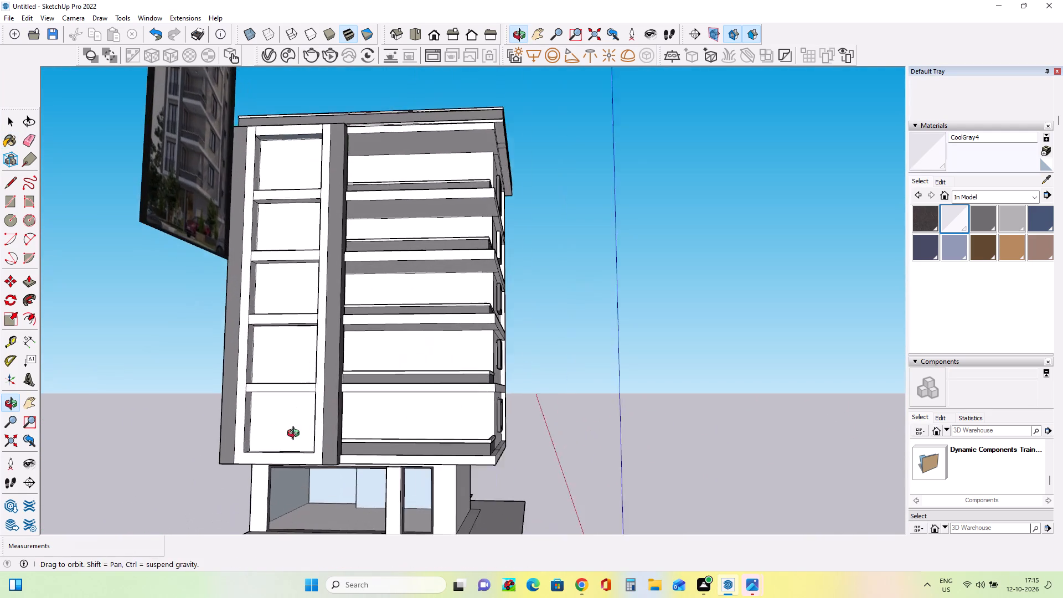
middle_drag(296, 435, 308, 442)
scroll(292, 436, up, 2)
middle_drag(330, 465, 347, 404)
scroll(409, 420, down, 4)
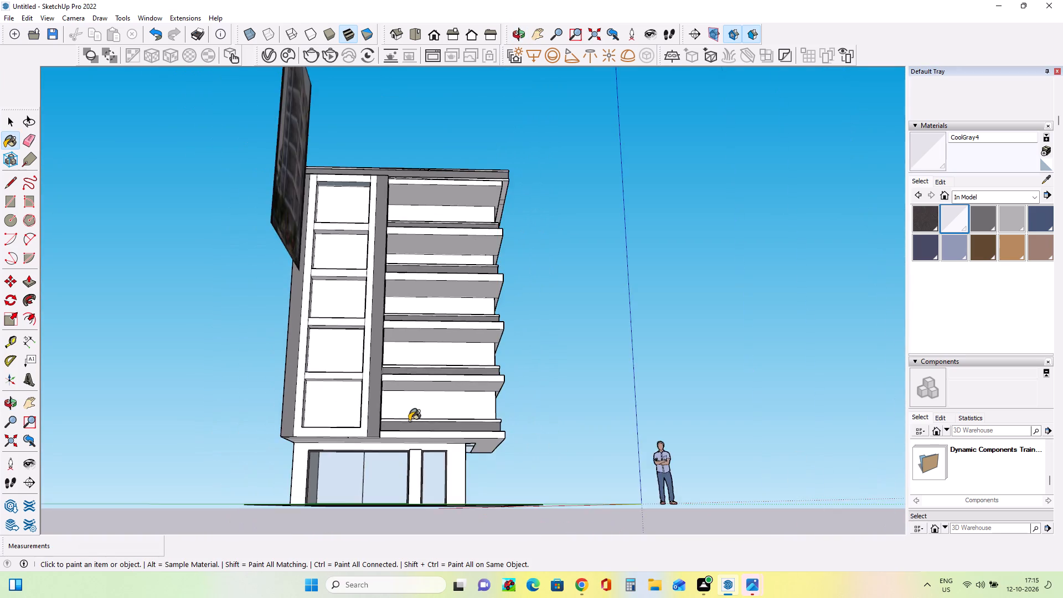
scroll(409, 421, down, 5)
scroll(375, 477, up, 10)
middle_drag(401, 465, 408, 490)
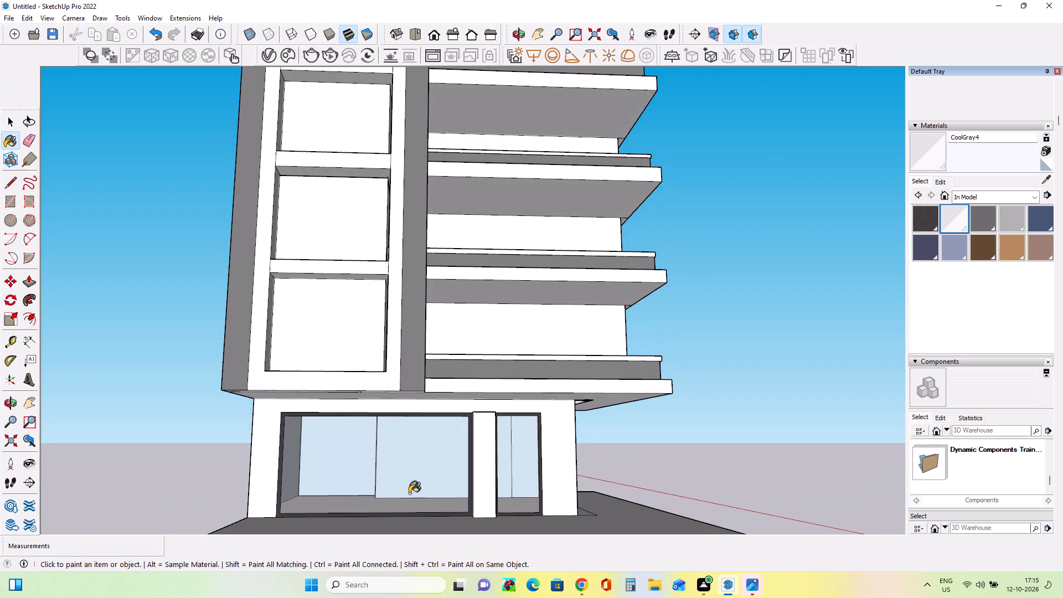
click(7, 126)
click(394, 476)
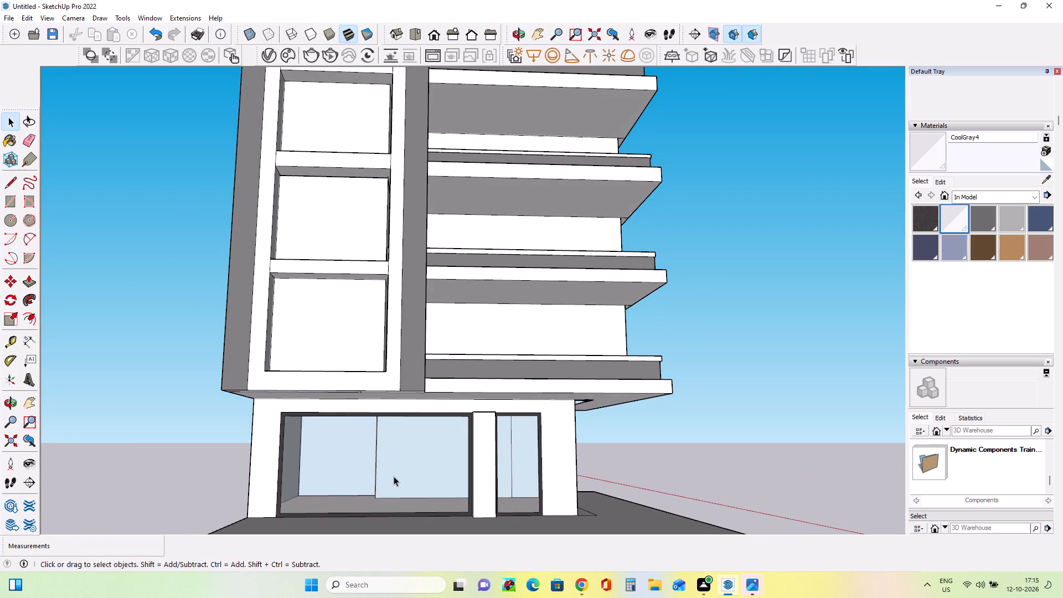
key(Delete)
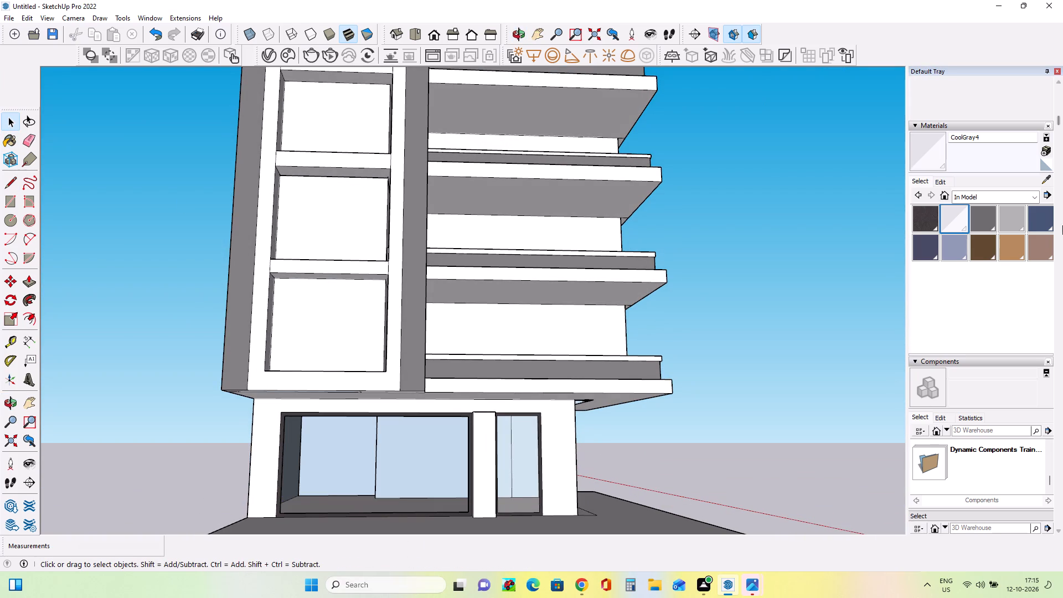
Paint the interior walls behind the shopfront and door with the 0009_Linen colour from the Colors-Named collection.
click(1014, 195)
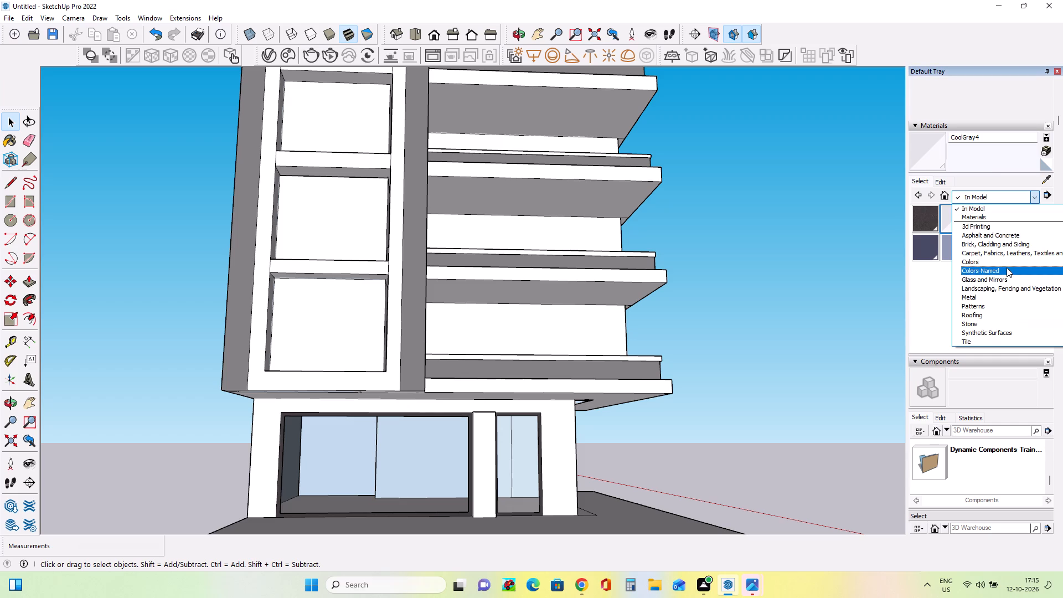
click(1007, 268)
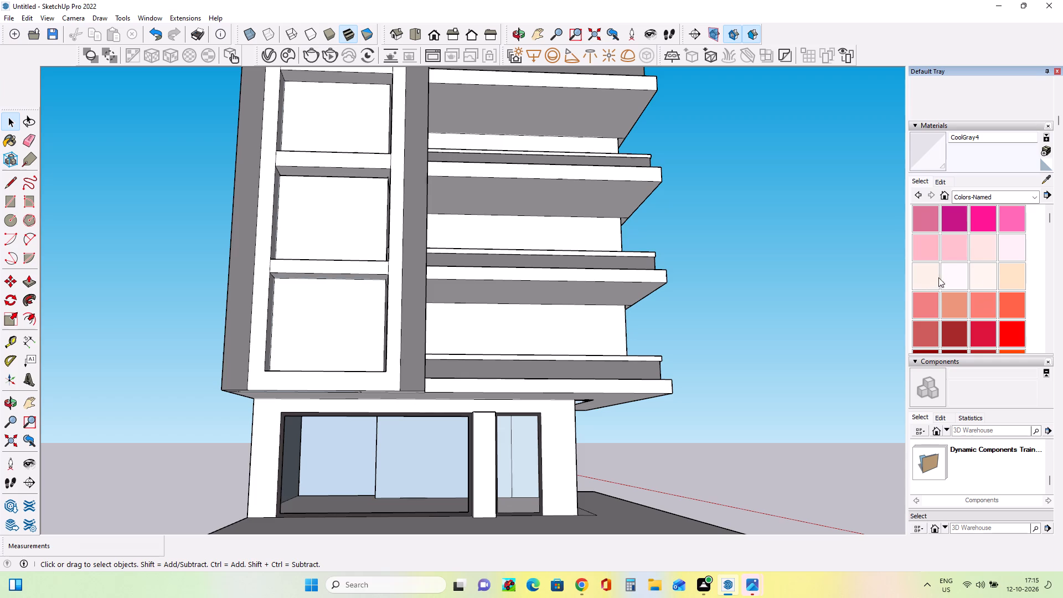
click(924, 280)
click(421, 448)
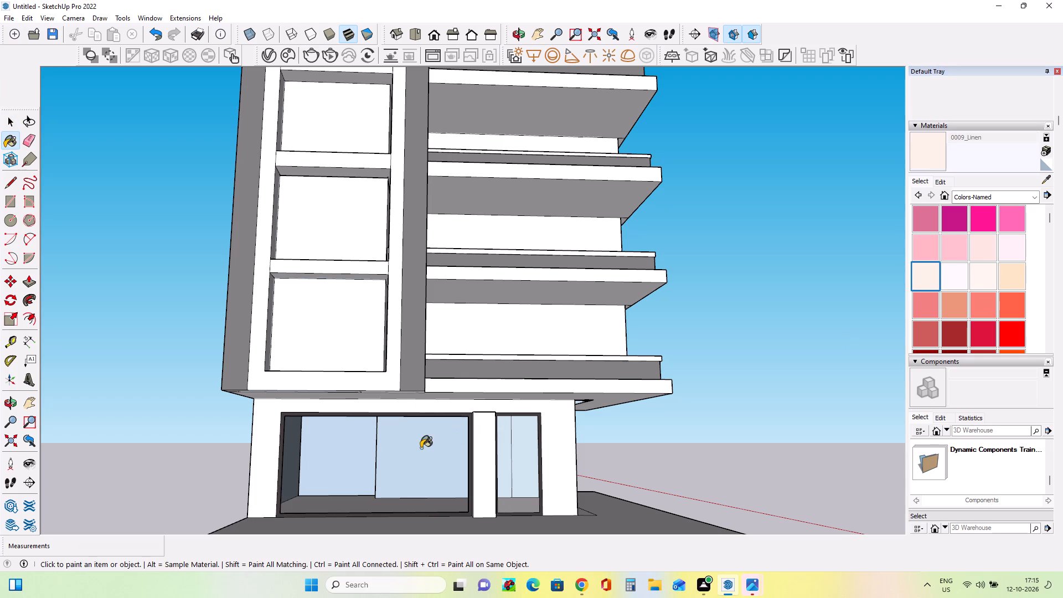
click(350, 457)
click(419, 453)
middle_drag(473, 467, 483, 471)
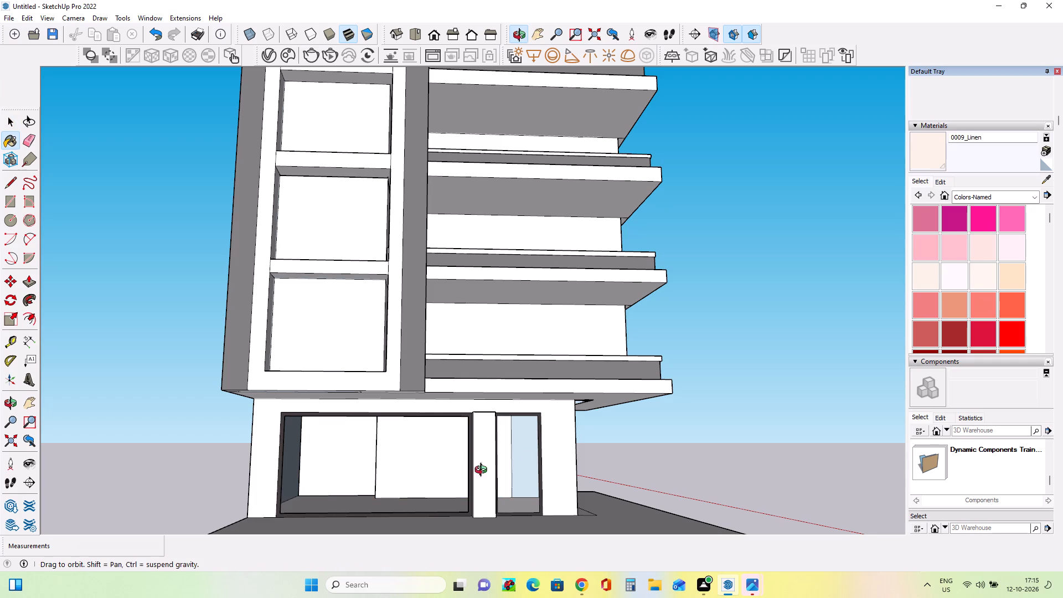
middle_drag(483, 471, 634, 487)
click(474, 463)
click(456, 464)
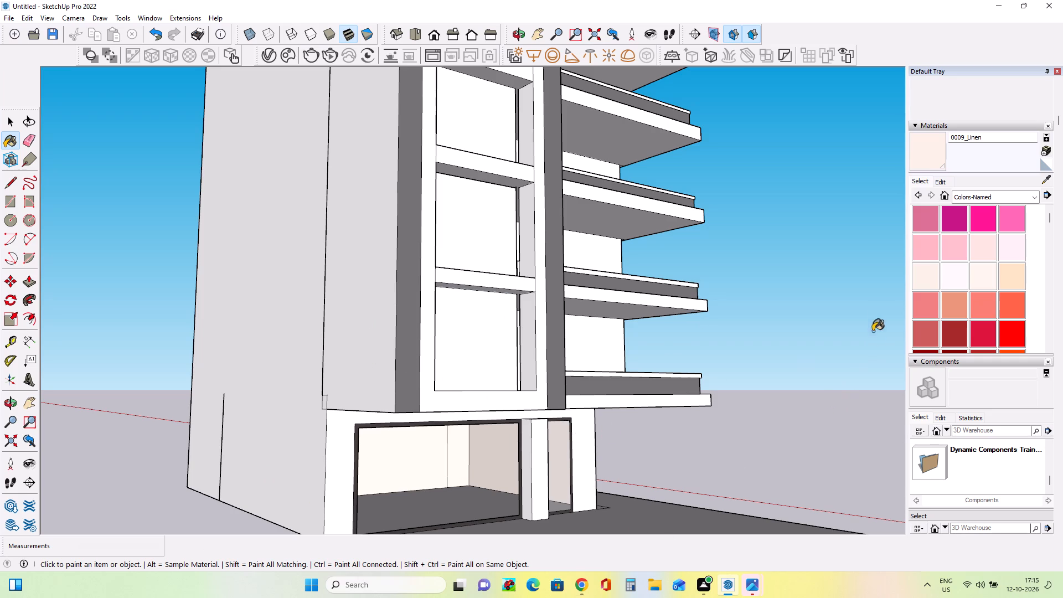
middle_drag(751, 462, 551, 441)
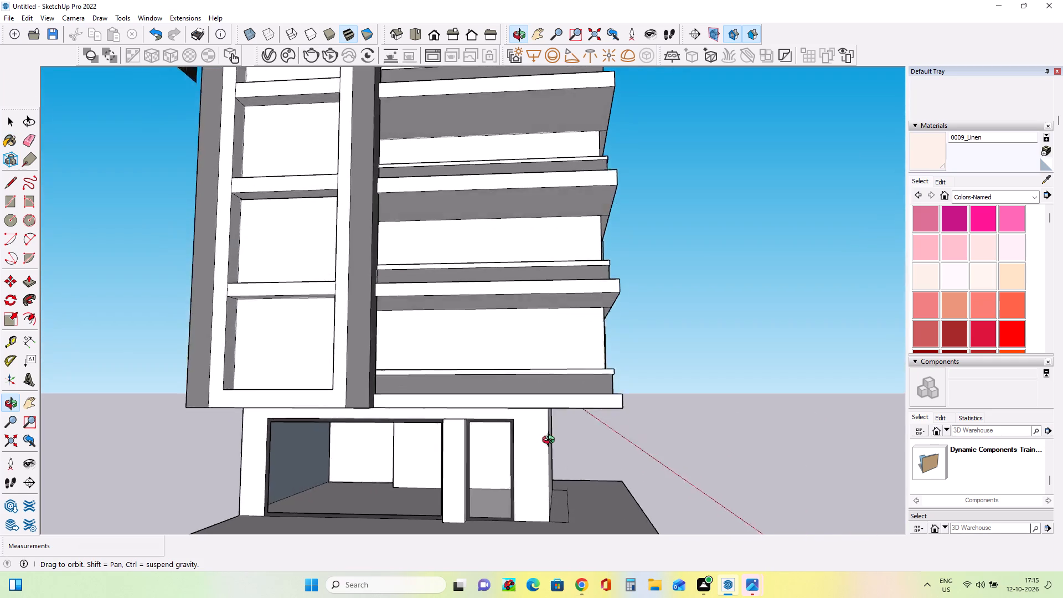
middle_drag(551, 441, 555, 438)
click(294, 458)
Rebuild the shopfront pane by drawing a vertical line about 7' 5 7/8" across the framed opening and erasing that line.
middle_drag(667, 428, 621, 479)
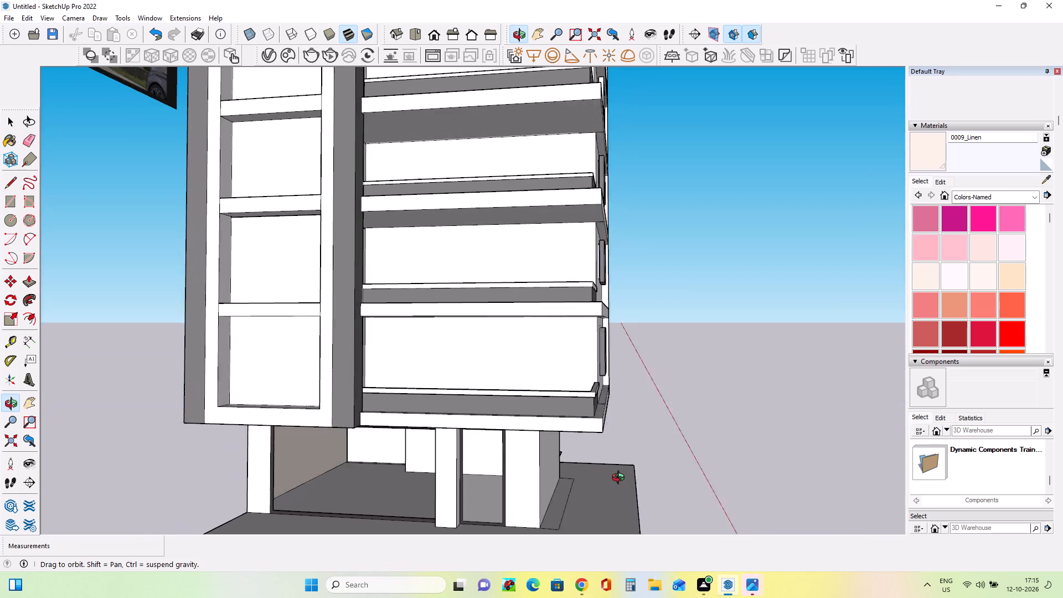
middle_drag(621, 479, 594, 470)
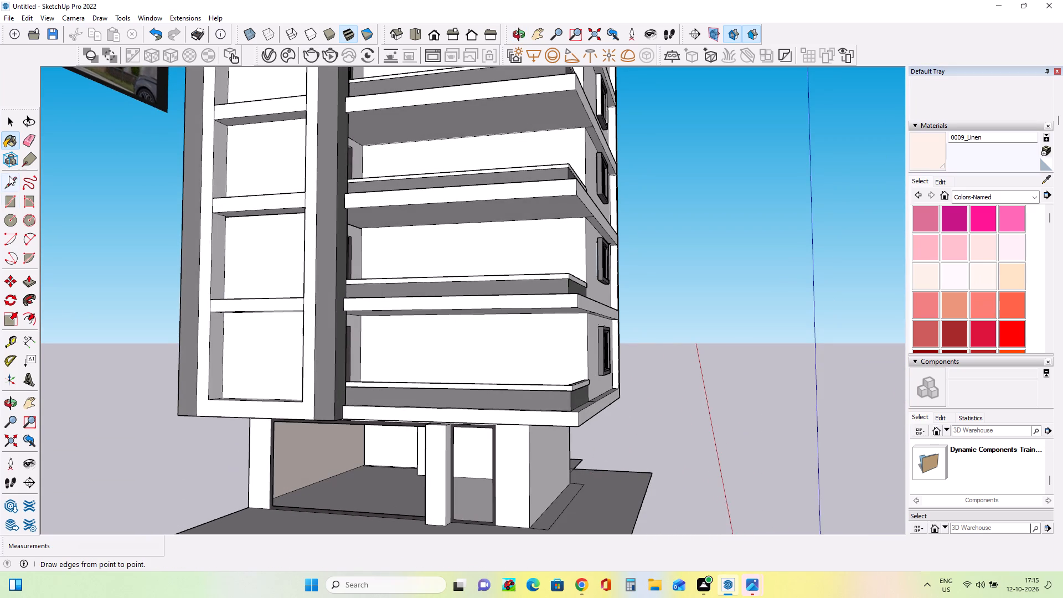
click(12, 180)
middle_drag(420, 450, 436, 416)
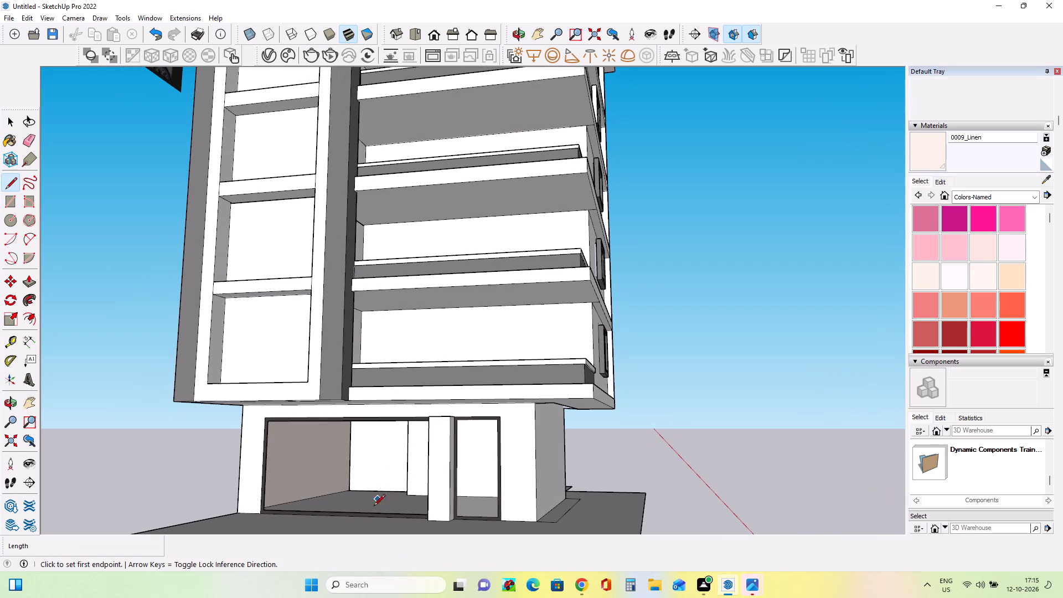
click(372, 516)
click(369, 421)
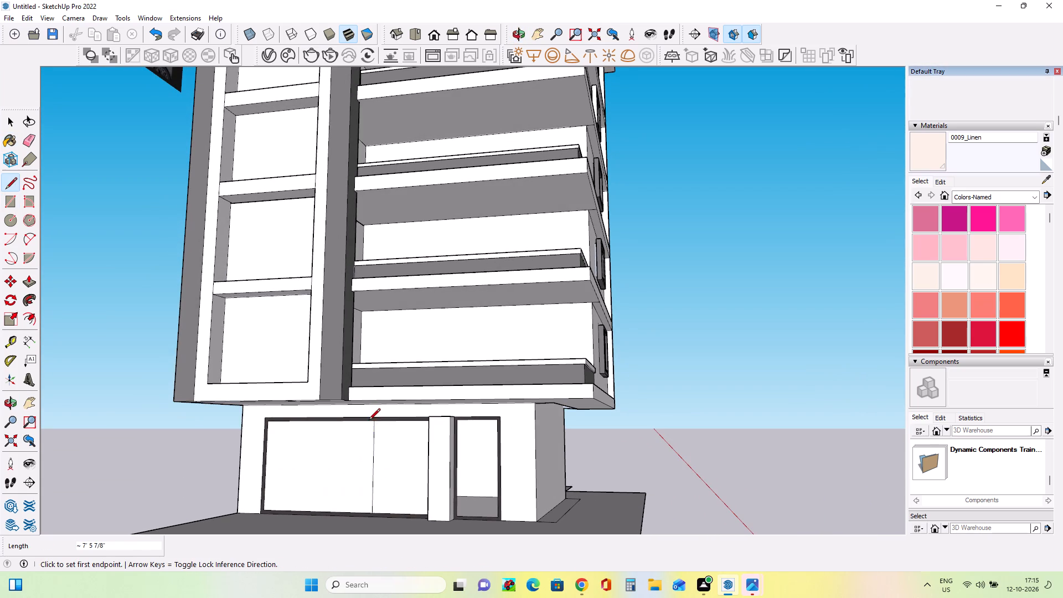
click(23, 140)
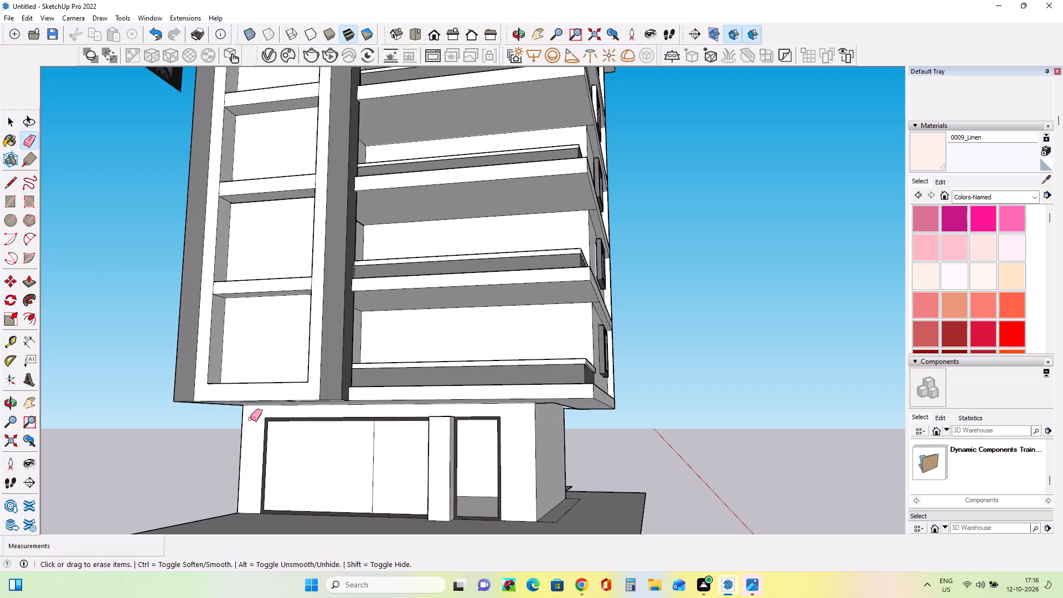
click(374, 465)
middle_click(406, 470)
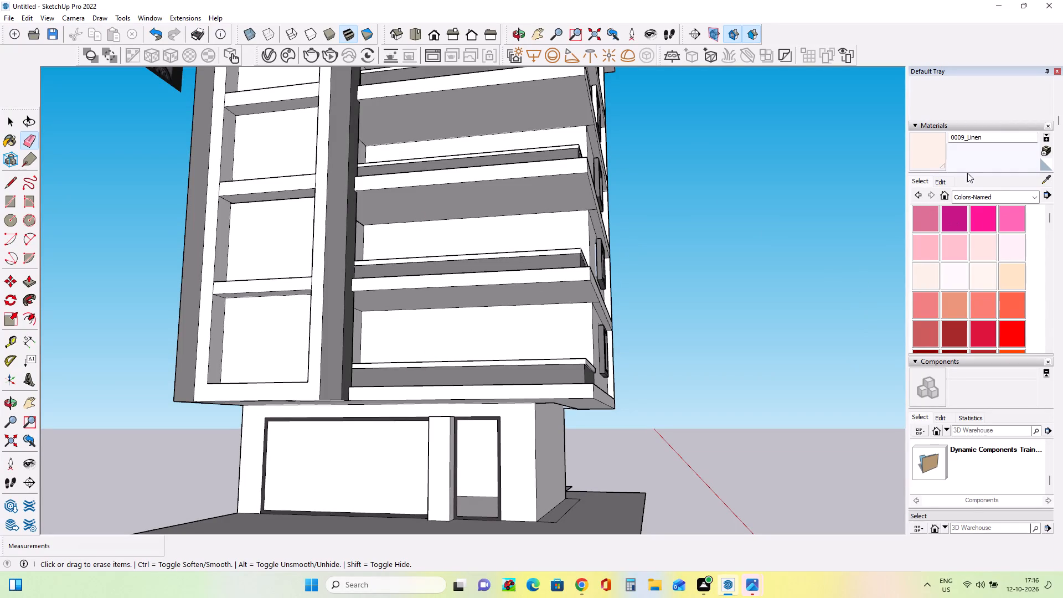
Paint the rebuilt shopfront pane with the translucent CoolGray4 material already used in the model.
click(984, 194)
scroll(983, 215, up, 9)
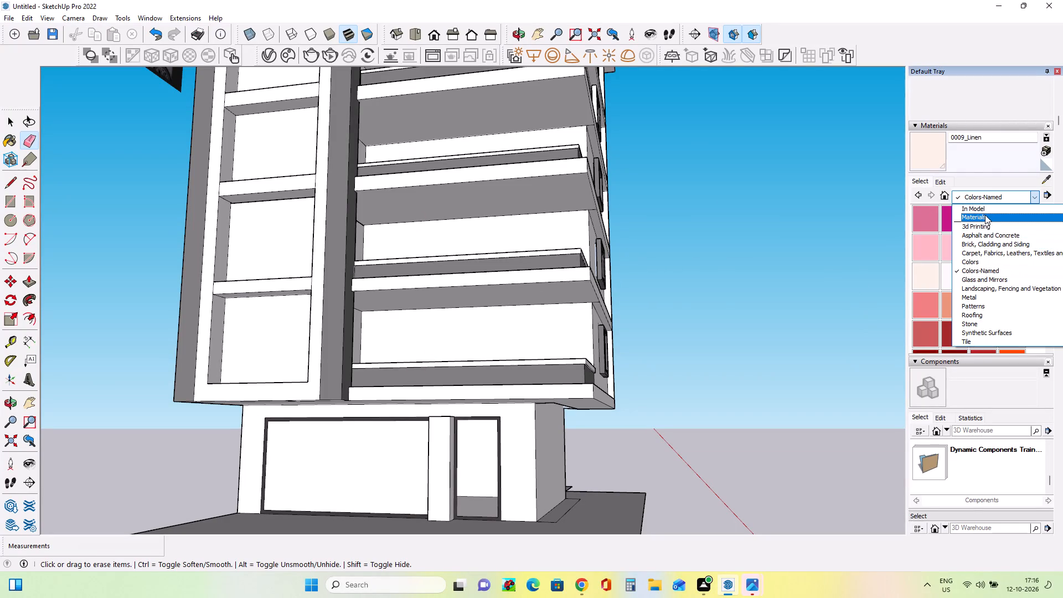
click(987, 207)
click(984, 214)
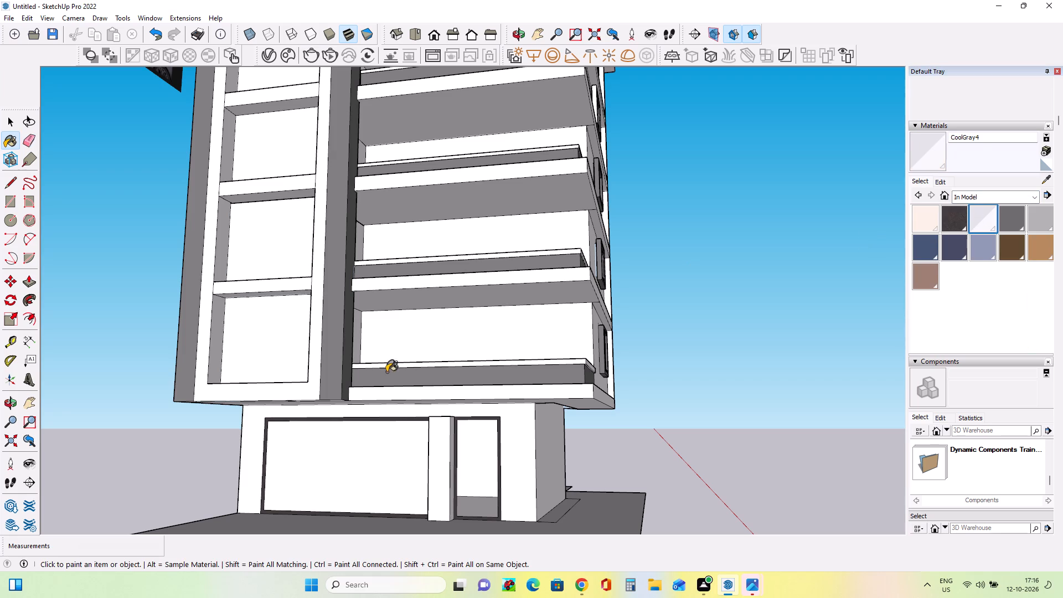
click(373, 469)
click(378, 458)
middle_drag(394, 445, 436, 462)
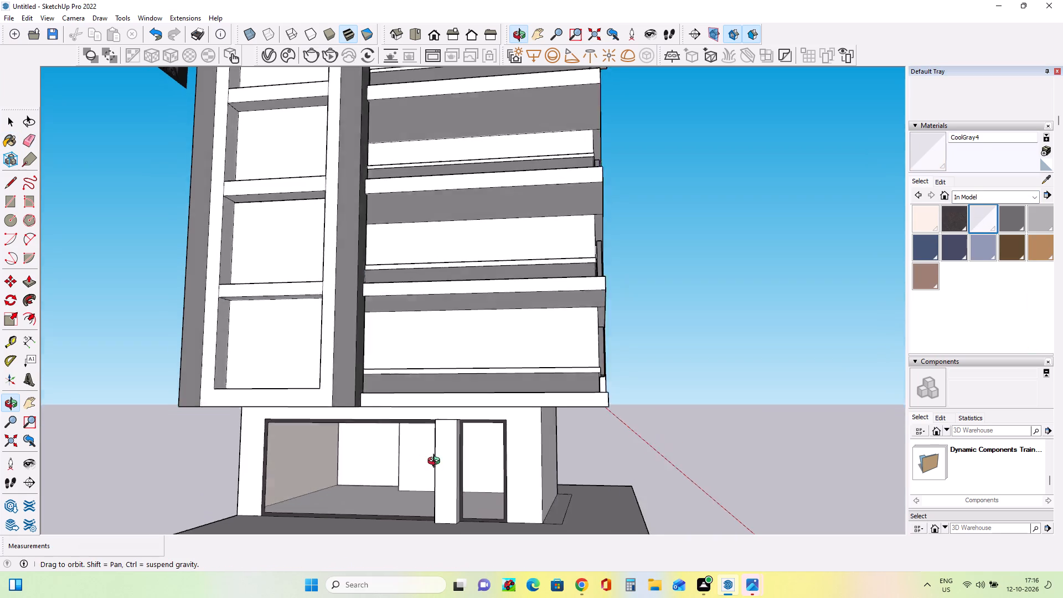
middle_drag(436, 462, 376, 481)
scroll(481, 389, down, 8)
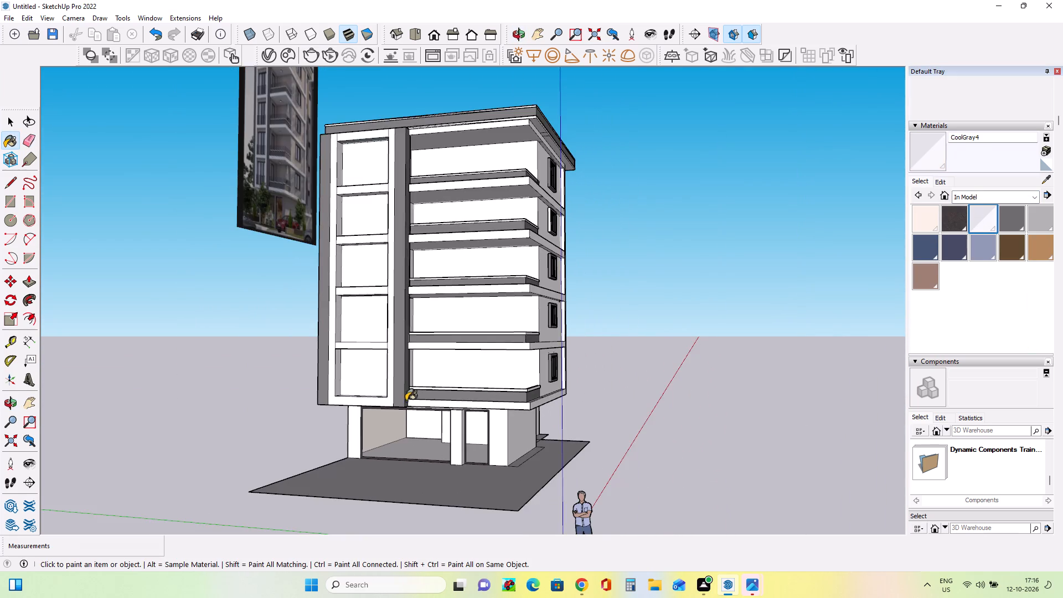
Push/Pull the recessed panel in the lowest bay of the framed facade strip outward by about 1' 2 9/16".
middle_drag(403, 400, 487, 411)
scroll(350, 391, up, 8)
middle_drag(406, 403, 359, 447)
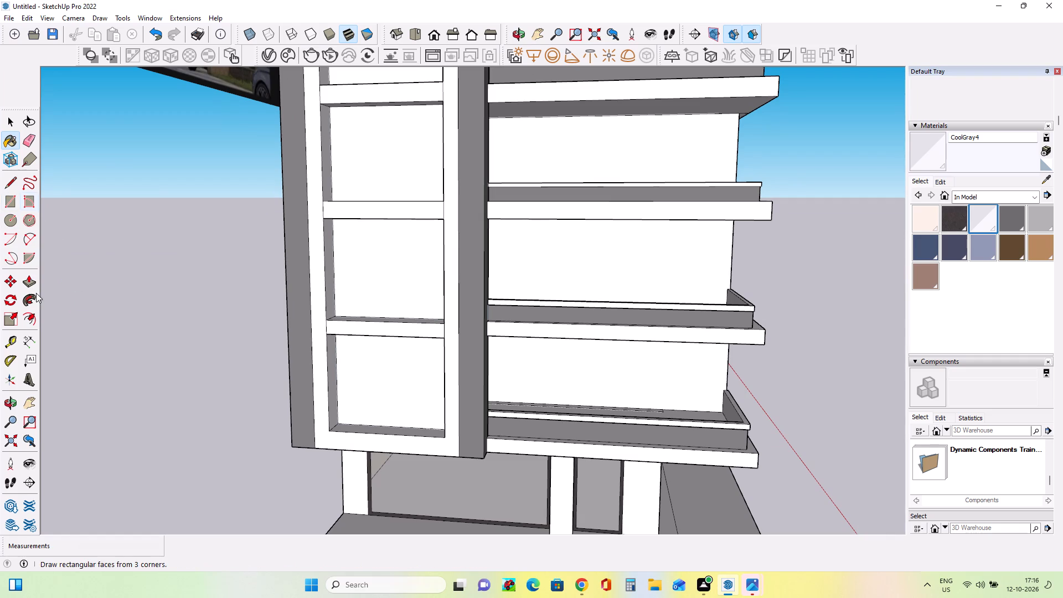
click(32, 276)
click(393, 362)
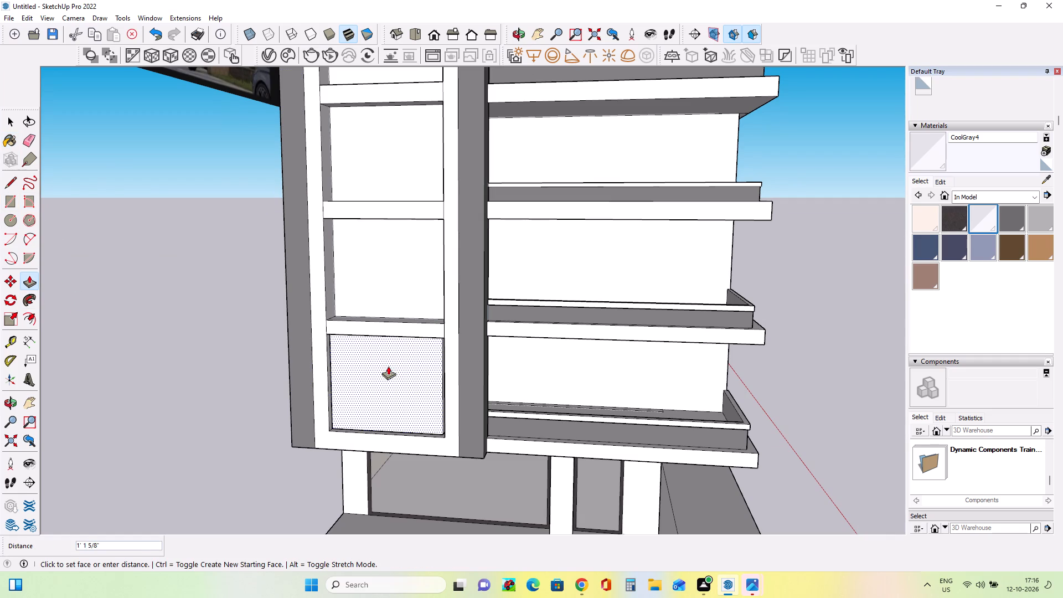
click(388, 366)
Offset the edges of the panel in the lowest bay of the facade strip inward by about 2 3/4".
middle_drag(421, 385, 479, 375)
scroll(460, 399, up, 2)
middle_drag(470, 404, 439, 415)
middle_drag(453, 402, 453, 386)
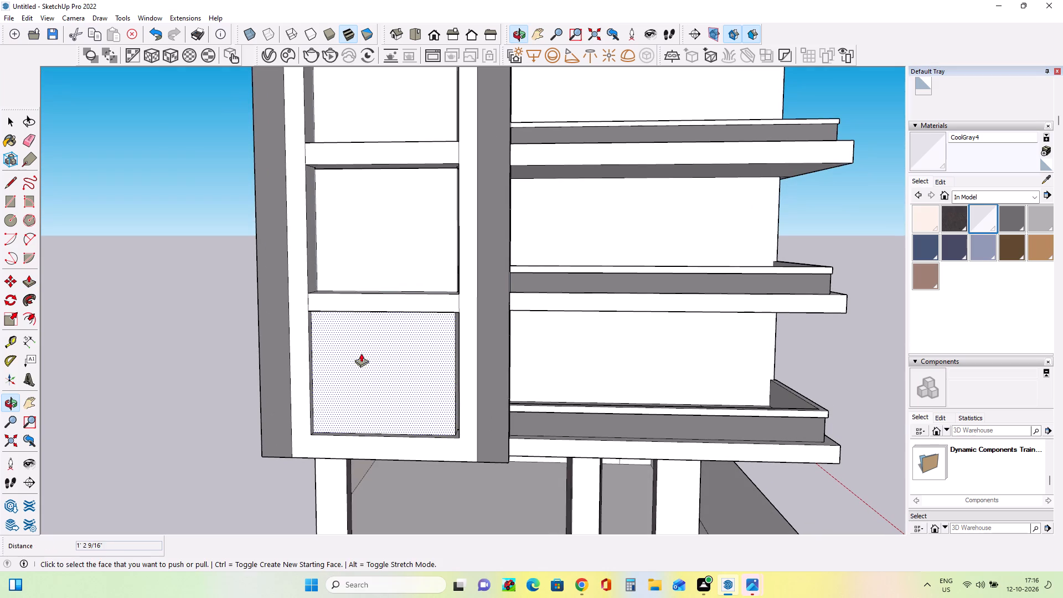
middle_drag(362, 355, 355, 359)
click(33, 312)
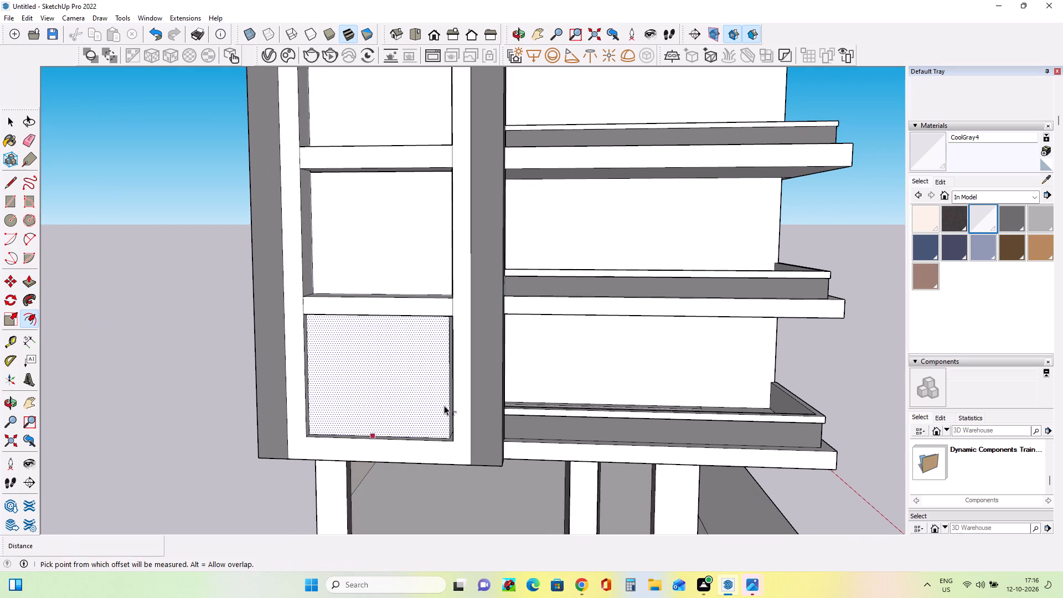
click(395, 382)
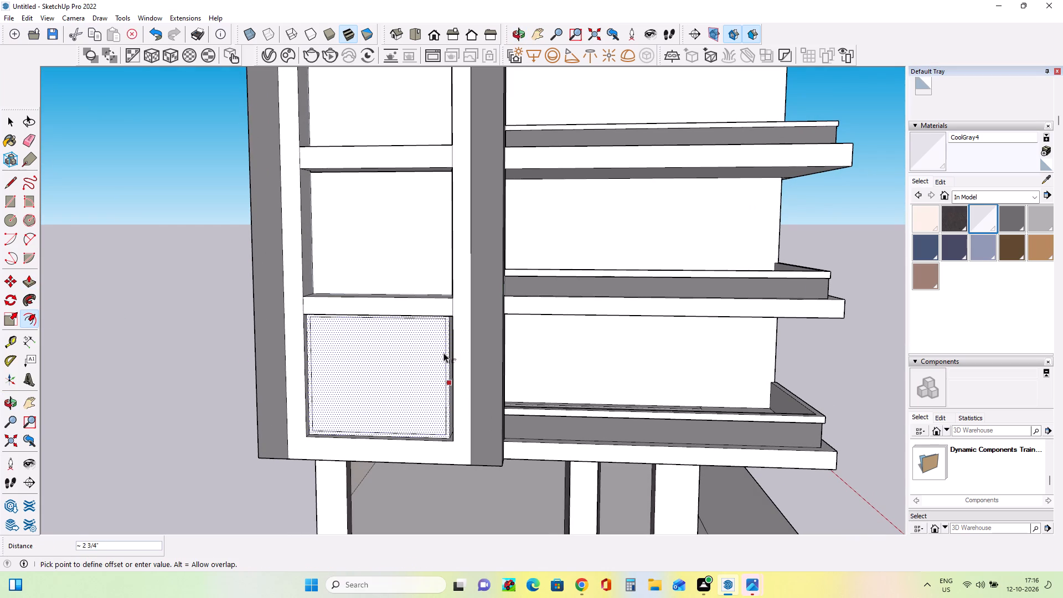
click(446, 353)
middle_drag(427, 415, 459, 407)
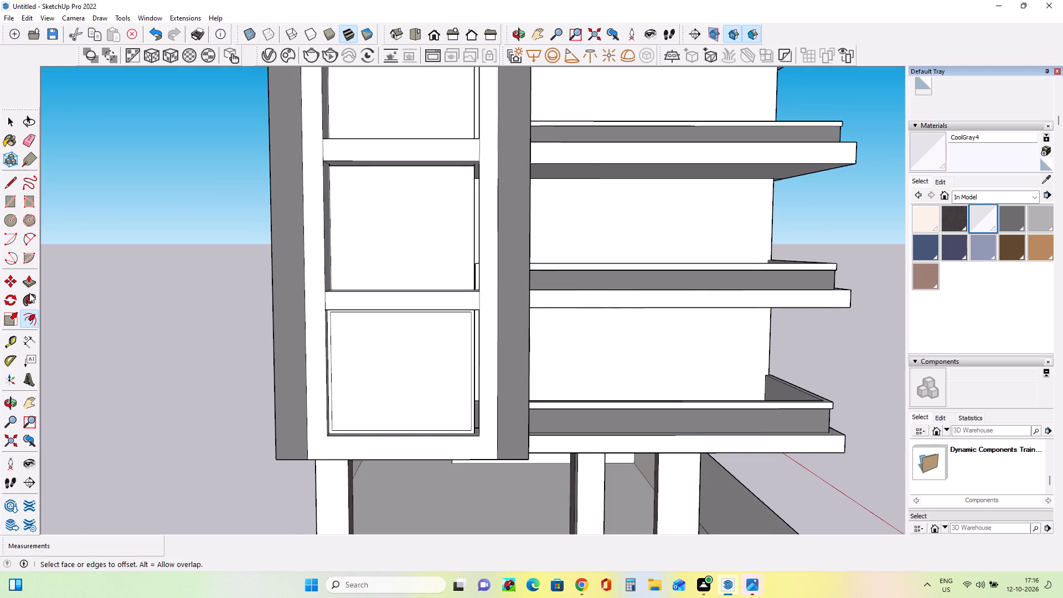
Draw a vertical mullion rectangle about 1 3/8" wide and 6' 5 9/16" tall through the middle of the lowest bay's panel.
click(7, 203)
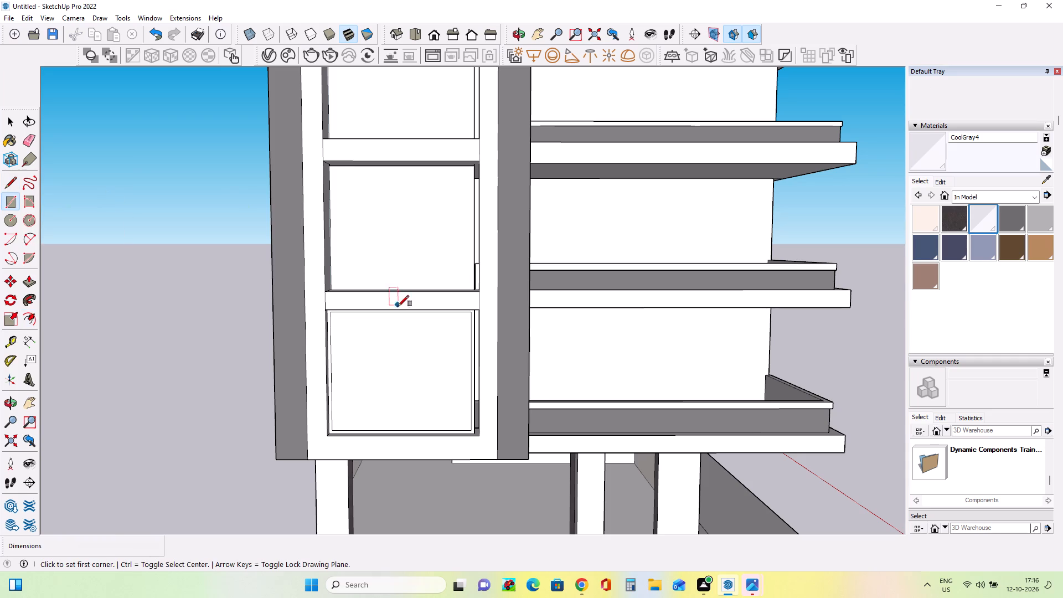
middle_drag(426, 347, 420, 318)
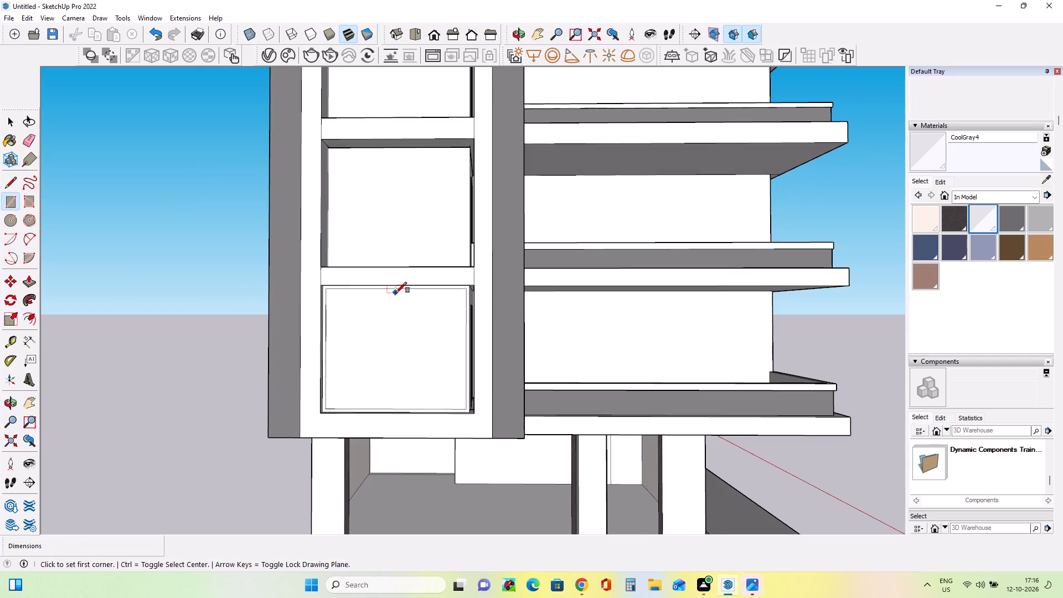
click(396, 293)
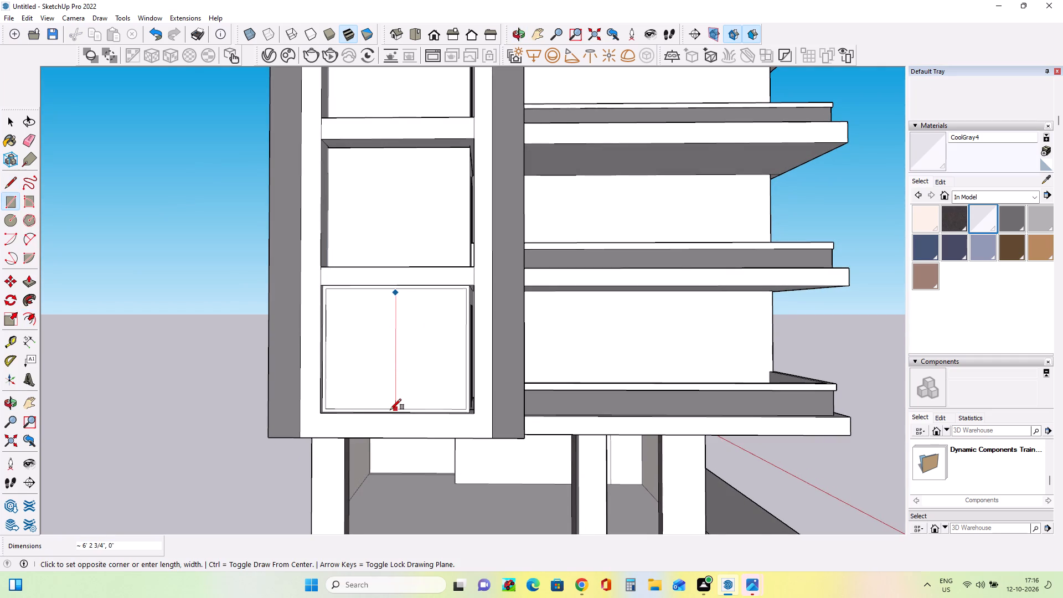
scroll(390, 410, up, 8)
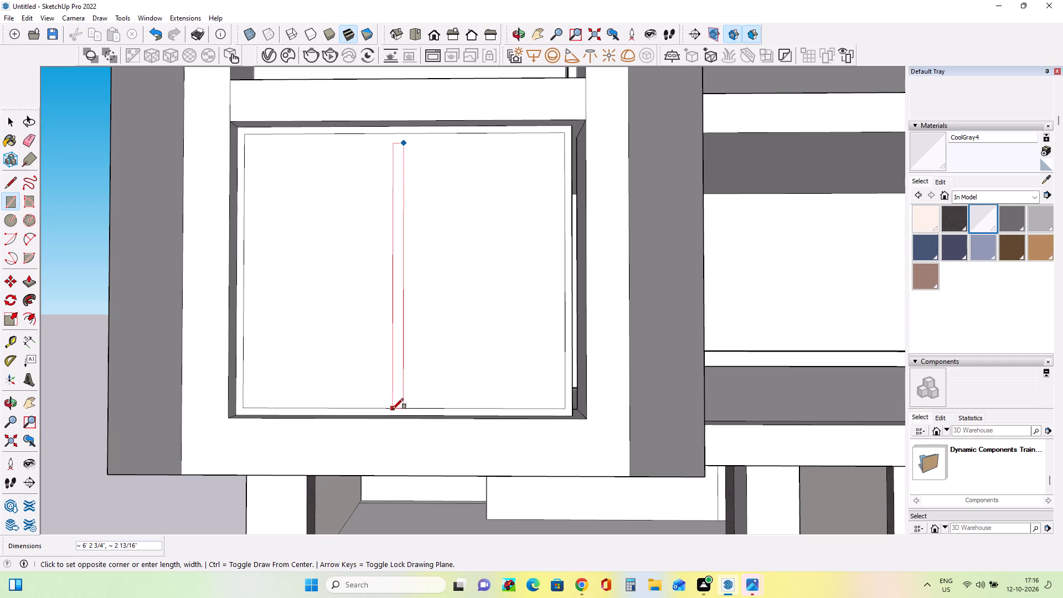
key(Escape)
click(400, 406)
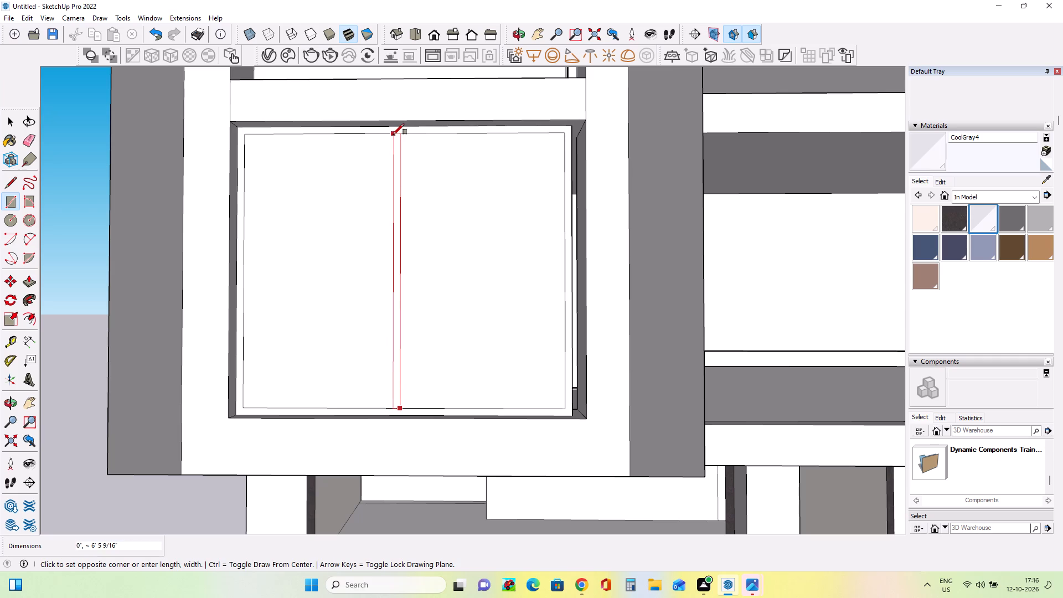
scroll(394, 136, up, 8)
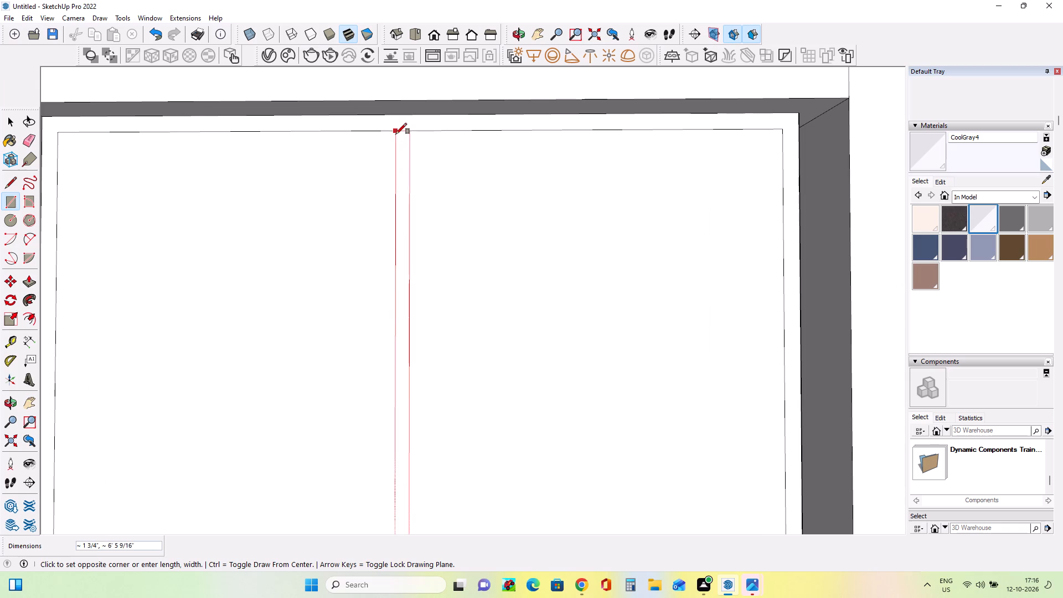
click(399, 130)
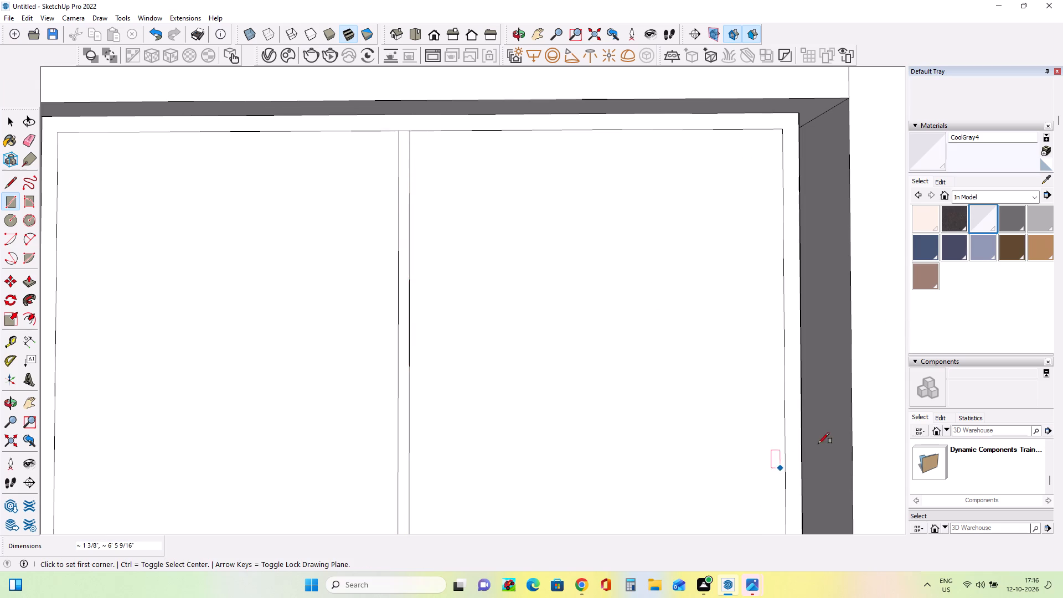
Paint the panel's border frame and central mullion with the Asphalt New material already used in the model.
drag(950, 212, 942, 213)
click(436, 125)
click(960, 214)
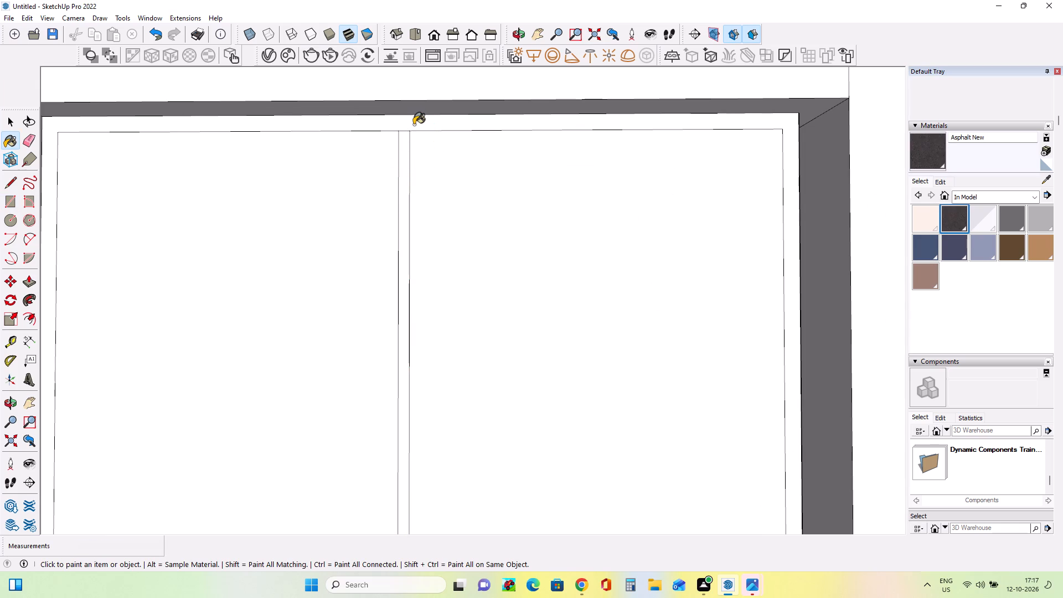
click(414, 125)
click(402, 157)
Examine the reference photo beside the building for how the windows in the framed facade strip are divided.
scroll(421, 171, down, 9)
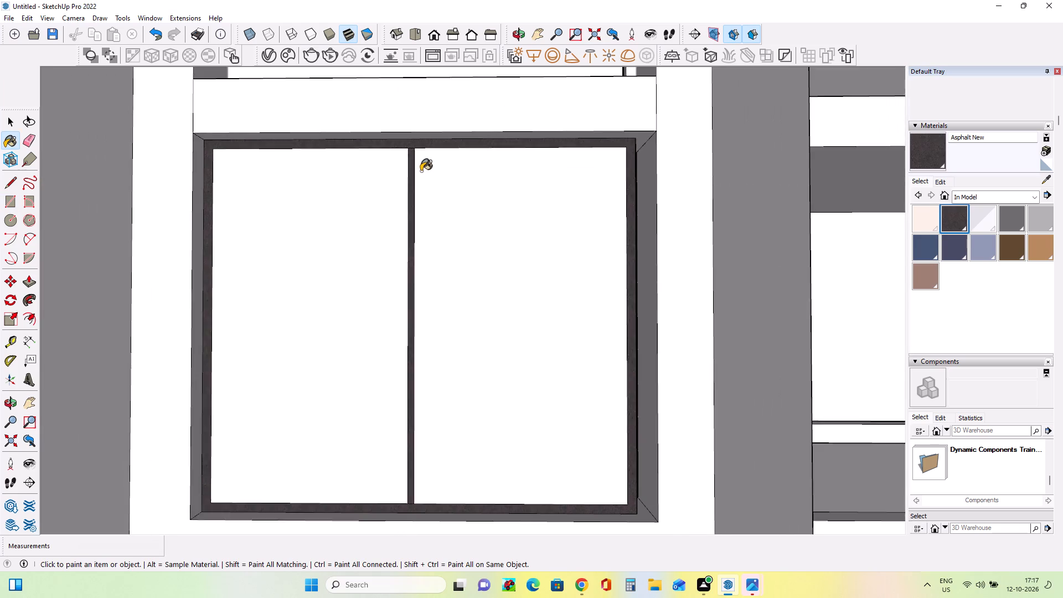
scroll(421, 171, down, 20)
middle_drag(517, 220, 376, 271)
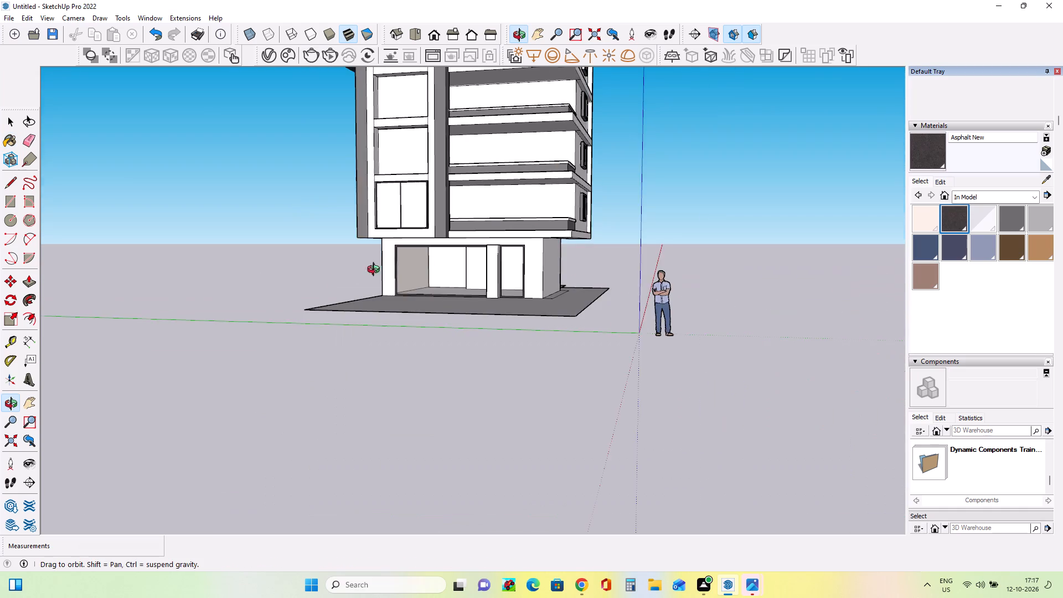
middle_drag(376, 271, 214, 322)
scroll(285, 86, down, 4)
scroll(299, 163, down, 7)
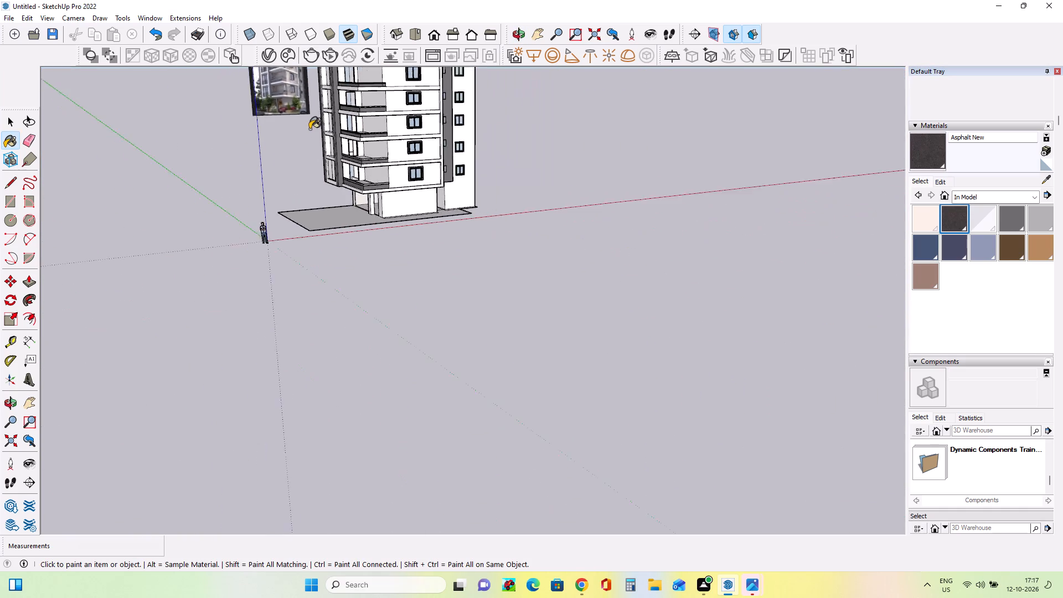
scroll(309, 129, down, 6)
scroll(276, 90, up, 11)
scroll(276, 90, down, 1)
scroll(276, 90, up, 1)
scroll(276, 90, down, 1)
scroll(276, 90, up, 12)
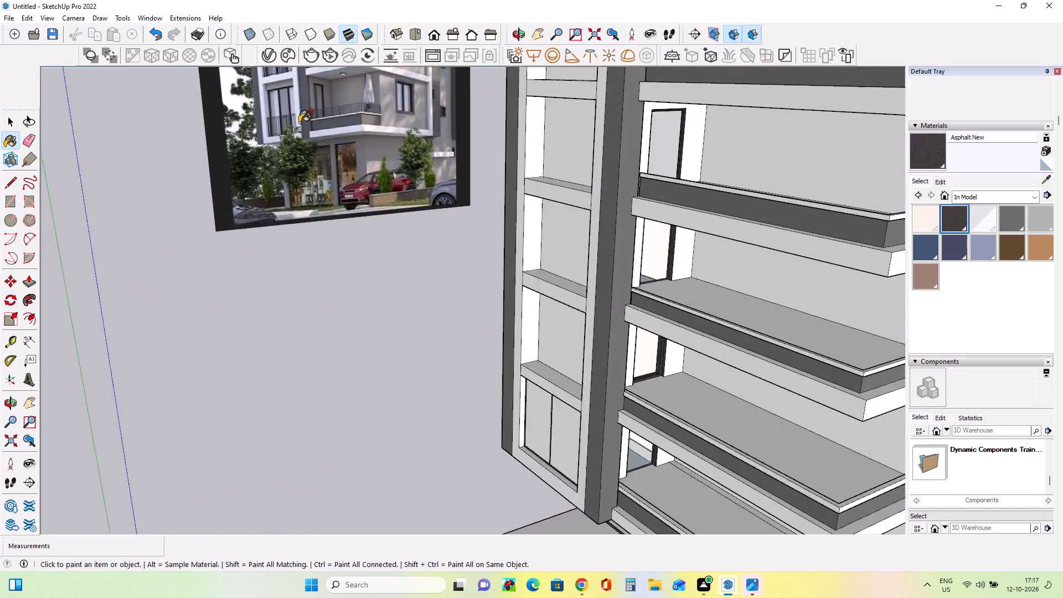
scroll(301, 122, up, 5)
scroll(301, 122, down, 20)
scroll(301, 122, down, 1)
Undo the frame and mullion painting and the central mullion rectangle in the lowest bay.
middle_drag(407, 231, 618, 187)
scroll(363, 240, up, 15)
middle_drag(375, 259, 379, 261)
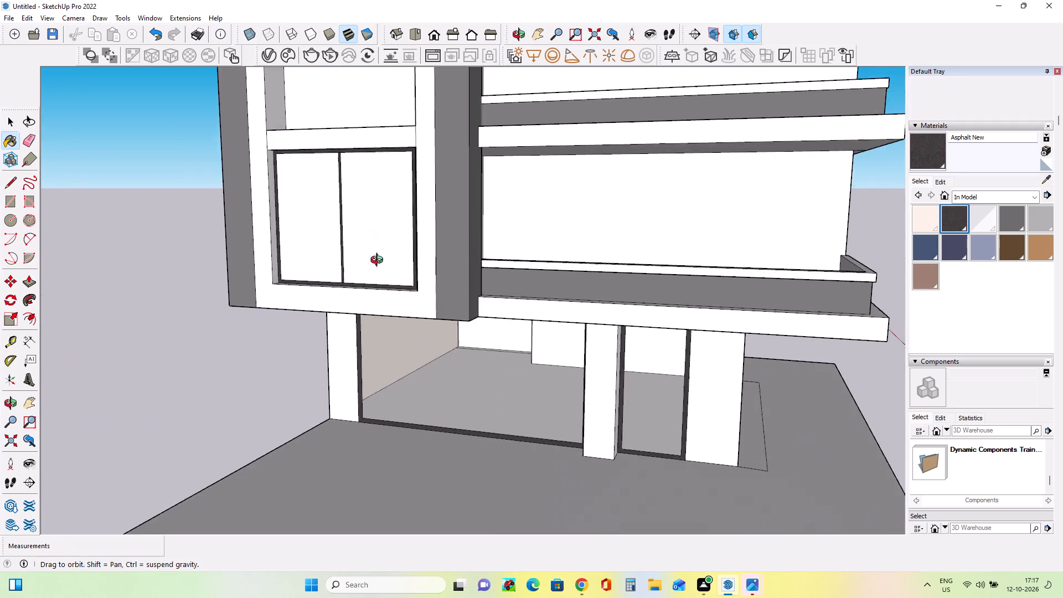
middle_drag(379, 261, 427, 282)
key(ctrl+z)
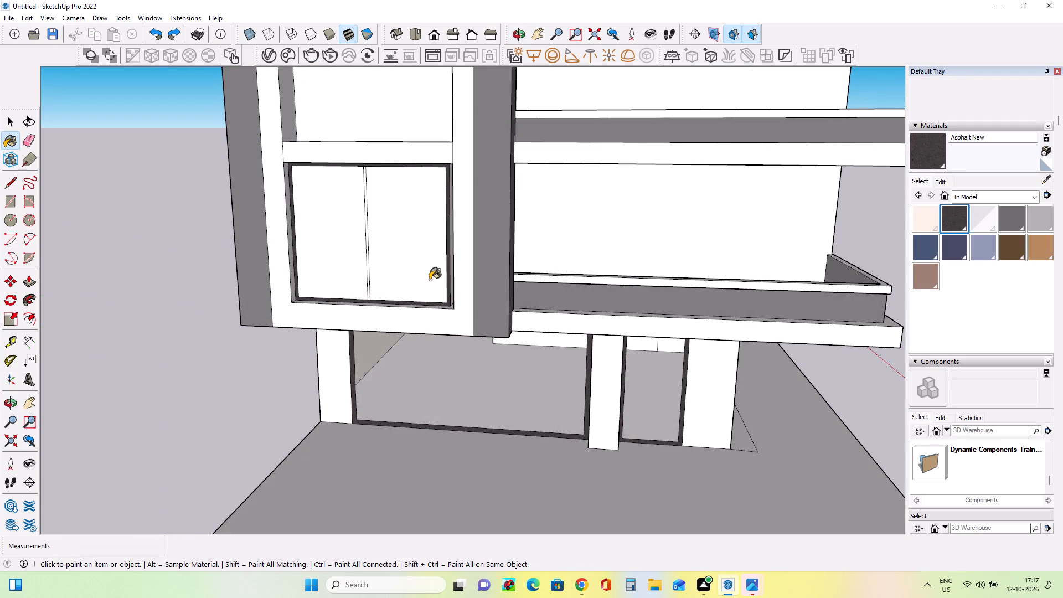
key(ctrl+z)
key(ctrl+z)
Draw two vertical mullion rectangles, about 1 5/8" and 1 3/4" wide and 6' 5 9/16" tall, dividing the lowest bay's panel into three panes.
middle_drag(363, 257, 366, 257)
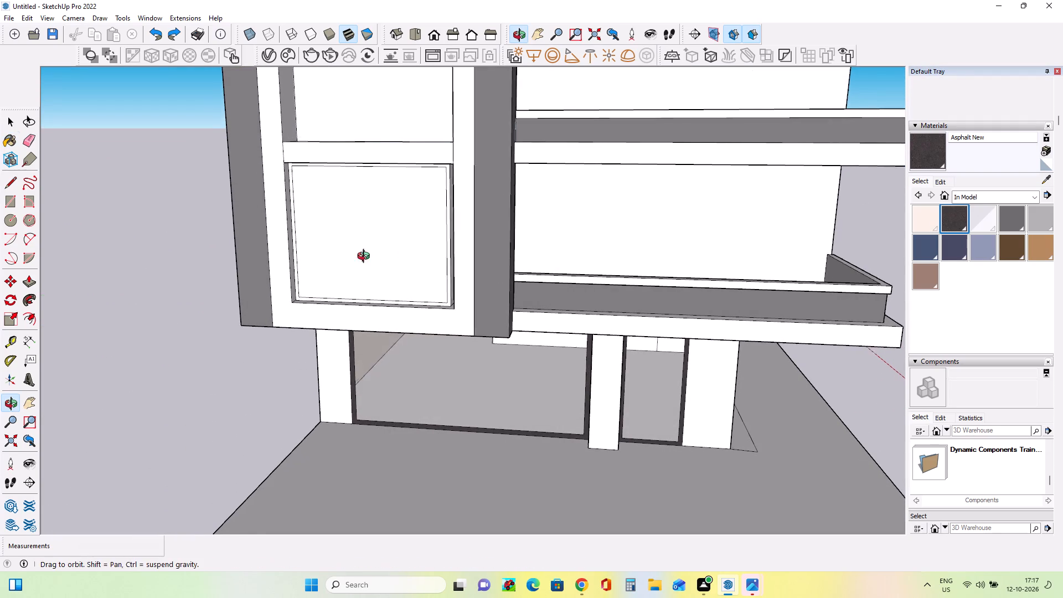
middle_drag(366, 257, 406, 257)
scroll(393, 284, up, 2)
click(11, 197)
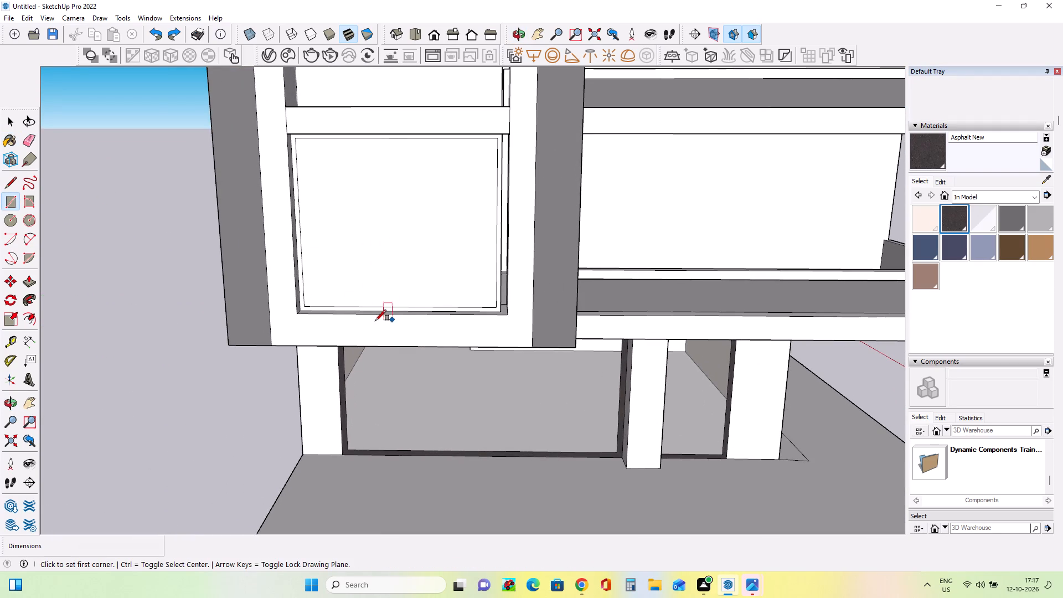
click(344, 305)
scroll(344, 135, up, 3)
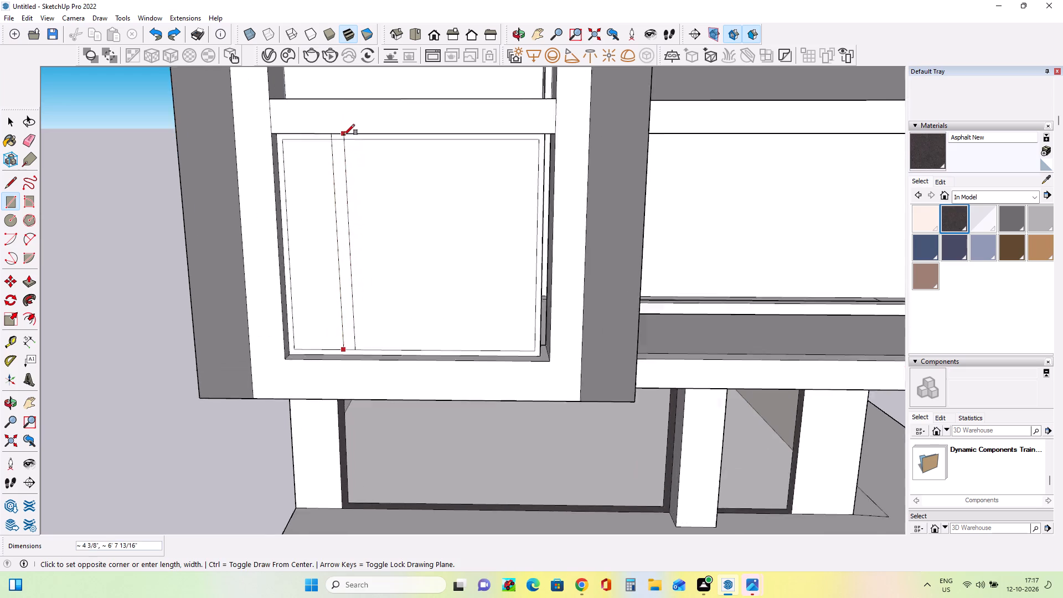
scroll(344, 135, up, 4)
click(339, 142)
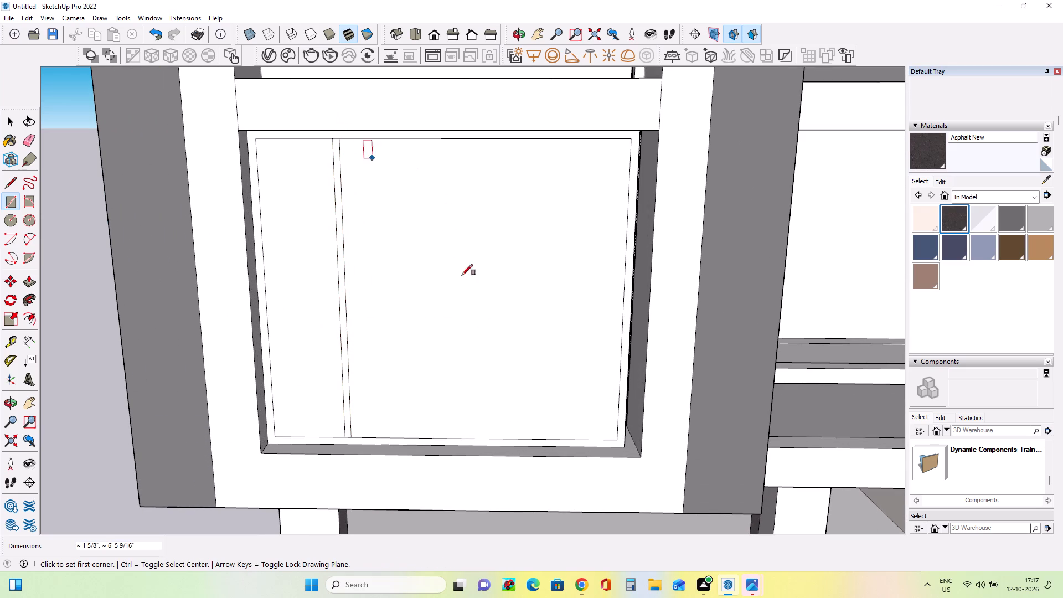
click(513, 438)
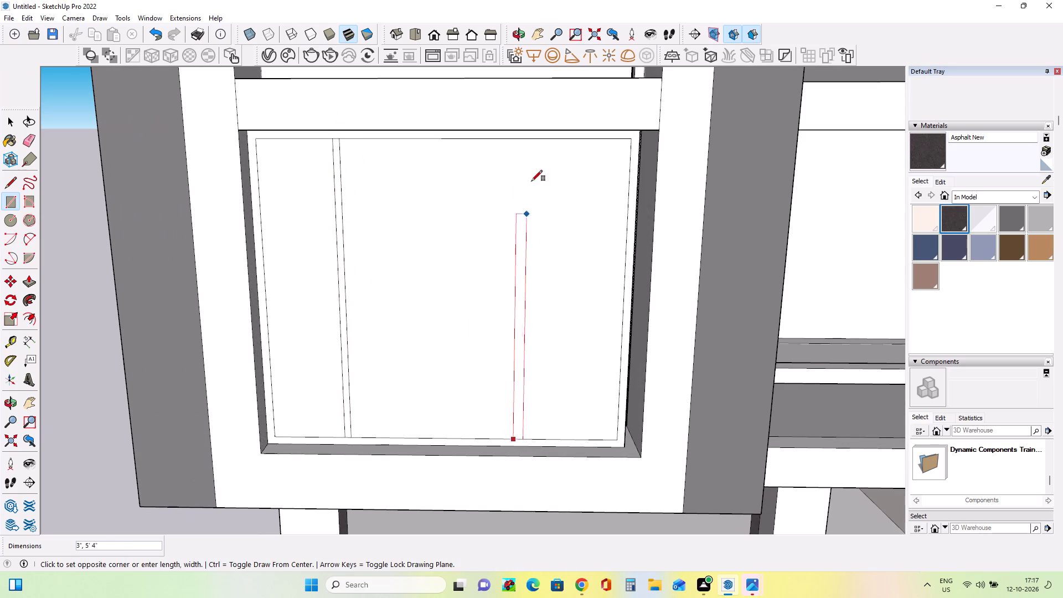
click(524, 141)
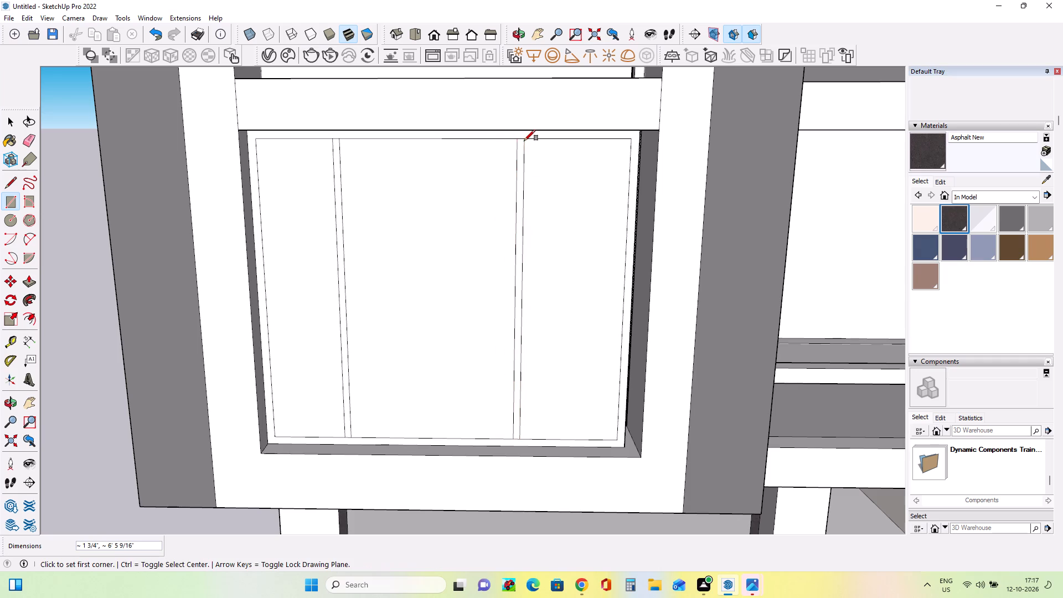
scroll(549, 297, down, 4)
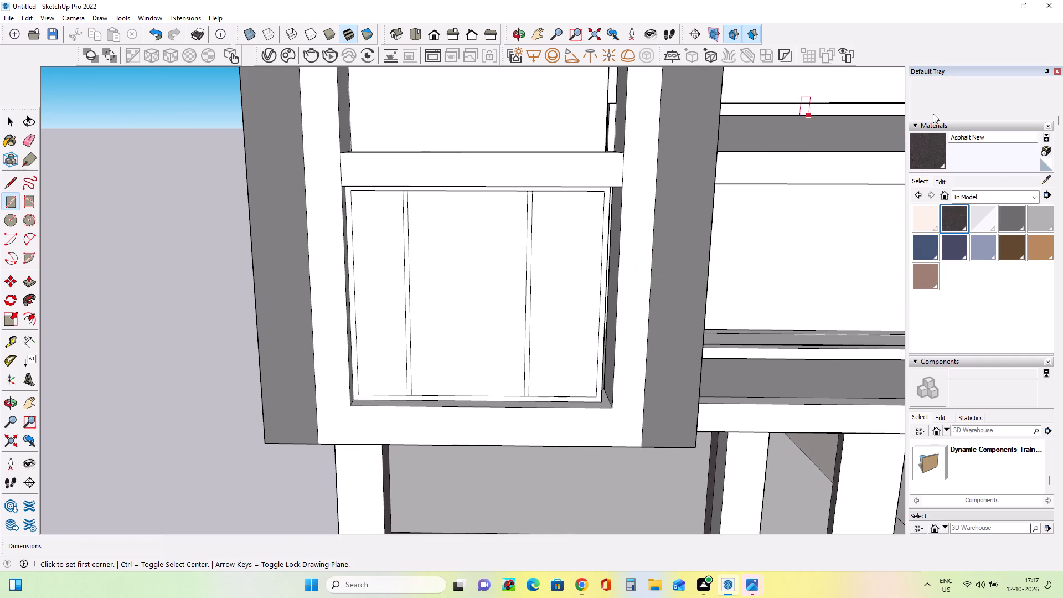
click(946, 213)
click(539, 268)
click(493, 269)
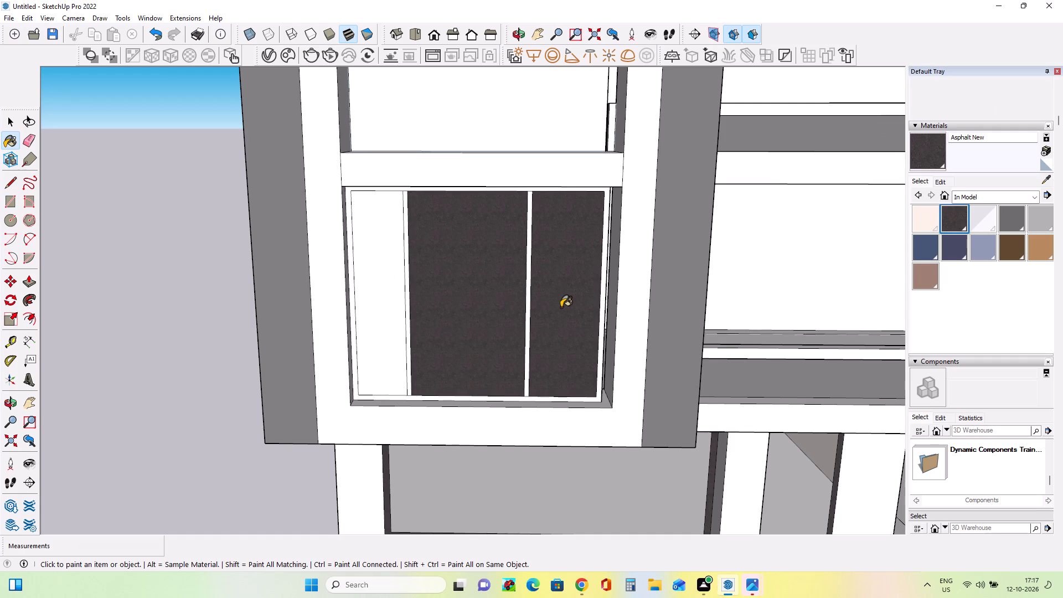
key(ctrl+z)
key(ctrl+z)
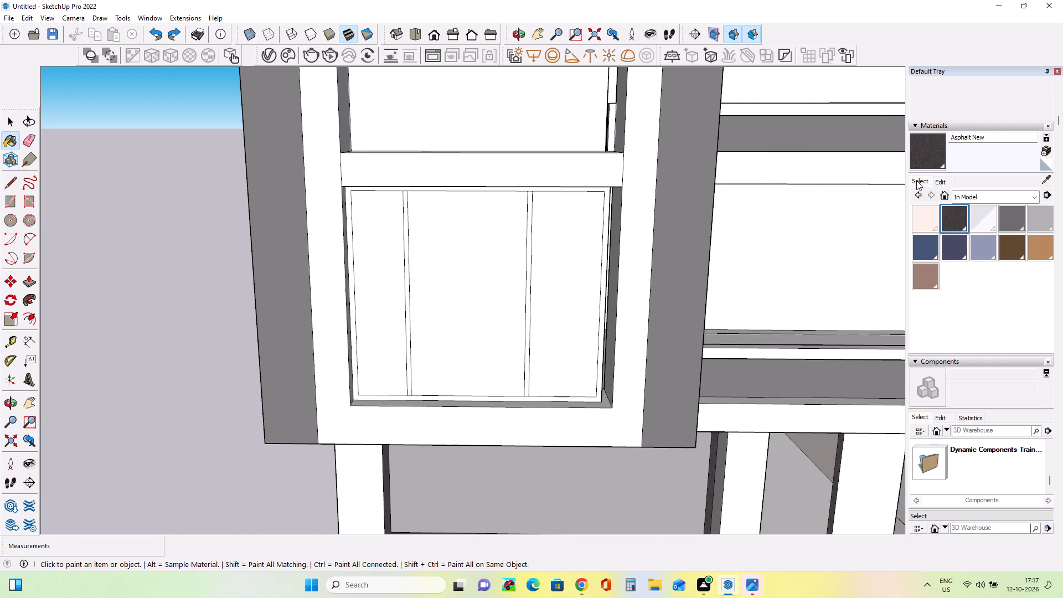
Paint both mullions and the border frame of the lowest bay's window with the Asphalt New material.
click(927, 152)
click(528, 260)
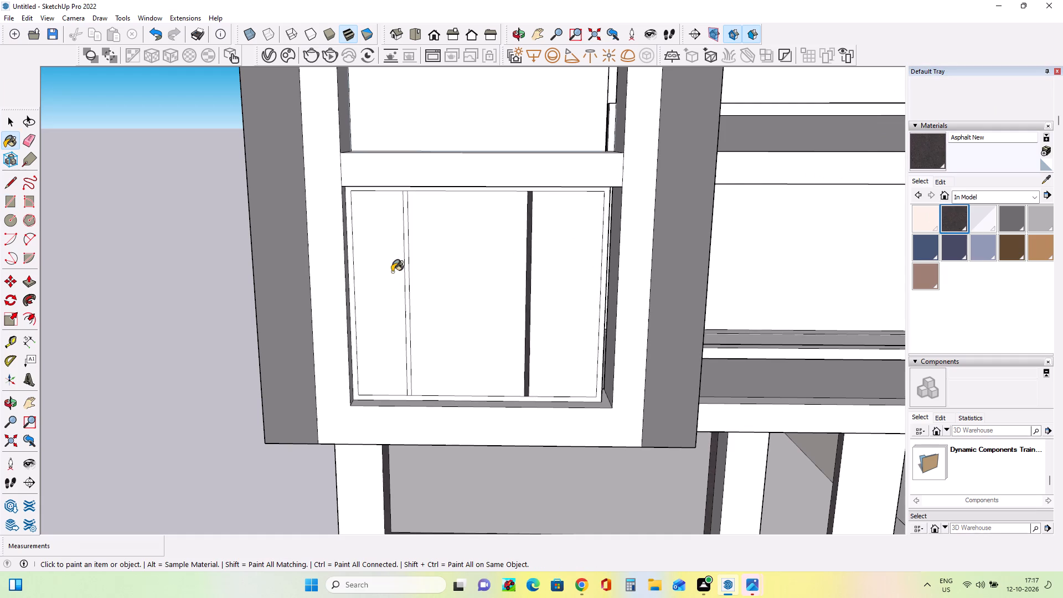
click(406, 271)
scroll(373, 385, up, 7)
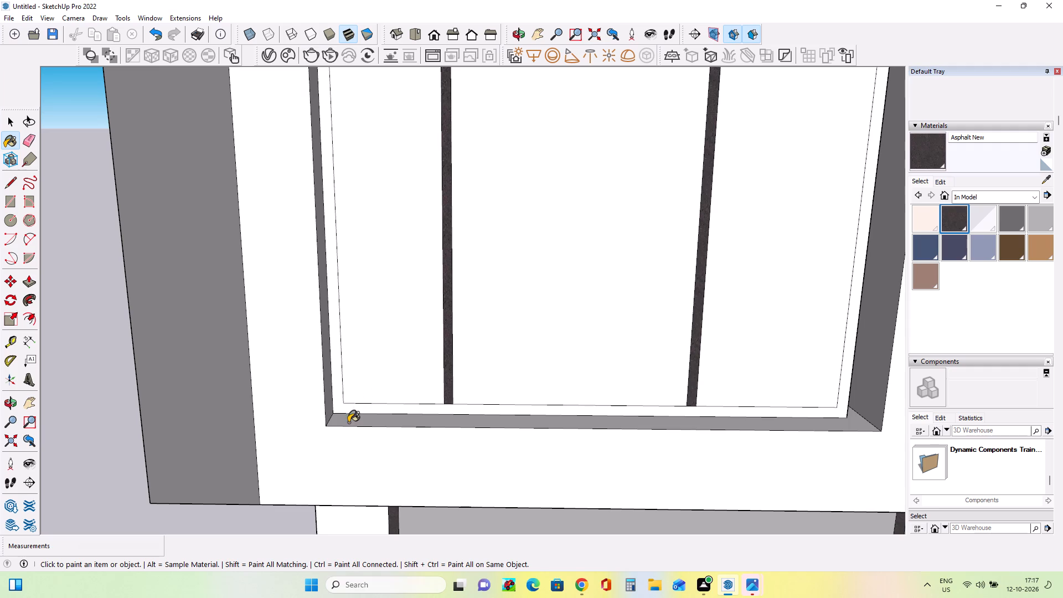
click(353, 408)
Paint the three window panes in the lowest bay with the translucent CoolGray4 material.
scroll(334, 378, down, 13)
middle_drag(557, 354, 497, 354)
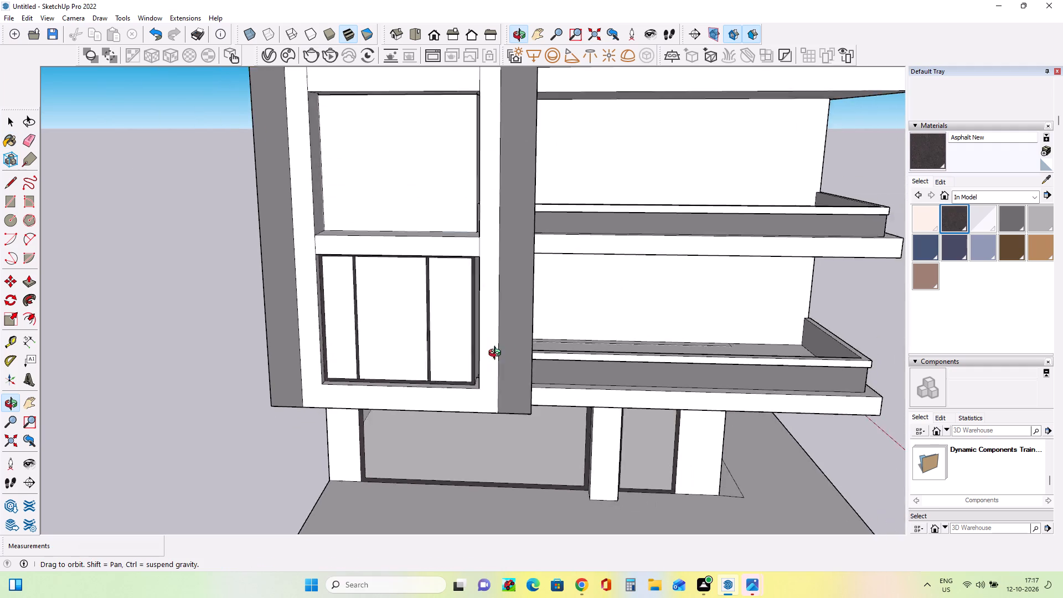
middle_drag(497, 354, 394, 316)
click(985, 218)
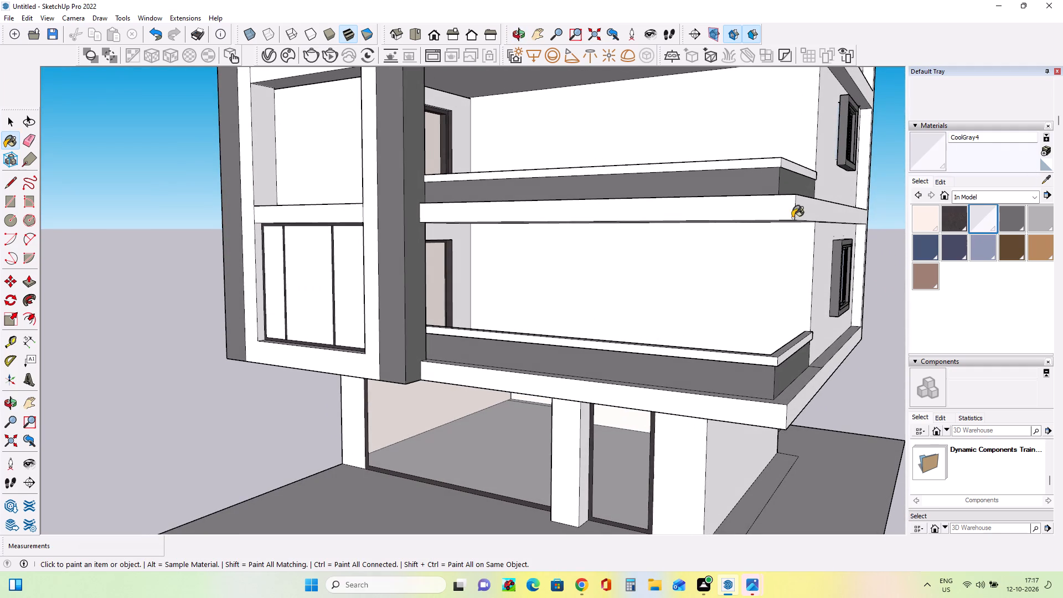
click(345, 279)
click(302, 281)
click(266, 271)
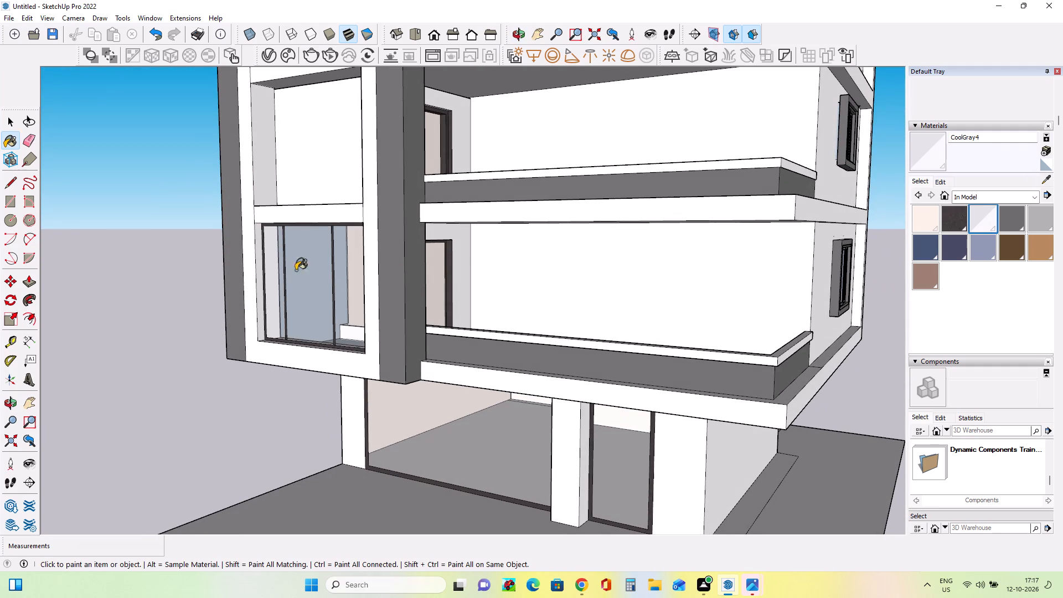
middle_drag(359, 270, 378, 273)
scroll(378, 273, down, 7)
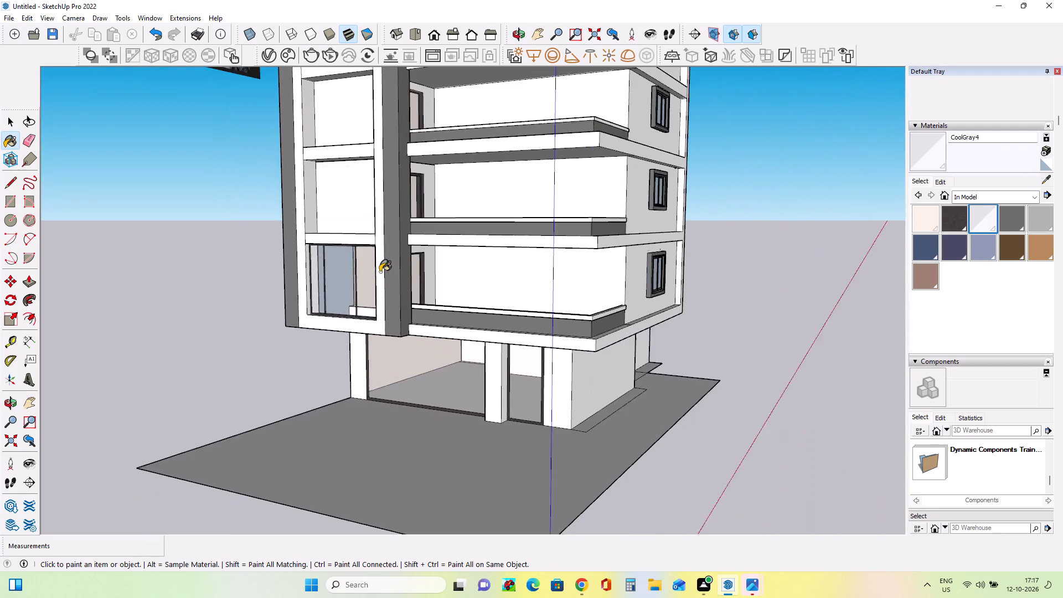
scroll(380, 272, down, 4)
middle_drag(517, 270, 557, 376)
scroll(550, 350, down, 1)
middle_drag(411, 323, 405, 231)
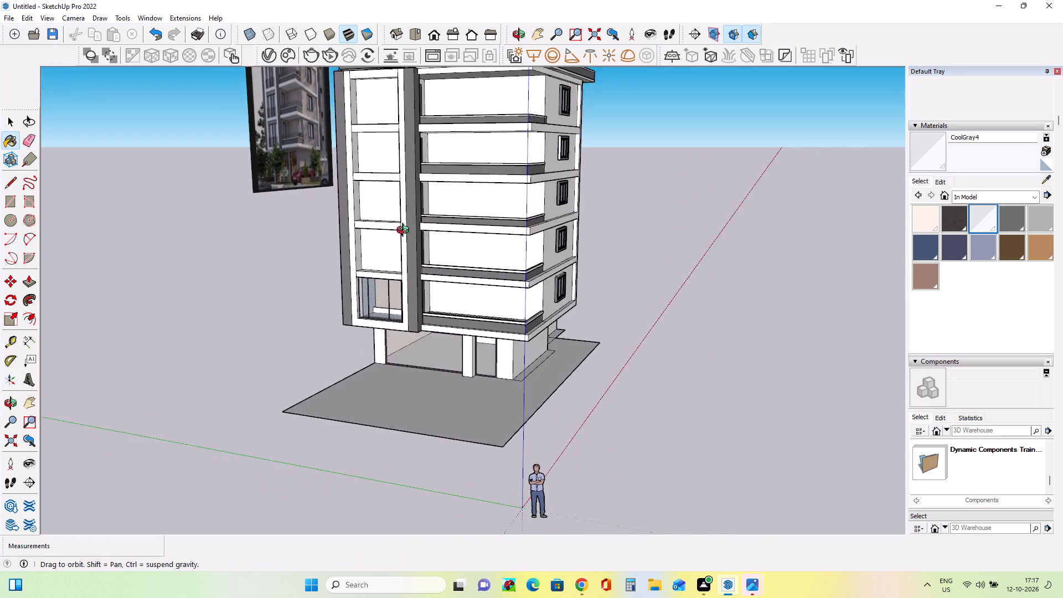
Push/Pull the panel of the second-lowest facade bay outward by 11 3/4".
middle_drag(405, 231, 405, 226)
scroll(374, 270, up, 7)
middle_drag(376, 272, 434, 300)
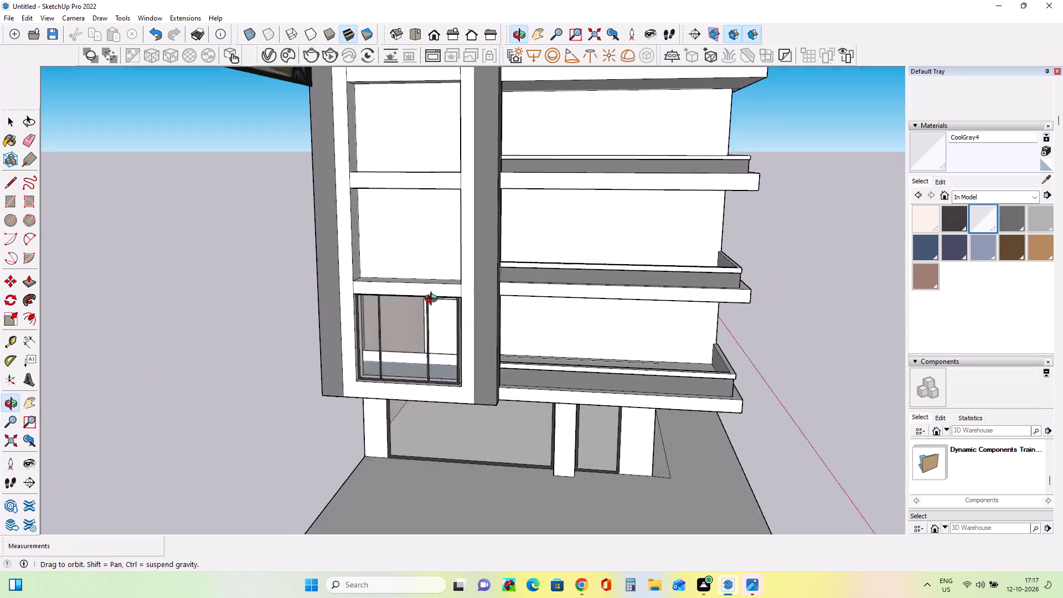
middle_drag(434, 300, 433, 303)
scroll(397, 281, up, 4)
middle_drag(396, 281, 419, 292)
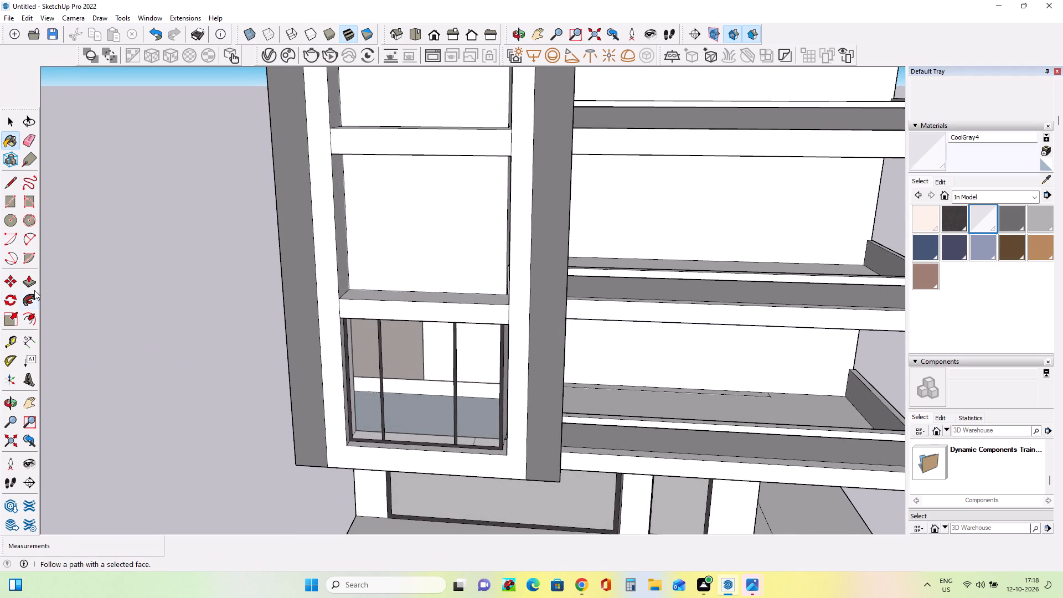
click(32, 281)
click(453, 268)
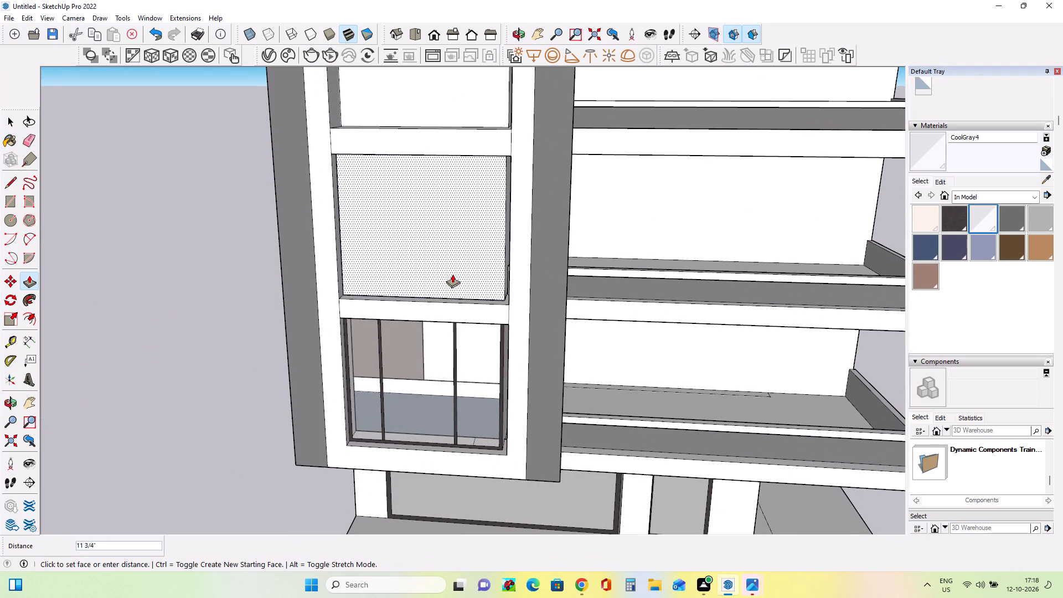
click(452, 274)
middle_drag(425, 258, 446, 245)
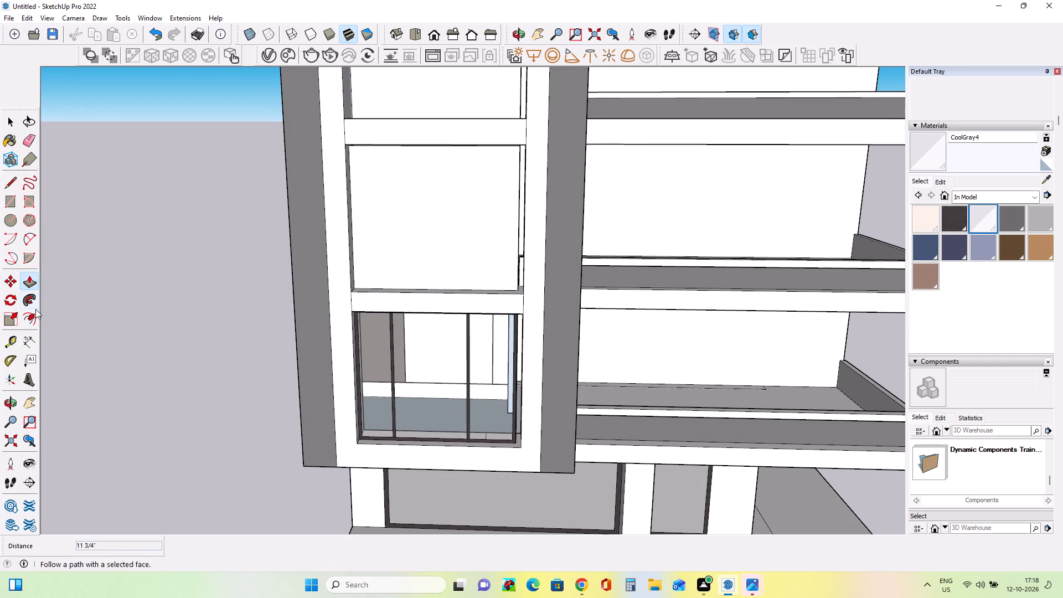
Offset the second-lowest bay panel's outline inward about 2 11/16" to form the window's border frame.
click(35, 309)
click(418, 244)
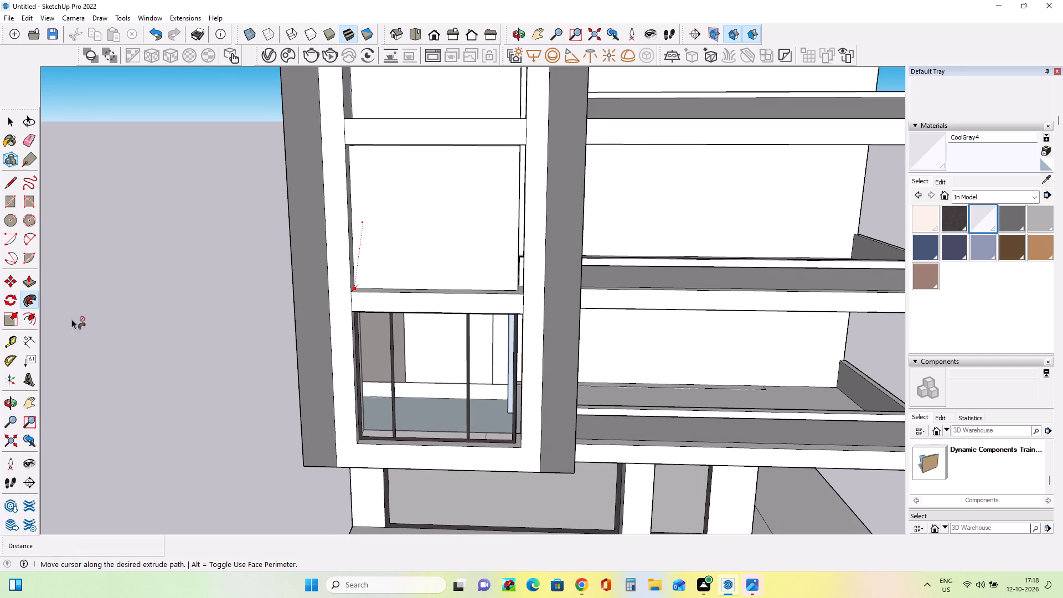
click(29, 319)
click(491, 207)
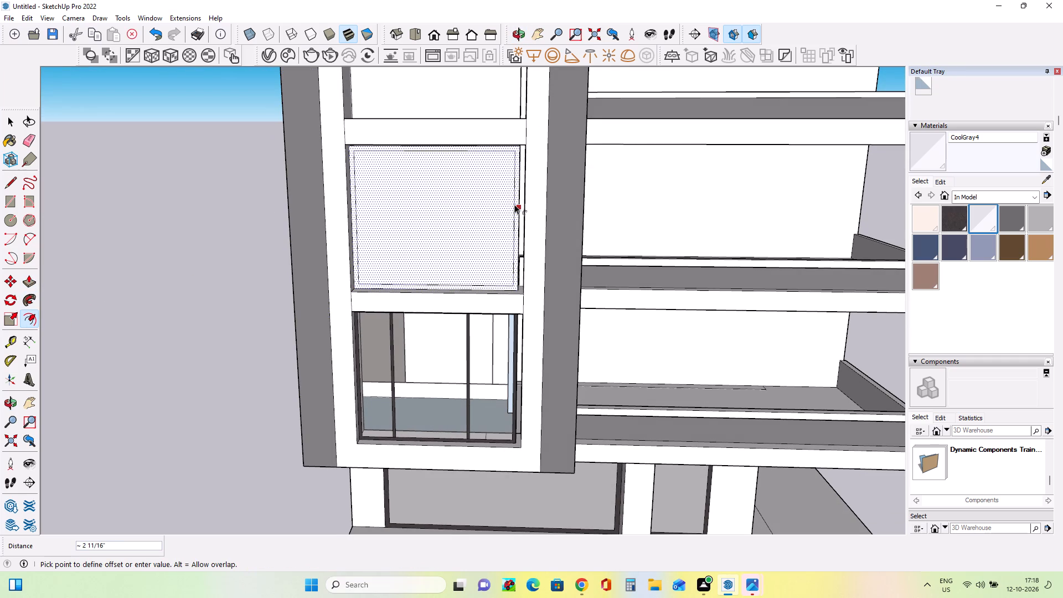
click(515, 204)
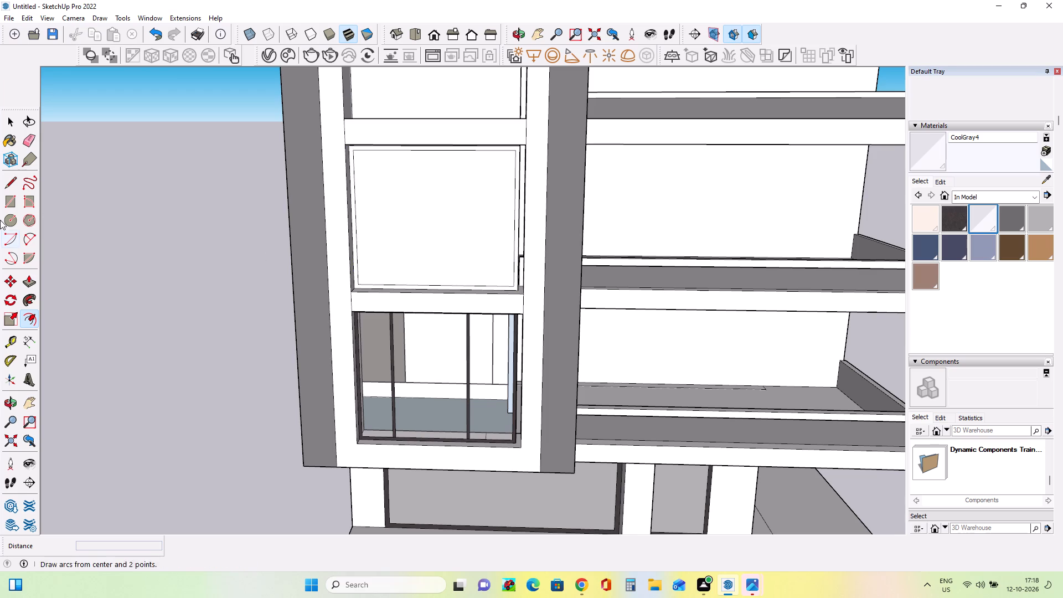
Draw two vertical mullion rectangles, about 4" and 2 7/16" wide and 6' 4 5/16" tall, inside the second-lowest bay's frame.
click(9, 203)
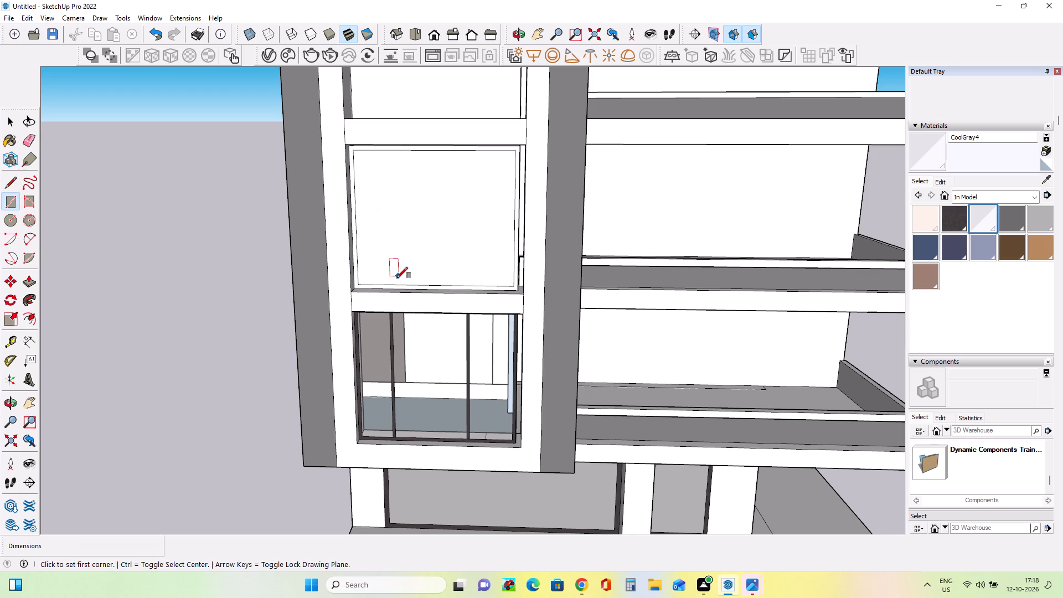
click(399, 283)
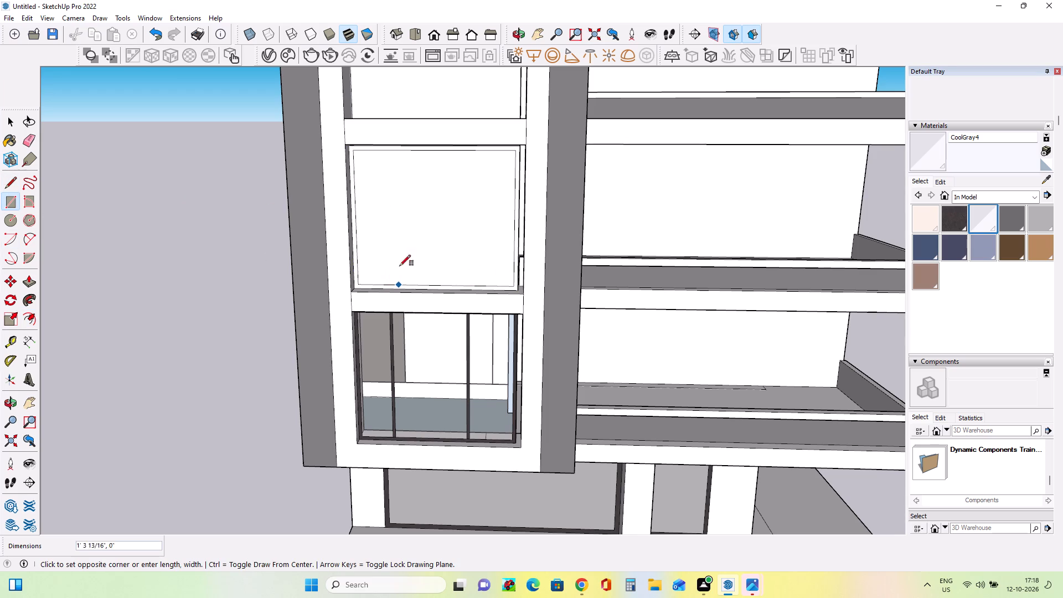
click(403, 149)
middle_click(520, 322)
scroll(520, 322, down, 3)
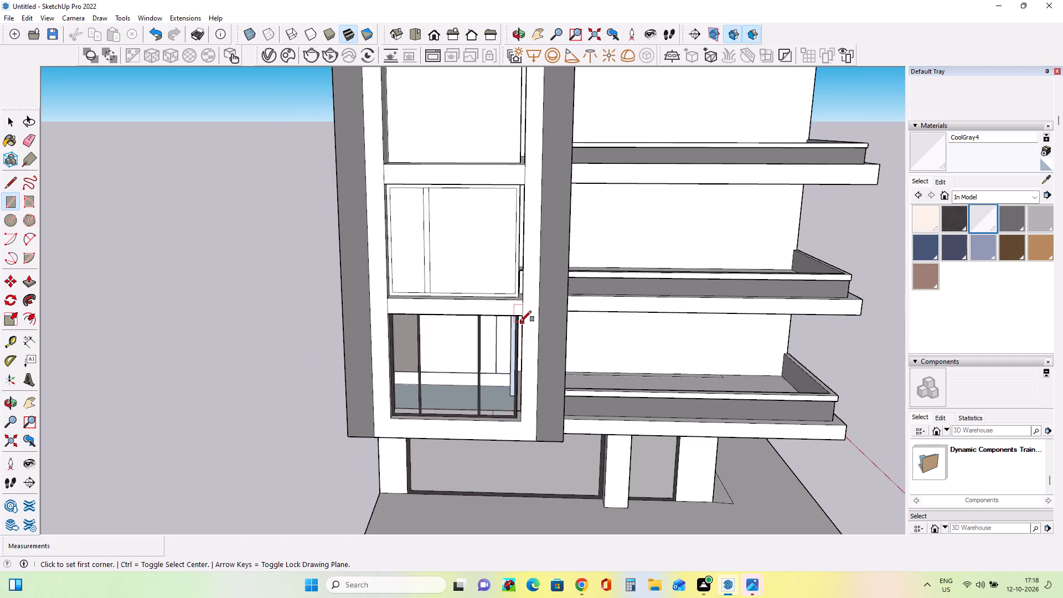
scroll(520, 322, down, 4)
middle_drag(521, 326, 472, 327)
scroll(472, 327, up, 4)
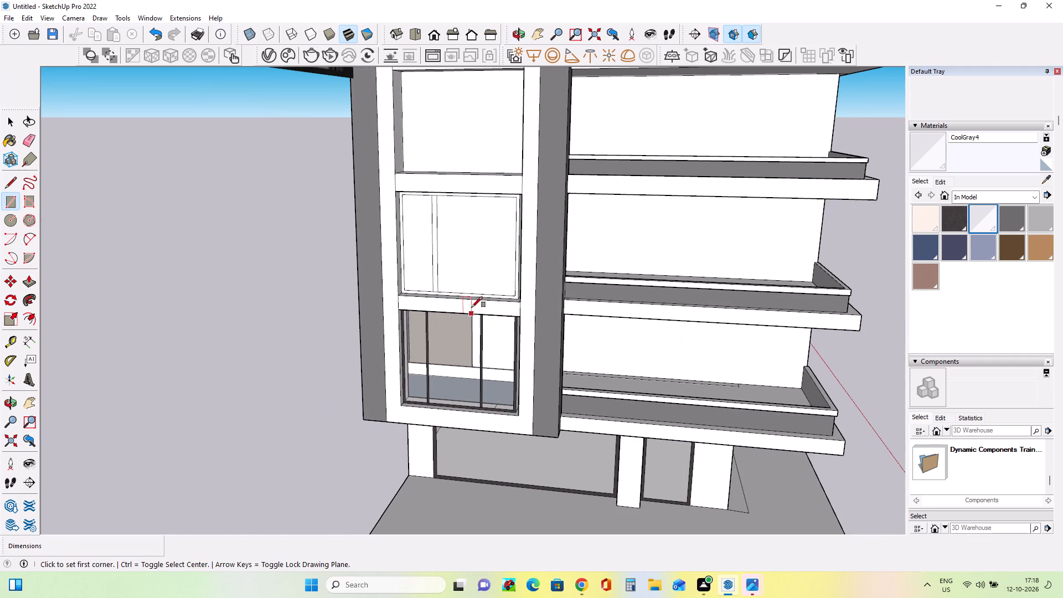
click(481, 292)
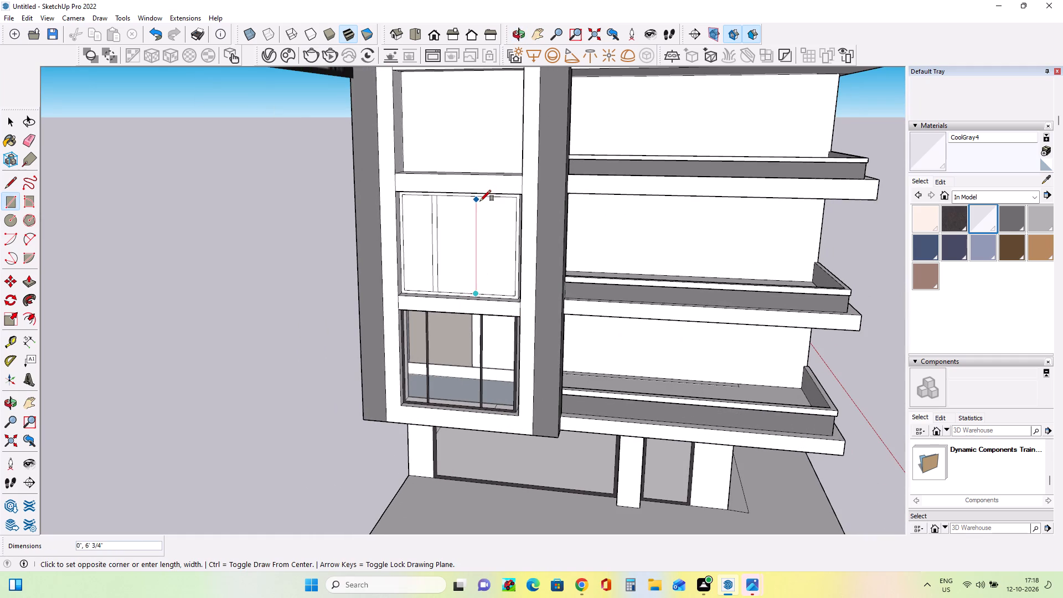
scroll(483, 199, up, 3)
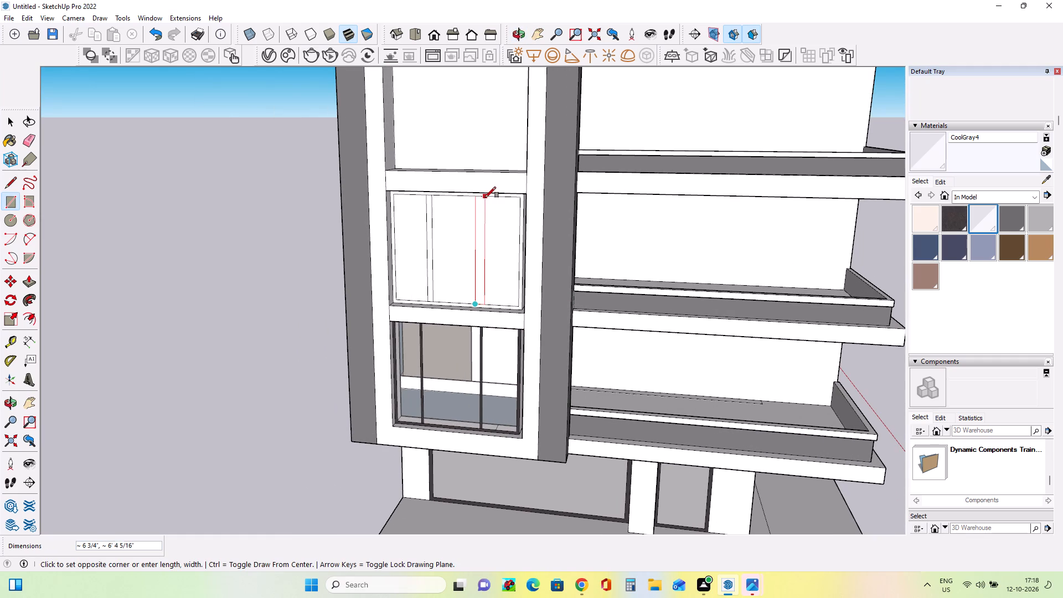
scroll(484, 198, up, 7)
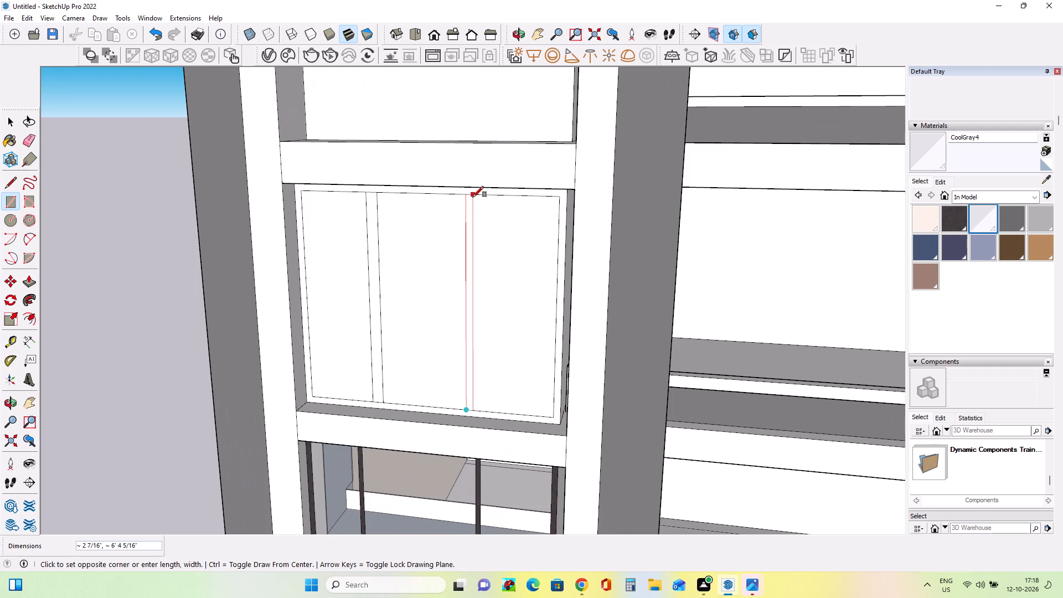
click(473, 197)
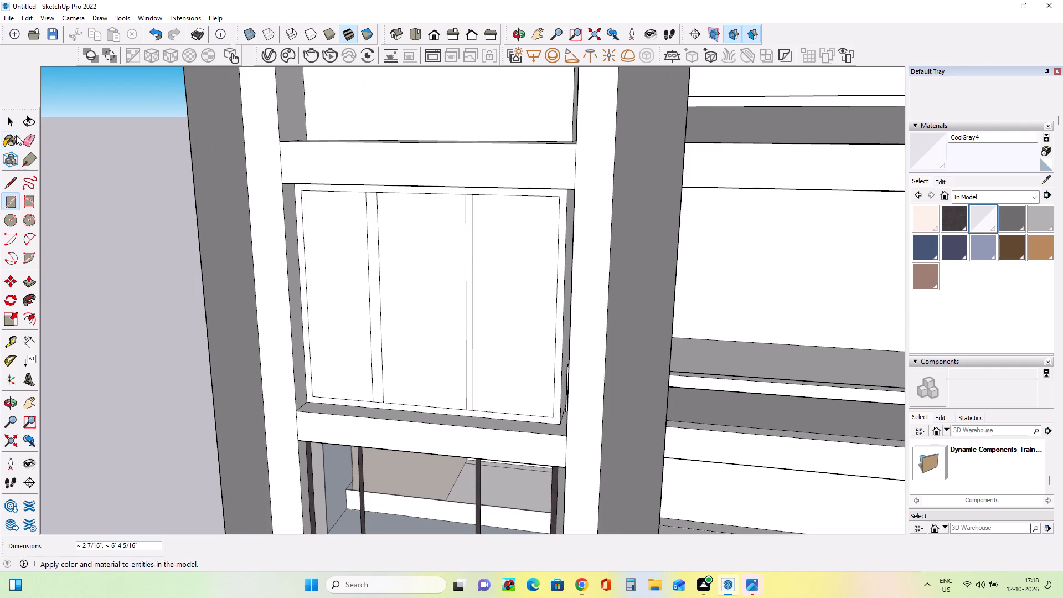
Erase the right edge of the wider left mullion in the second-lowest bay.
click(23, 142)
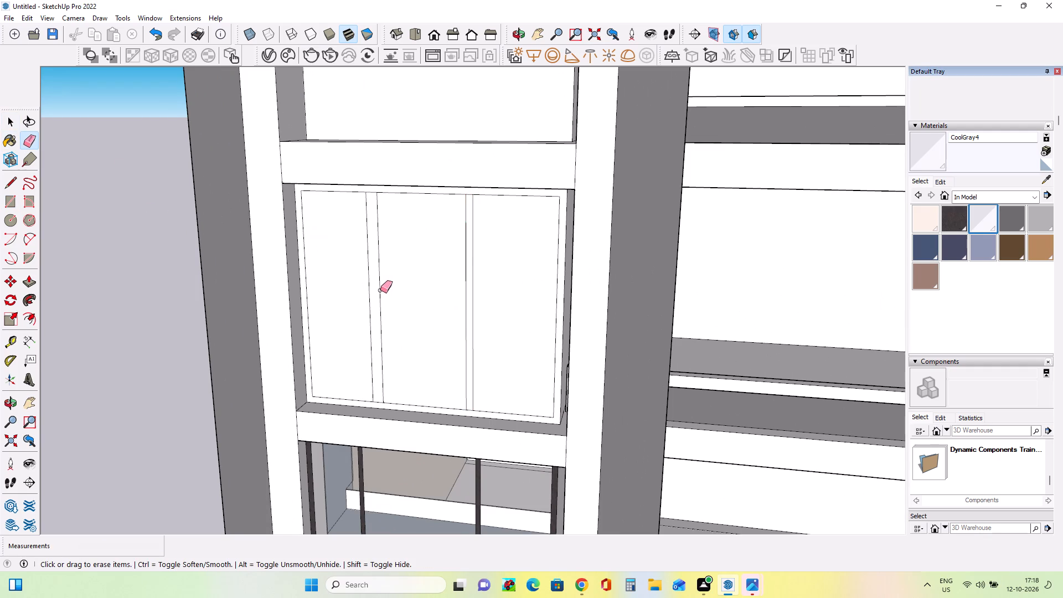
click(380, 290)
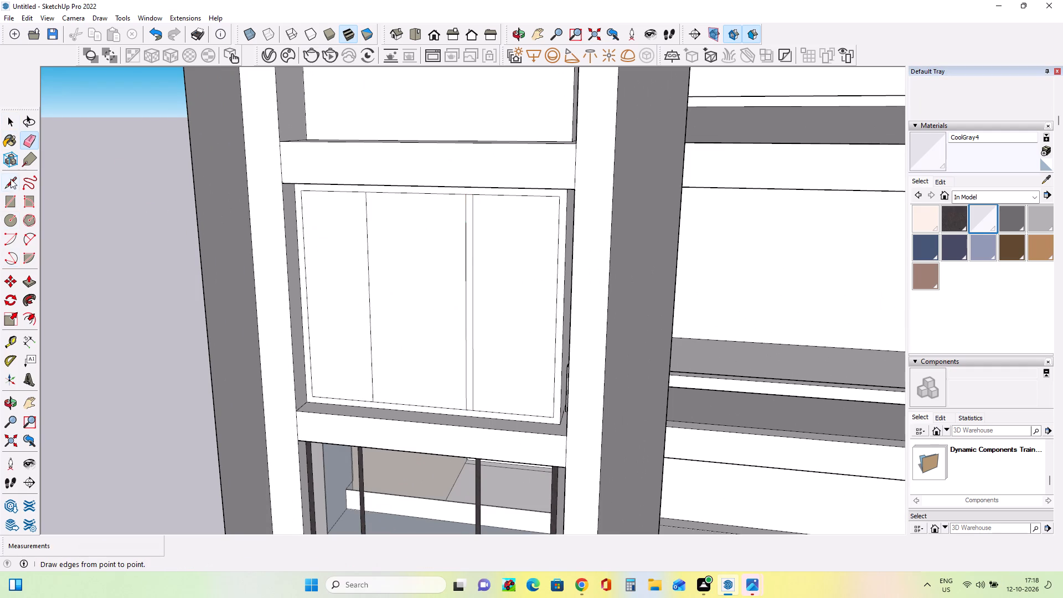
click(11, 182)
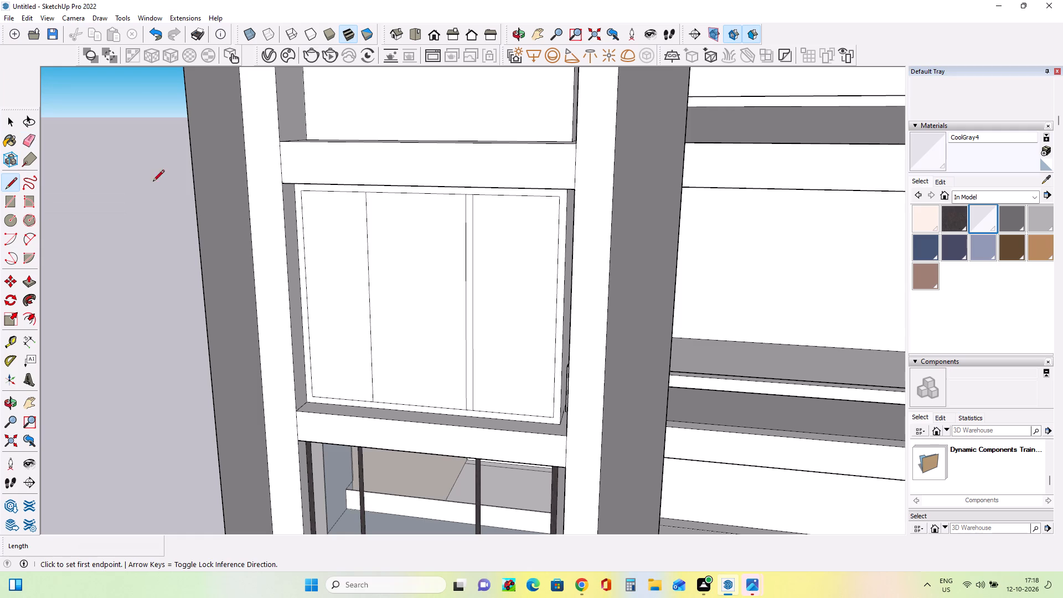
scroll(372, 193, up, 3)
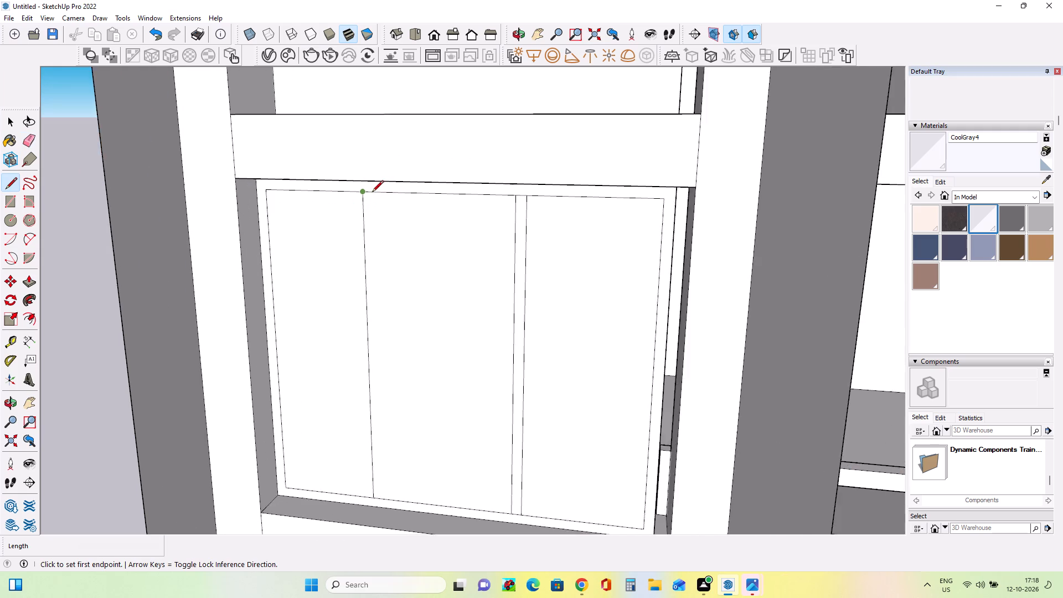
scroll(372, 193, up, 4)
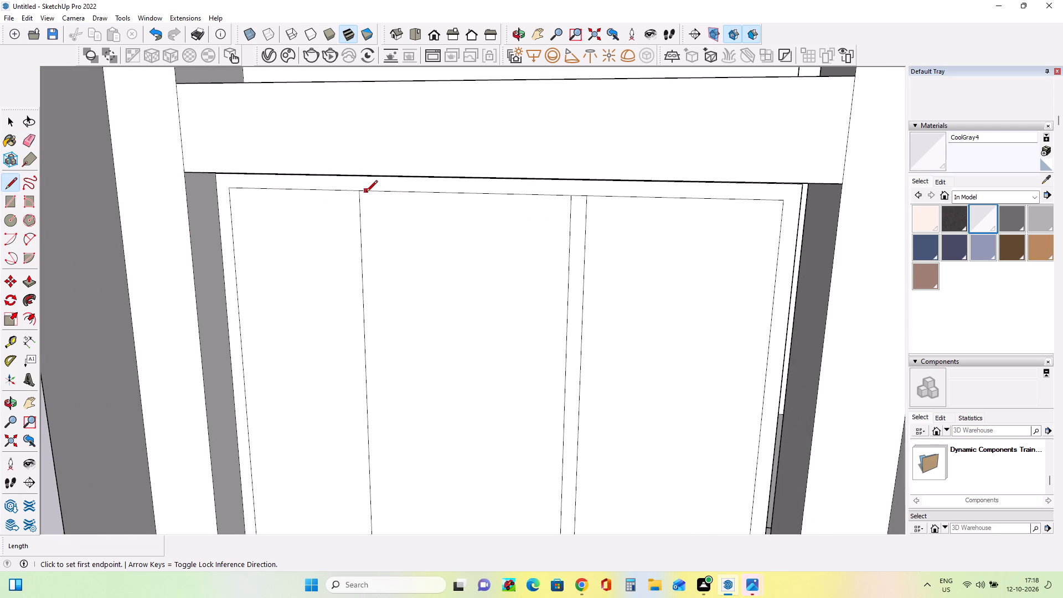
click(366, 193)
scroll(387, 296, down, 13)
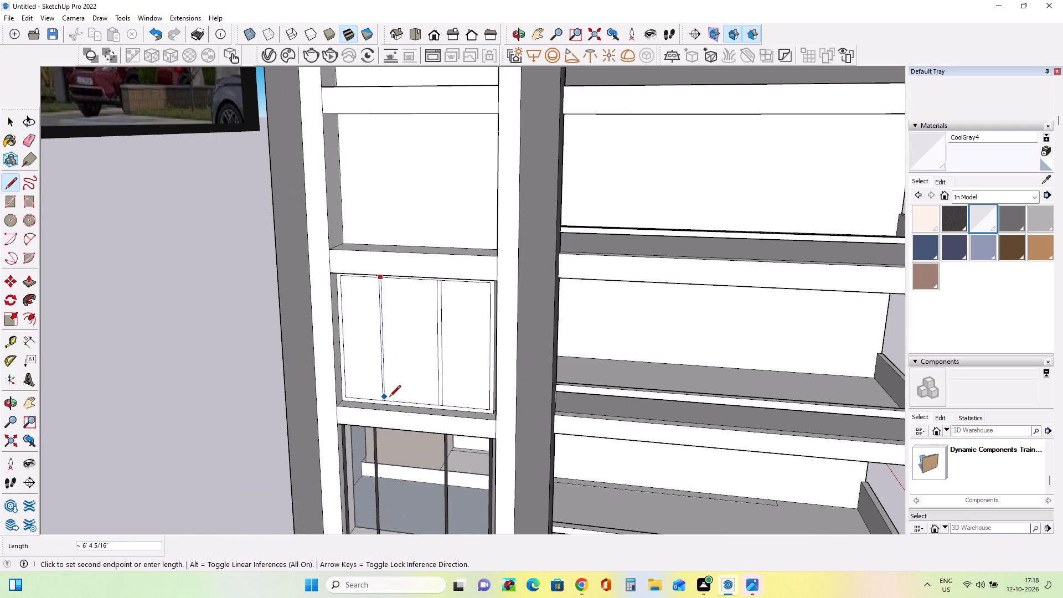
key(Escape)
Erase the edges of the left dark mullion in the lowest bay's window.
scroll(400, 500, up, 6)
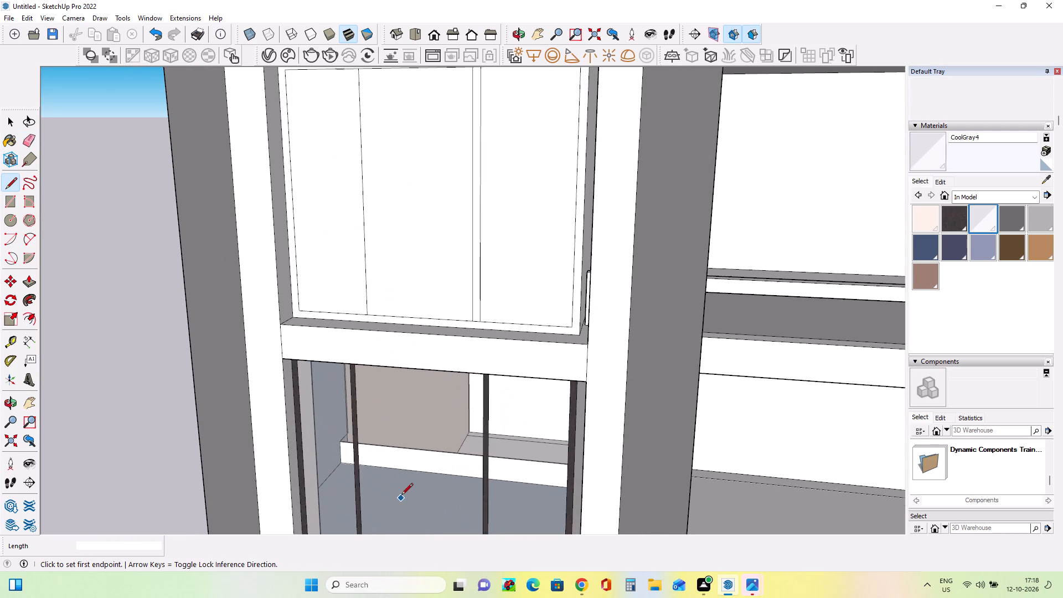
click(32, 135)
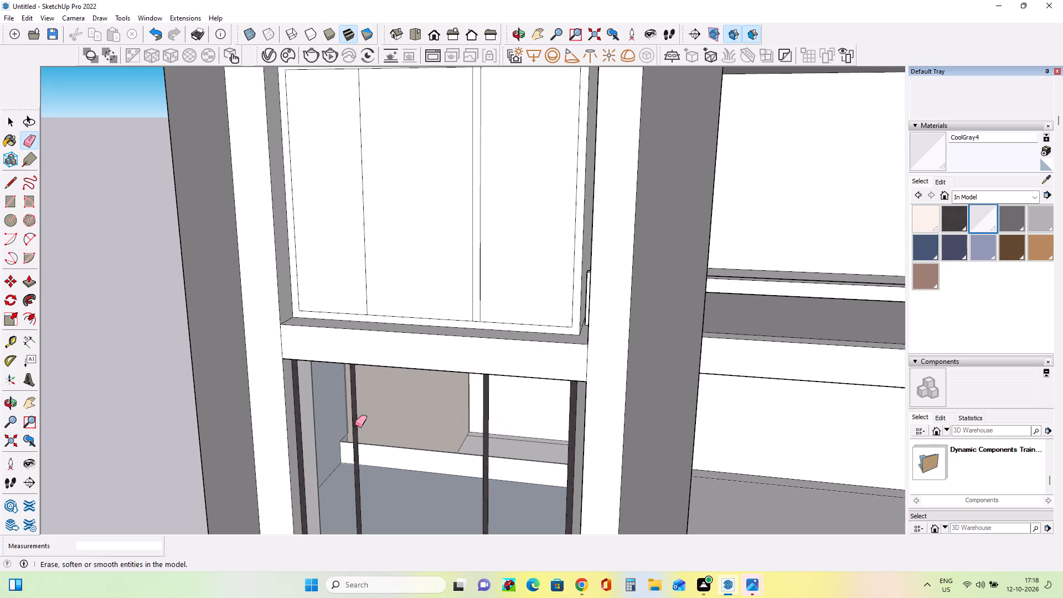
drag(352, 425, 362, 425)
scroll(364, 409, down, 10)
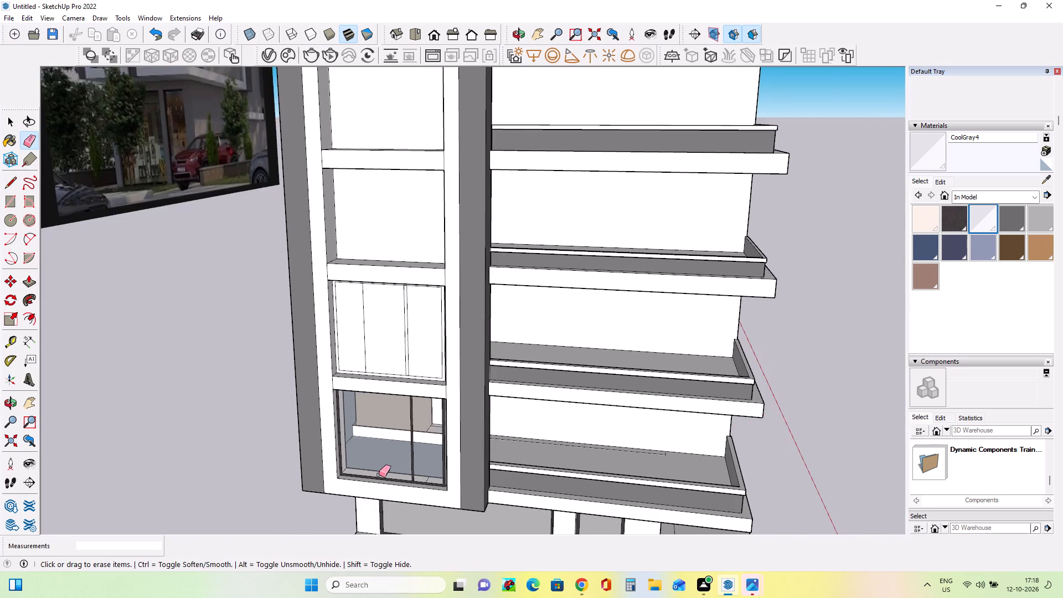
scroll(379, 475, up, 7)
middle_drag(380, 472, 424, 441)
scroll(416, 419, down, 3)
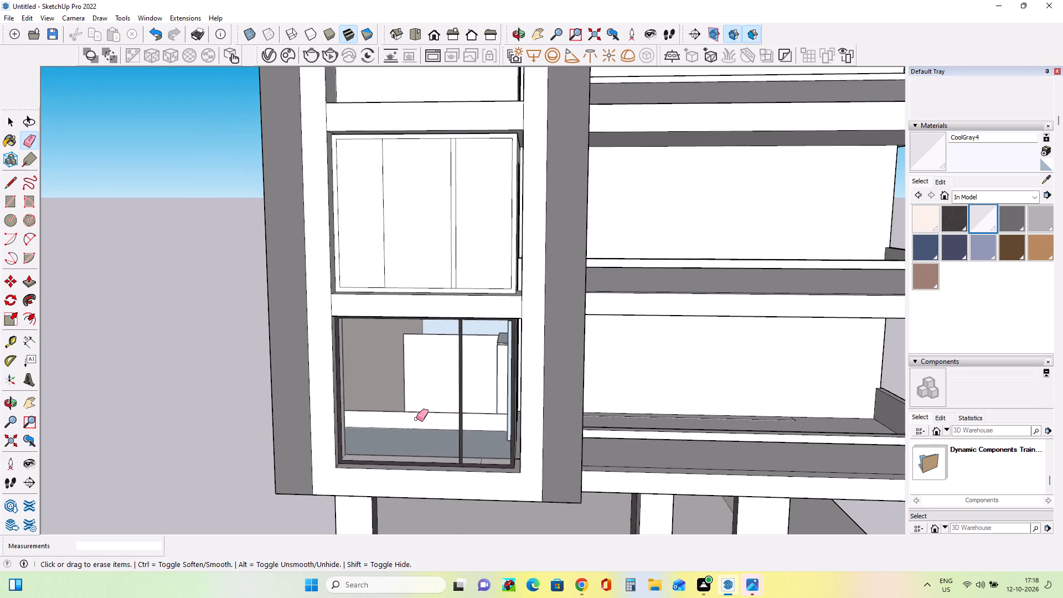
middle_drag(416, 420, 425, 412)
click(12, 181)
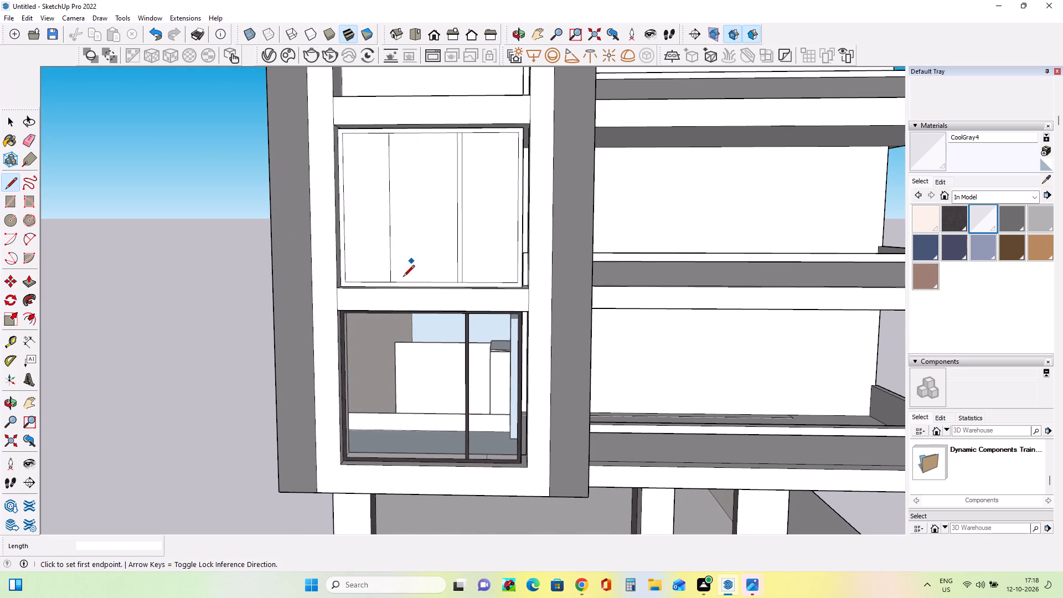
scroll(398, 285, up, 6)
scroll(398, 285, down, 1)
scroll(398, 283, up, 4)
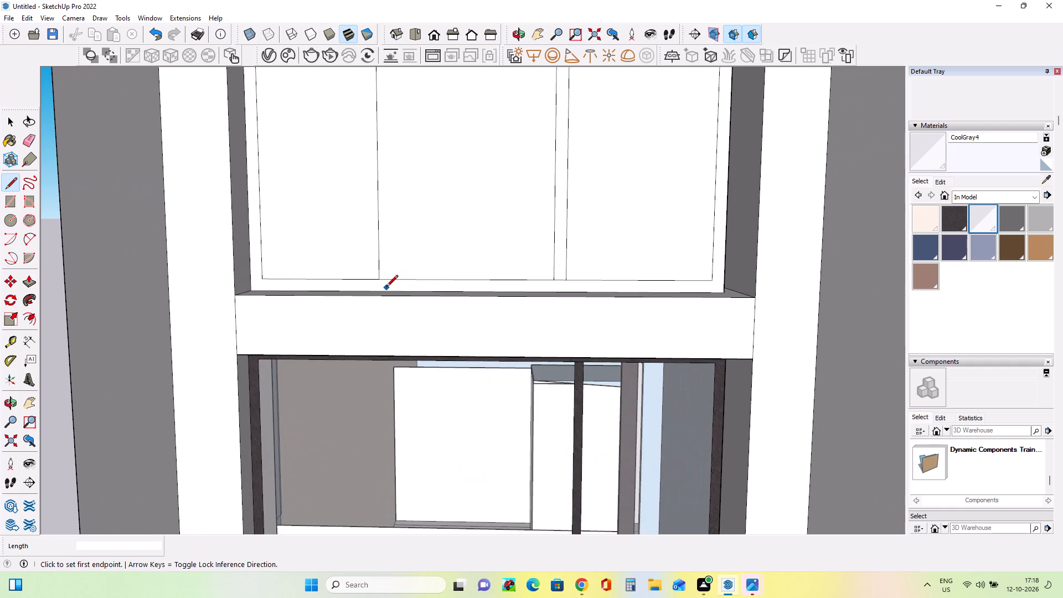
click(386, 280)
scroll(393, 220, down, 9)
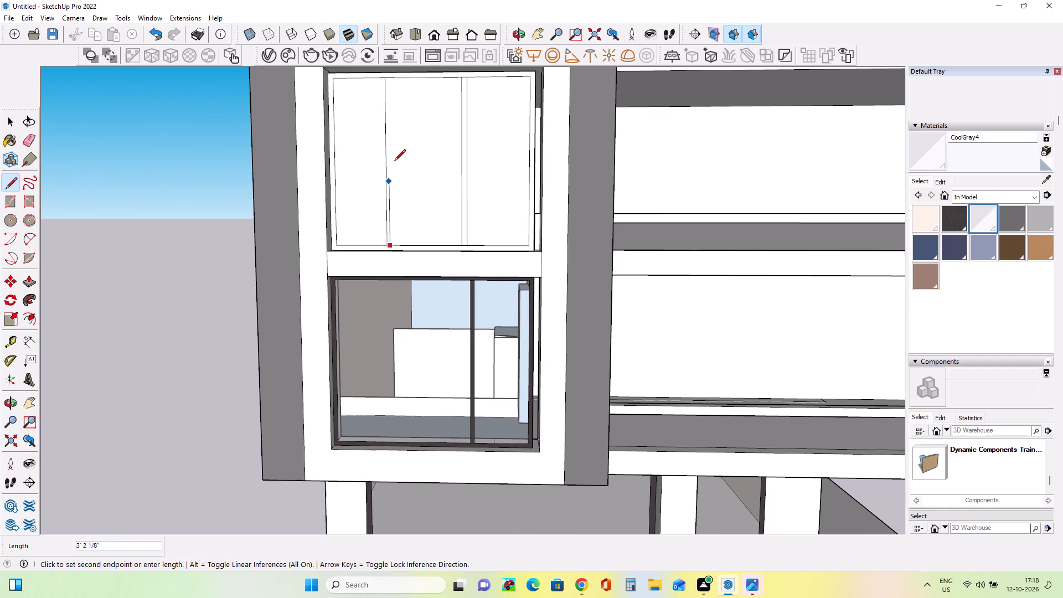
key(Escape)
Draw a line about 6' 4 5/16" long just right of the second-lowest bay's single left line to form a narrower mullion.
scroll(398, 257, up, 10)
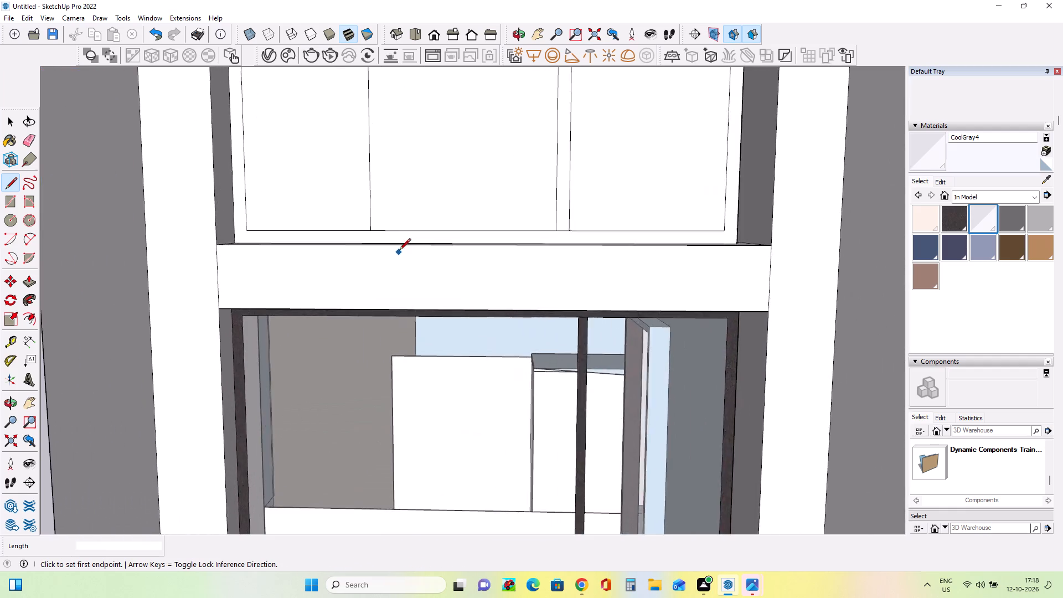
scroll(399, 251, up, 3)
click(373, 223)
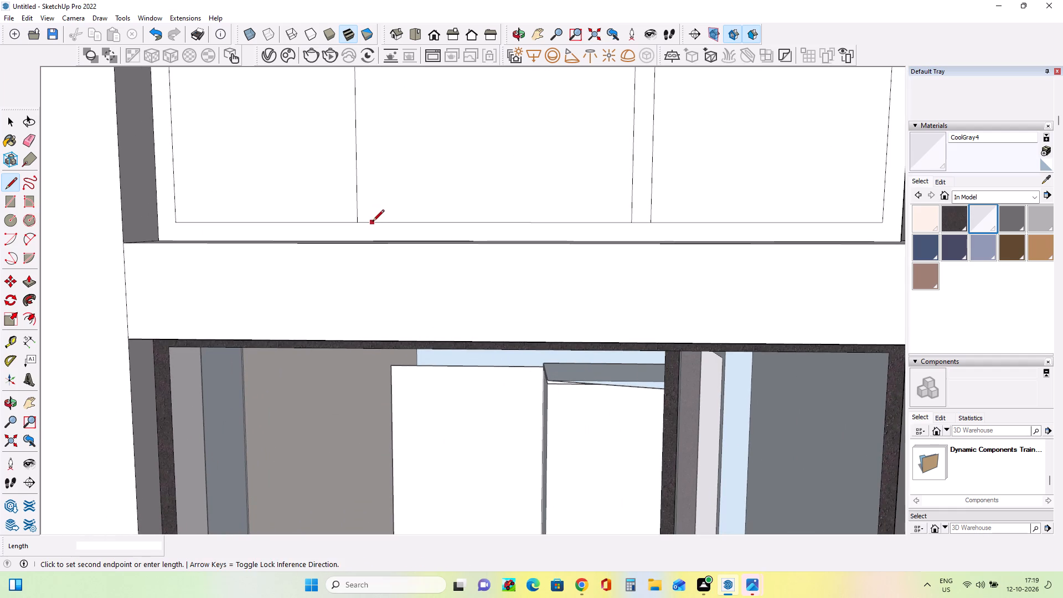
scroll(374, 220, down, 5)
scroll(374, 220, up, 1)
scroll(374, 219, down, 11)
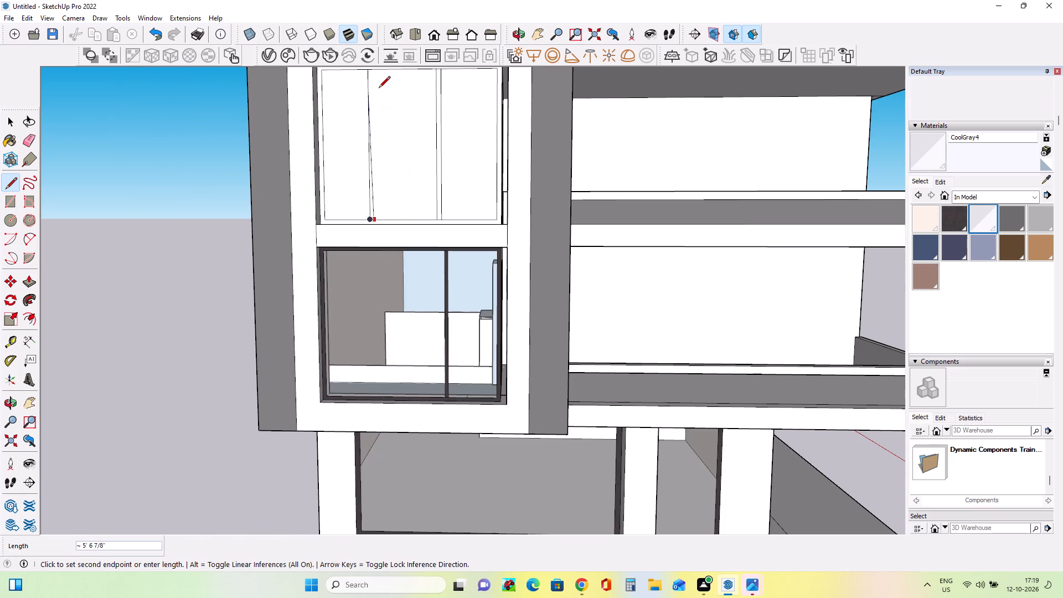
scroll(379, 89, down, 10)
scroll(380, 84, up, 13)
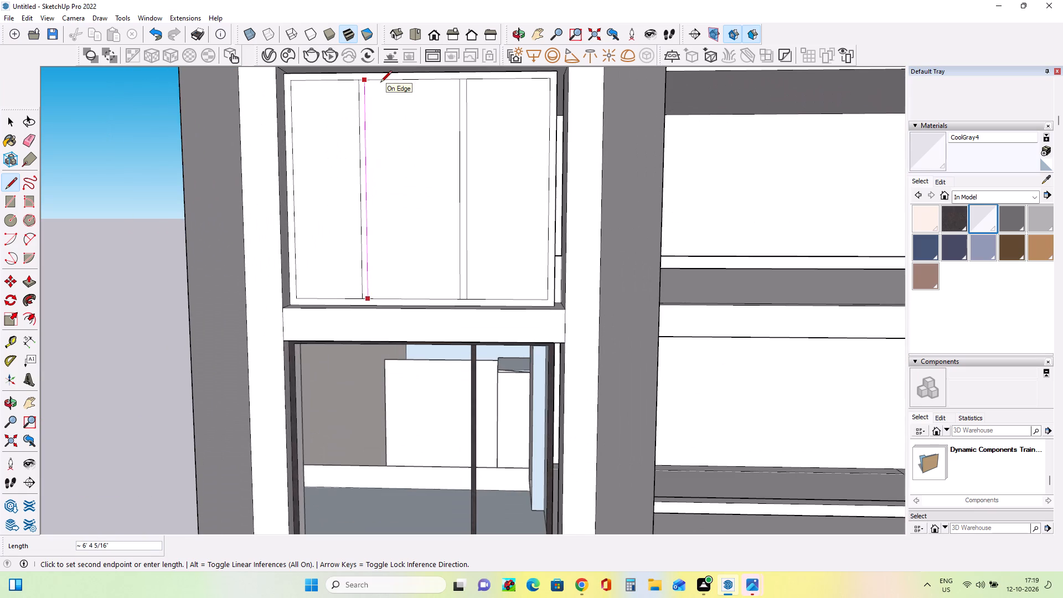
click(380, 83)
Paint both mullions of the second-lowest bay's window with the Asphalt New material.
middle_drag(438, 265, 458, 264)
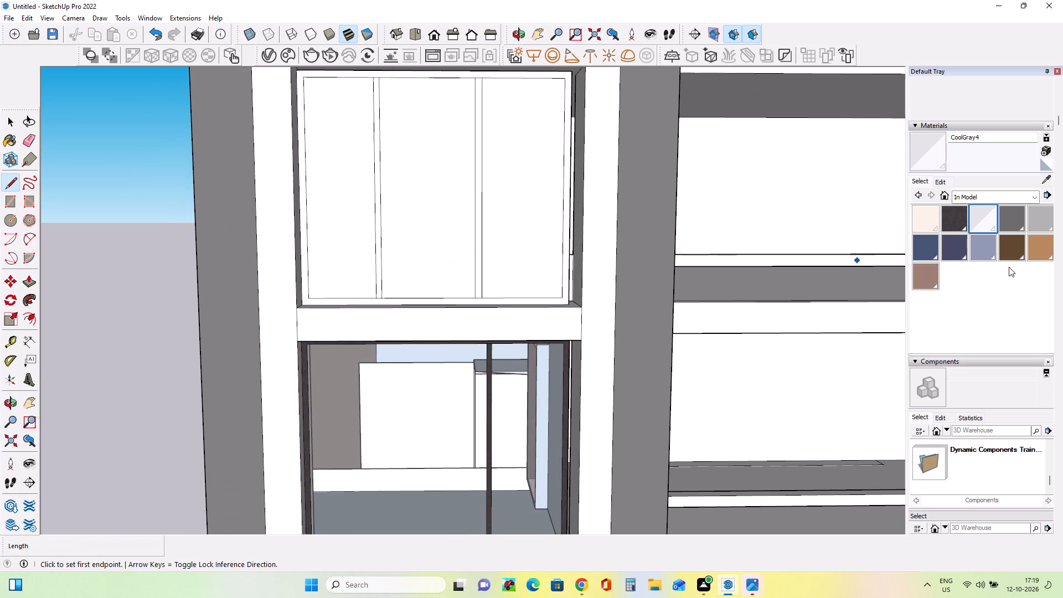
click(951, 220)
click(477, 274)
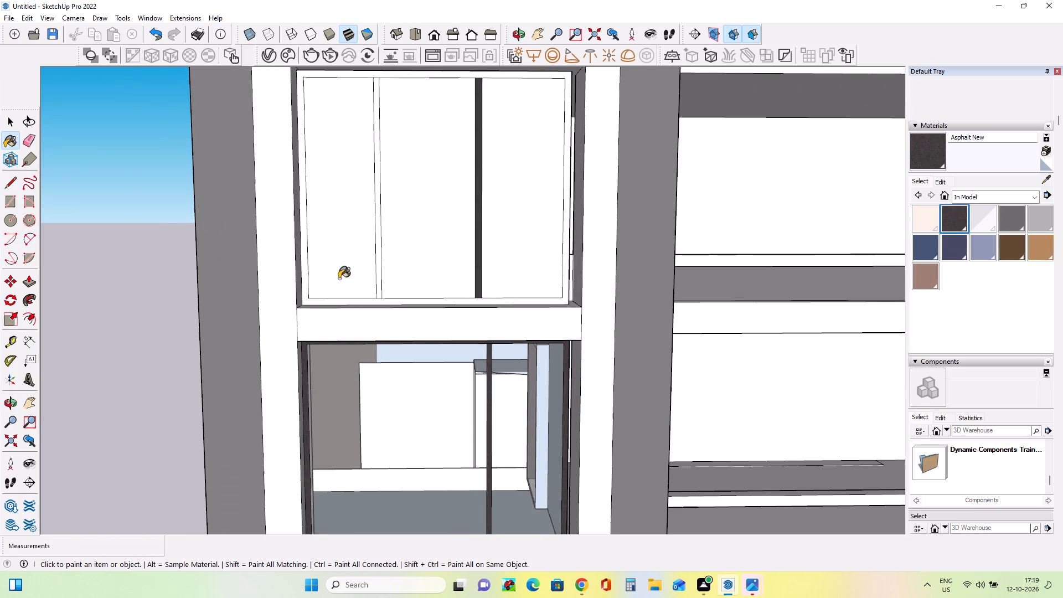
click(378, 276)
scroll(403, 291, down, 10)
middle_drag(458, 366, 449, 376)
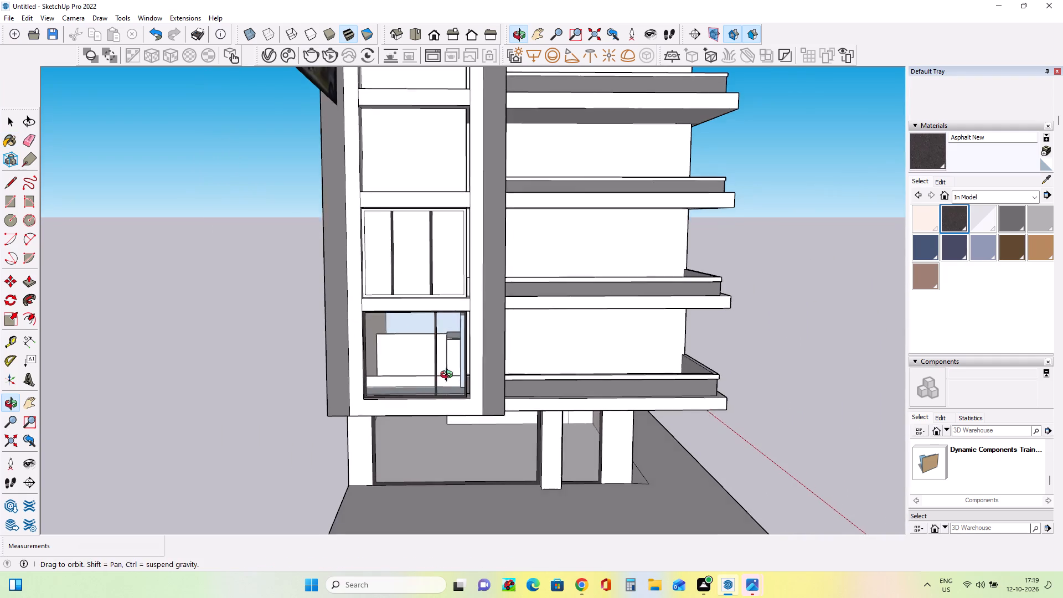
Paint the three panes of the second-lowest bay's window with the CoolGray4 material.
middle_drag(449, 376, 447, 380)
click(972, 224)
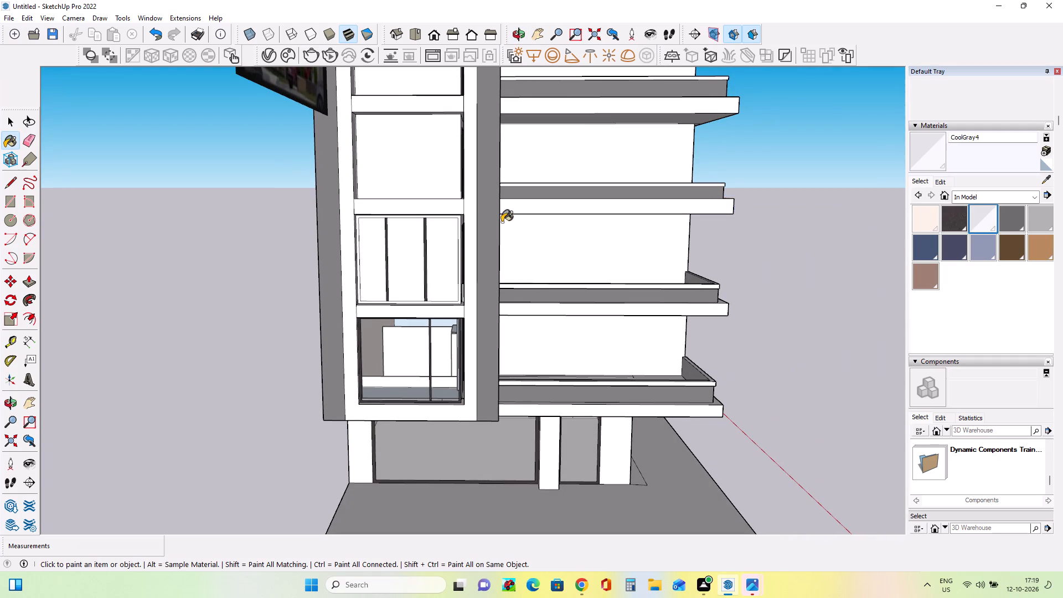
click(427, 261)
click(407, 257)
click(375, 257)
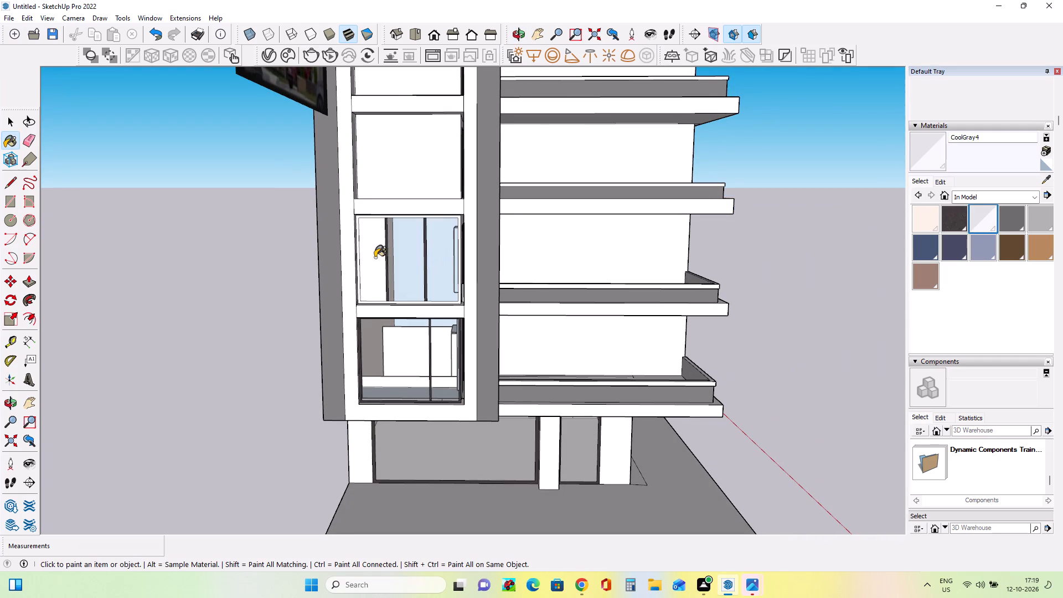
Draw a vertical line between the bottom and top frame of the lowest bay's window, in the wide pane left of its mullion.
middle_drag(486, 276, 411, 245)
scroll(411, 244, down, 1)
middle_drag(364, 342, 386, 338)
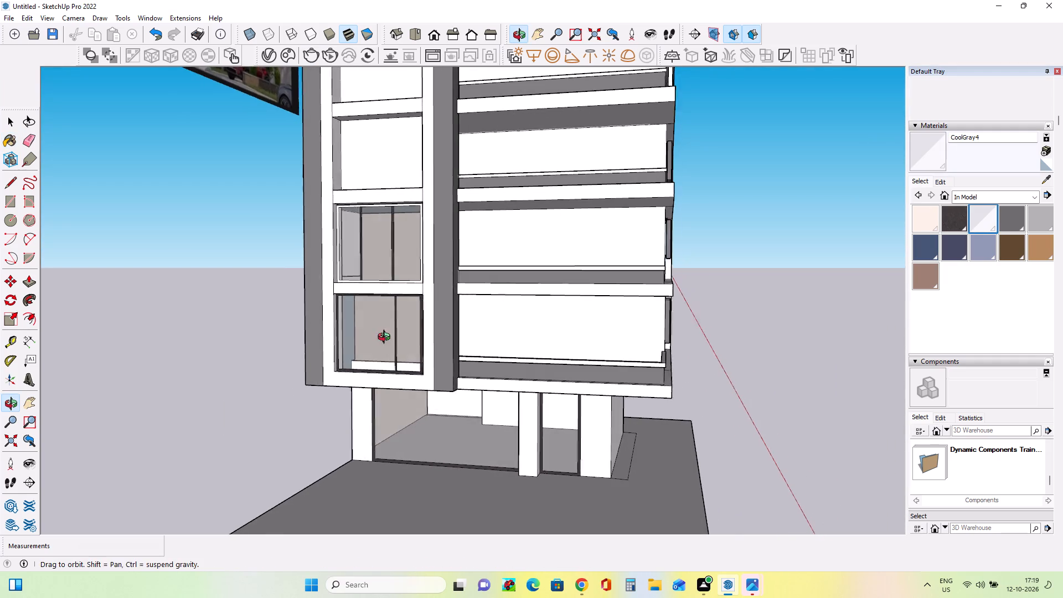
middle_drag(386, 338, 415, 331)
scroll(404, 362, up, 6)
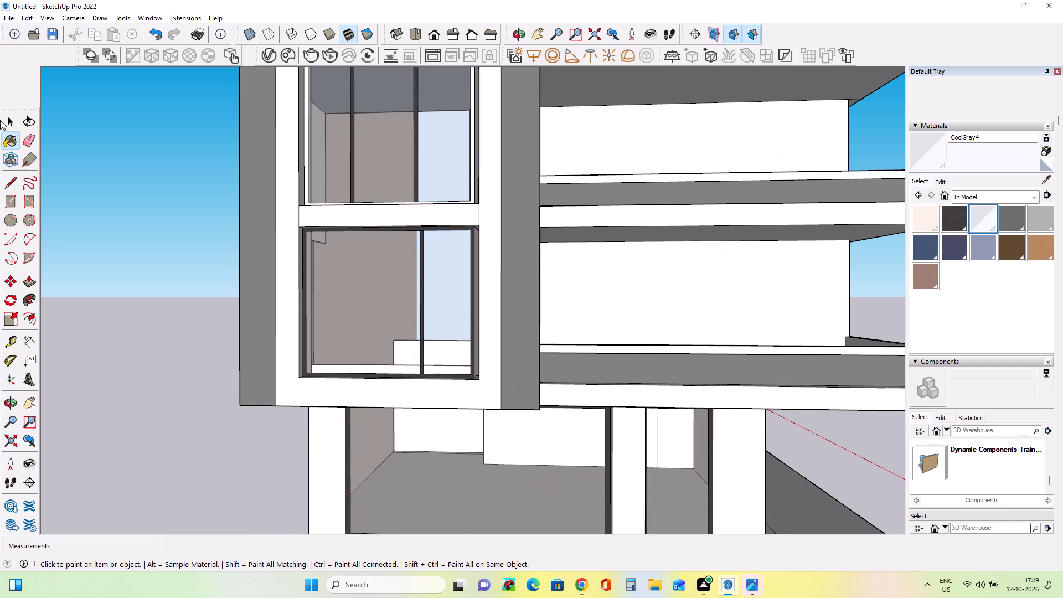
click(10, 179)
middle_drag(372, 375, 440, 384)
click(409, 383)
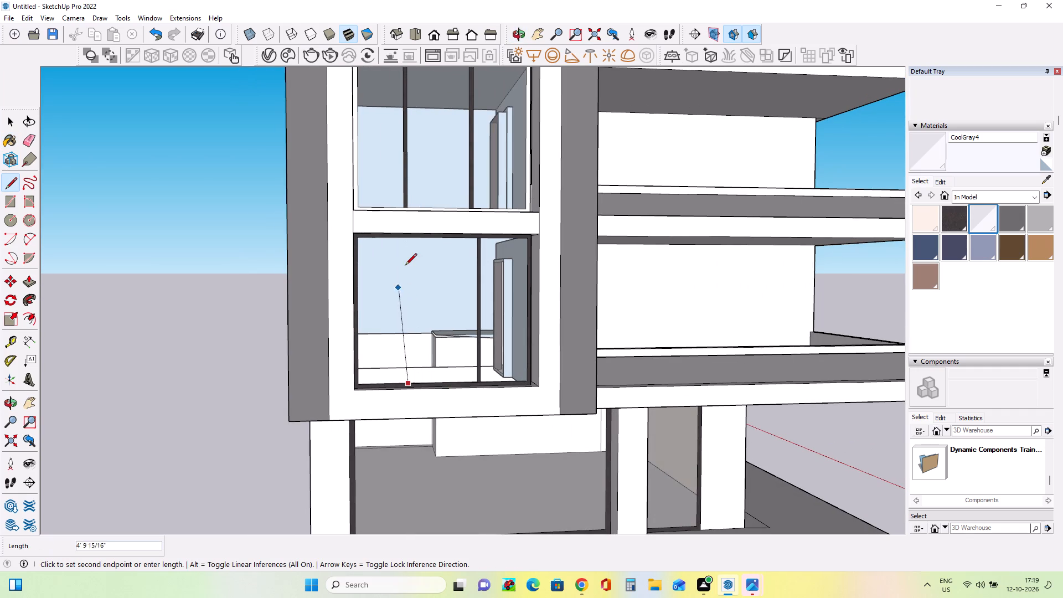
click(414, 241)
Draw a second vertical line about 6' 5 9/16" long just right of the new line in the lowest bay to outline a narrow mullion.
scroll(416, 272, up, 4)
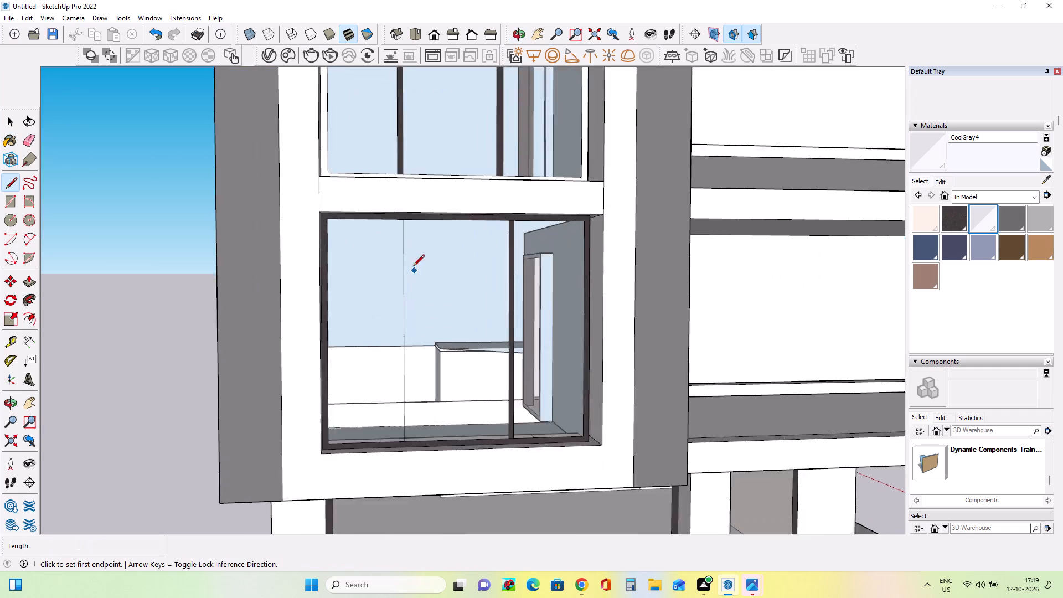
scroll(413, 267, up, 5)
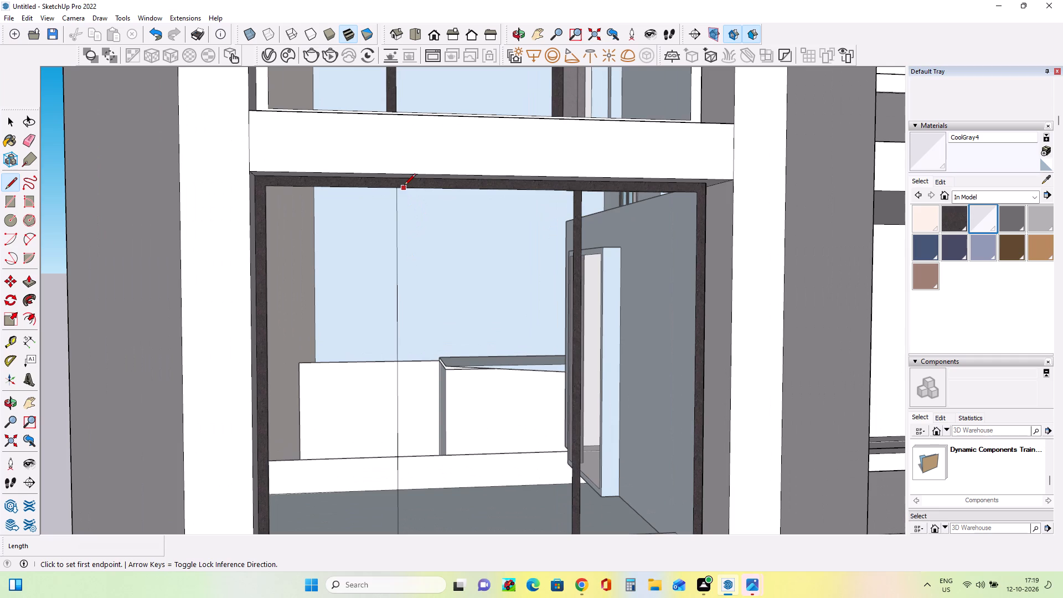
click(404, 186)
scroll(419, 338, down, 4)
scroll(415, 389, down, 5)
scroll(416, 453, up, 2)
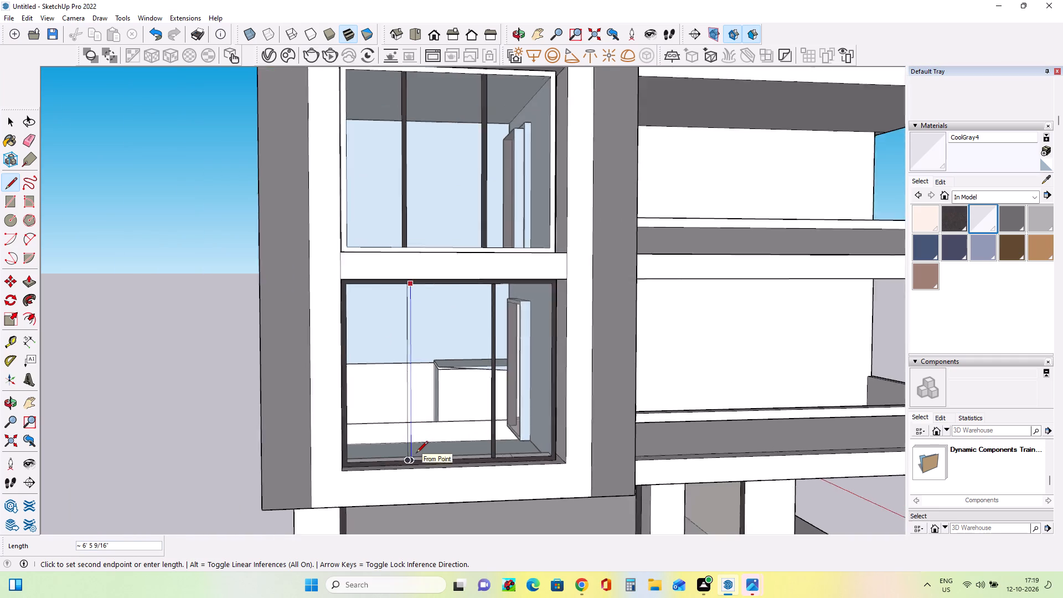
scroll(416, 453, up, 8)
click(416, 453)
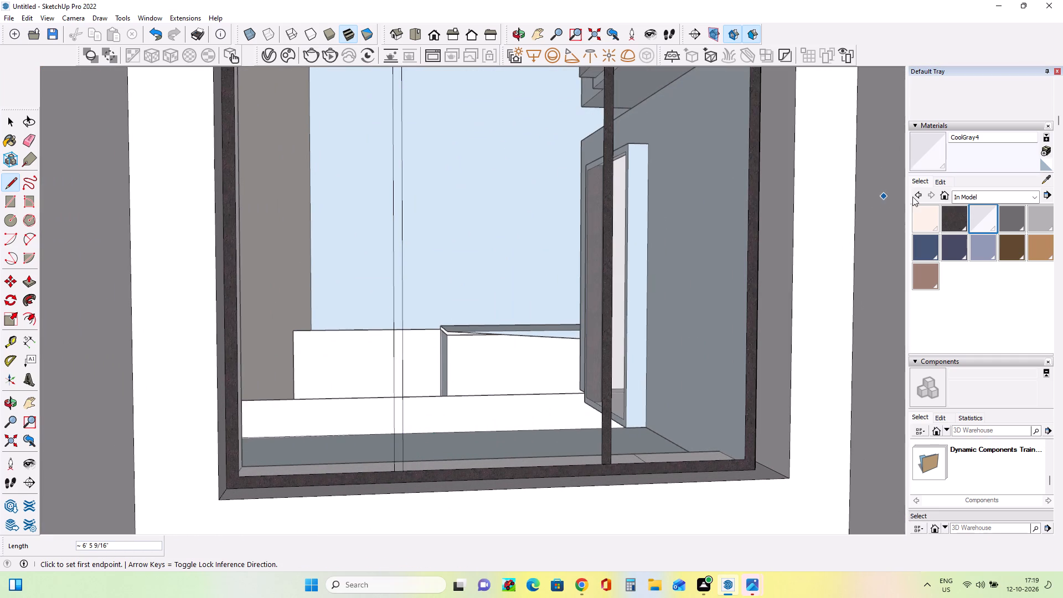
Paint the new left mullion strip in the lowest bay's window with the Asphalt New material.
click(957, 231)
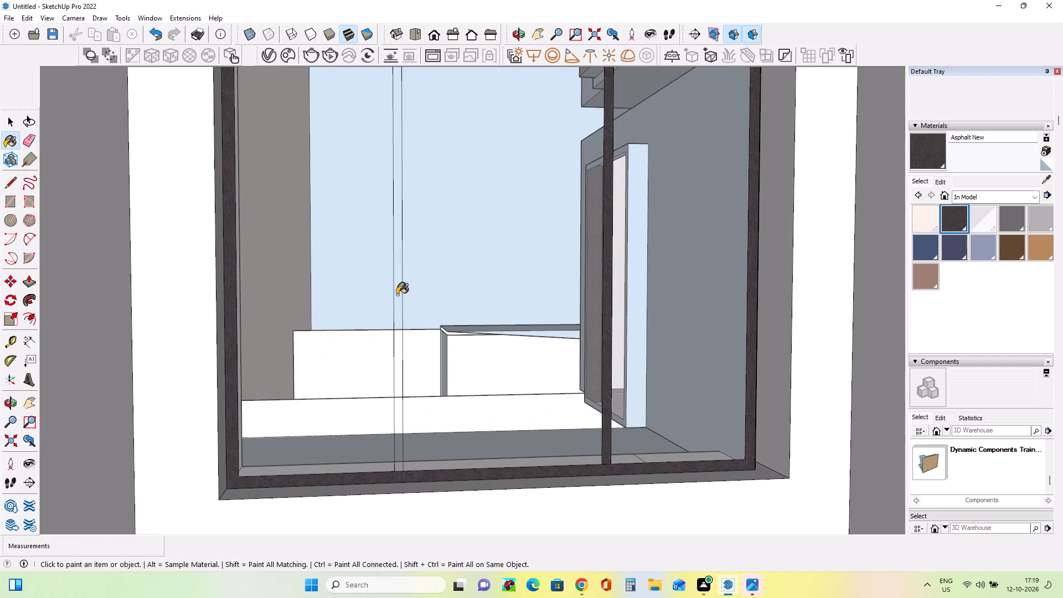
click(397, 295)
Erase both edges of the right mullion in the second-lowest bay's window.
scroll(416, 293, down, 15)
middle_drag(490, 313, 458, 328)
scroll(457, 328, down, 2)
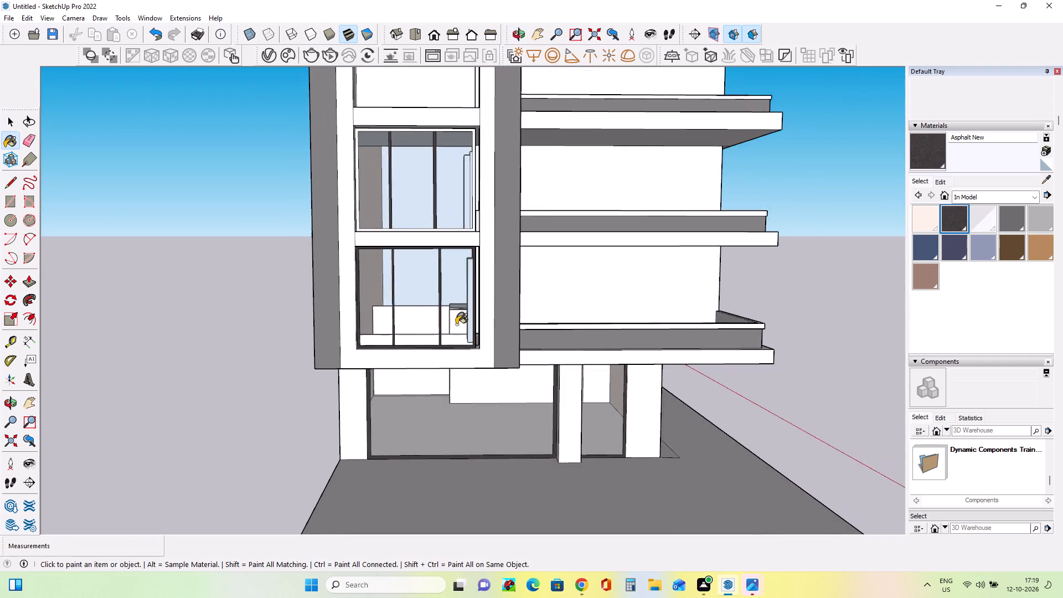
scroll(456, 324, down, 7)
middle_drag(494, 309, 482, 322)
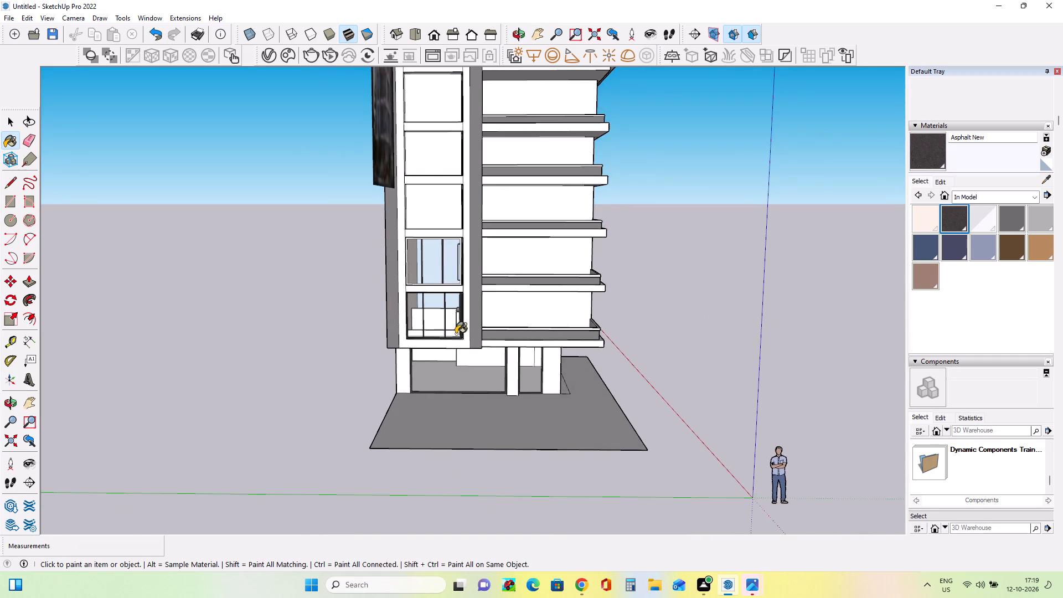
scroll(456, 334, up, 9)
scroll(419, 195, up, 3)
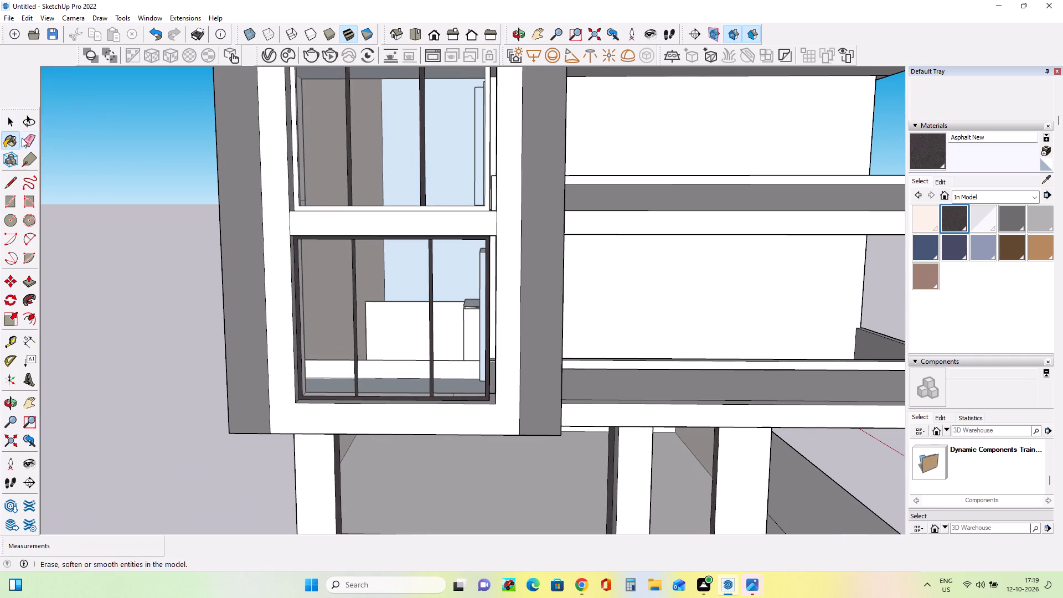
click(31, 142)
drag(416, 175, 422, 174)
click(422, 174)
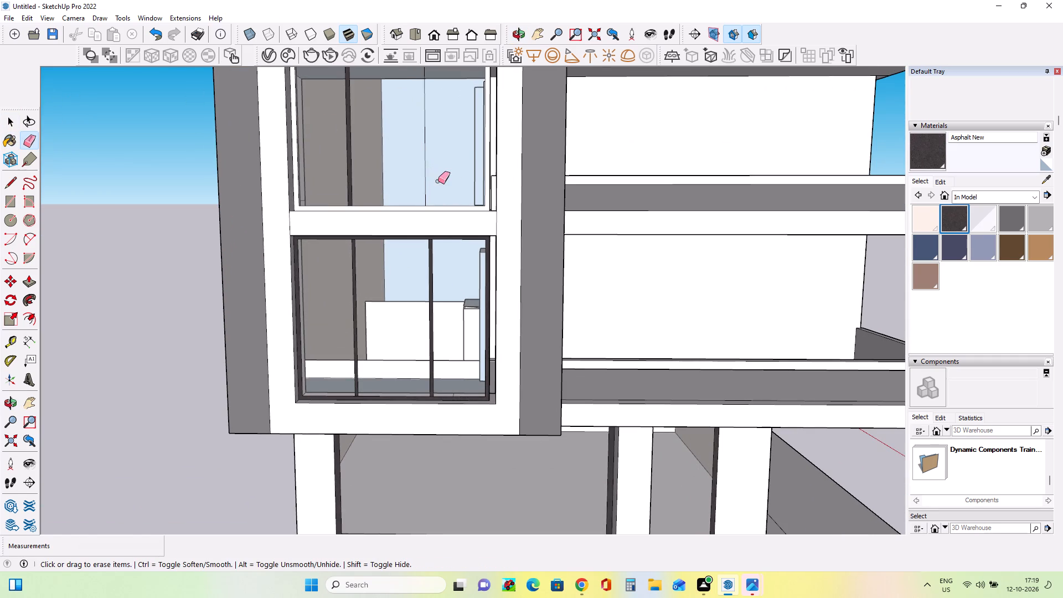
drag(423, 176, 432, 176)
Copy the lowest bay's two dark mullions, faces and edges together, about 7' 9 9/16" up onto the bottom frame edge of the second-lowest bay's window.
scroll(426, 280, up, 2)
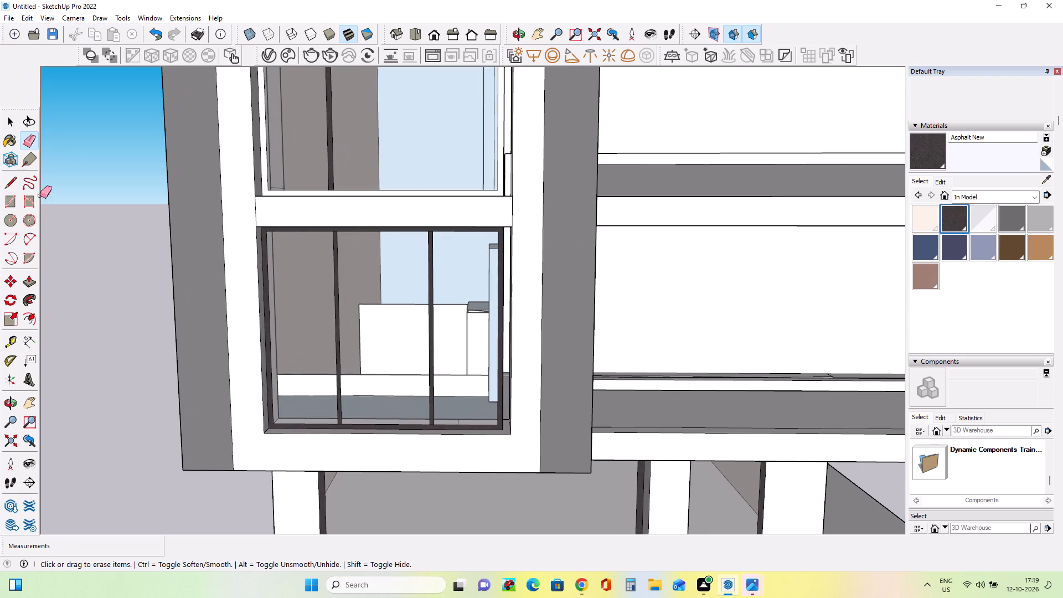
click(8, 124)
scroll(262, 373, up, 7)
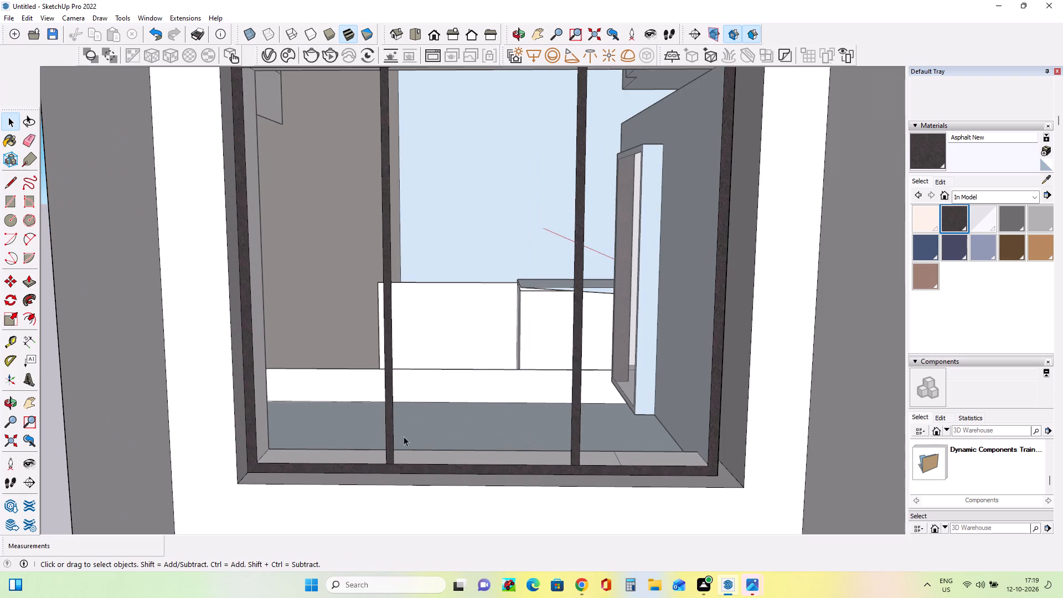
scroll(391, 430, up, 2)
scroll(391, 430, down, 1)
scroll(391, 430, up, 4)
click(395, 424)
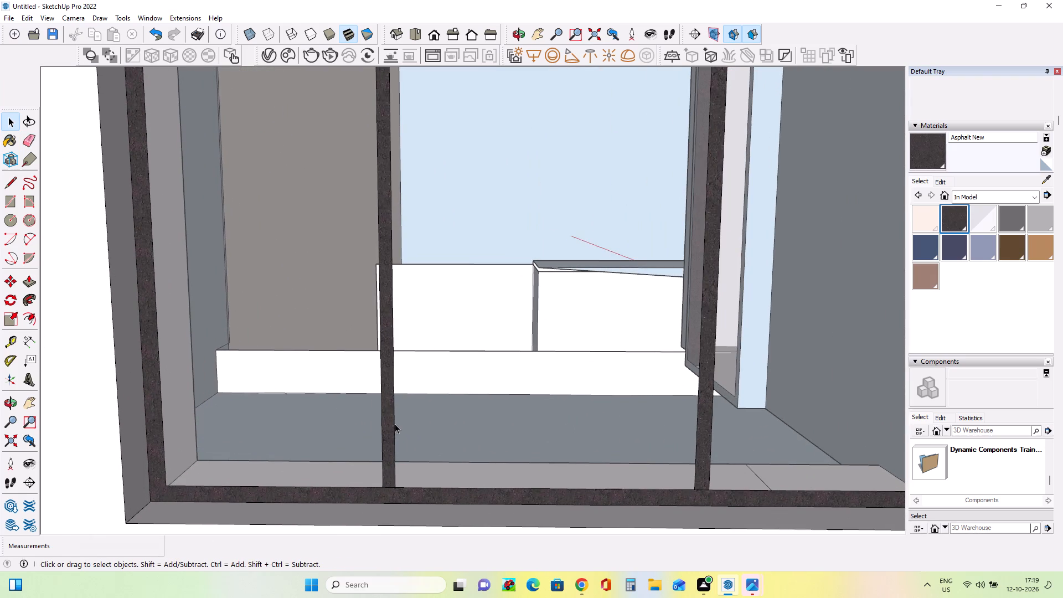
click(383, 433)
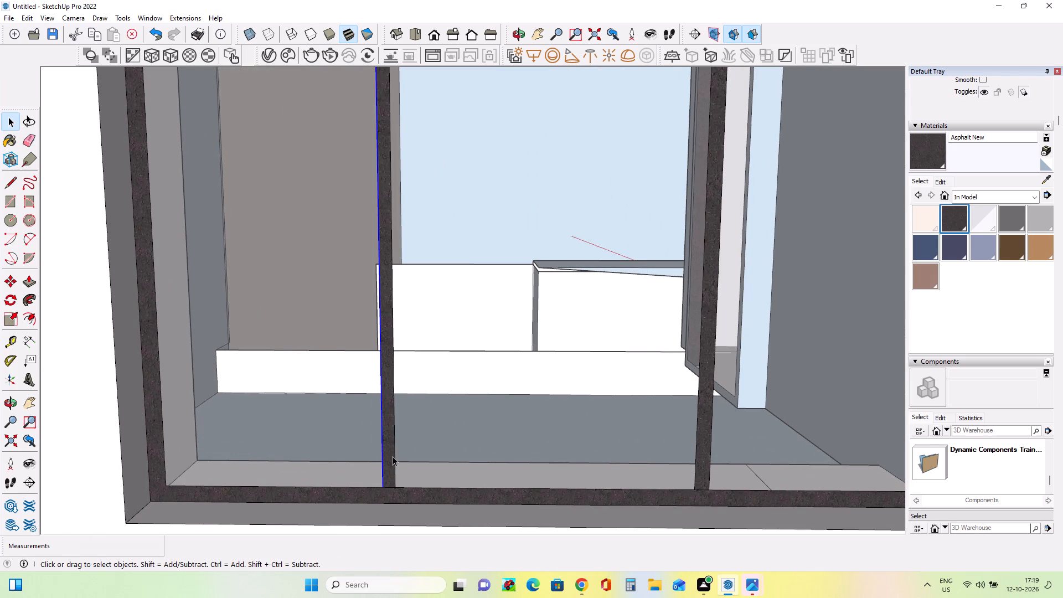
ctrl+click(390, 448)
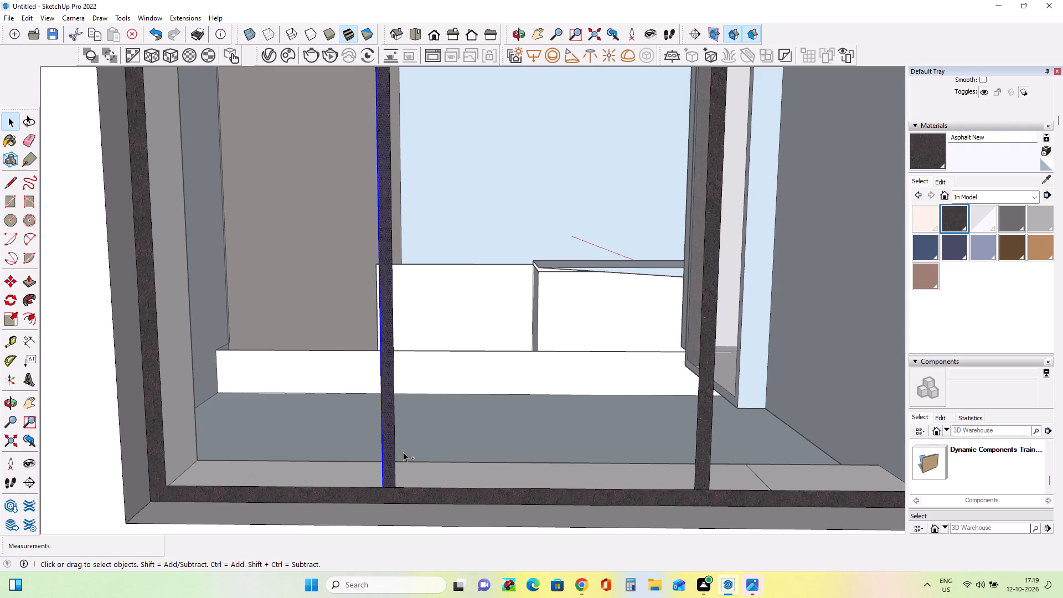
ctrl+scroll(394, 455, up, 5)
ctrl+scroll(394, 453, down, 2)
ctrl+scroll(394, 454, up, 3)
ctrl+click(397, 447)
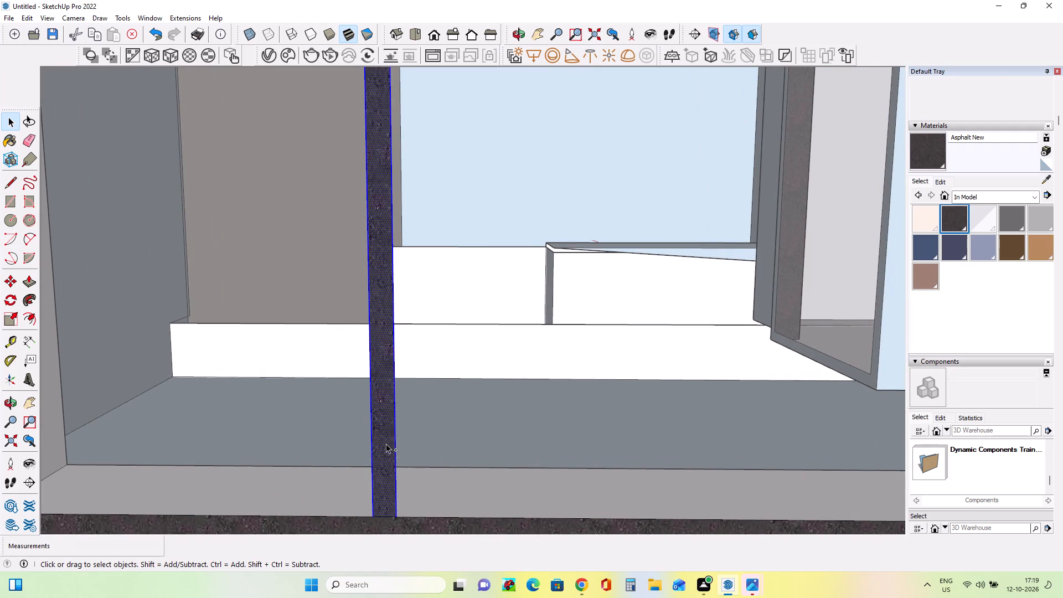
ctrl+scroll(367, 422, down, 18)
ctrl+scroll(541, 466, up, 8)
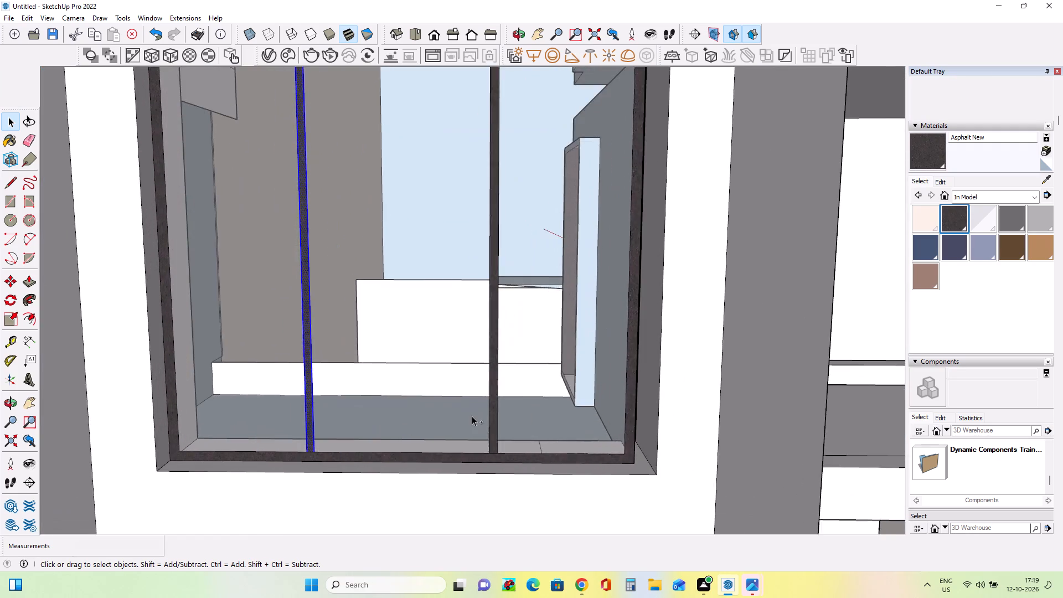
ctrl+scroll(472, 416, up, 6)
ctrl+click(505, 447)
ctrl+click(503, 457)
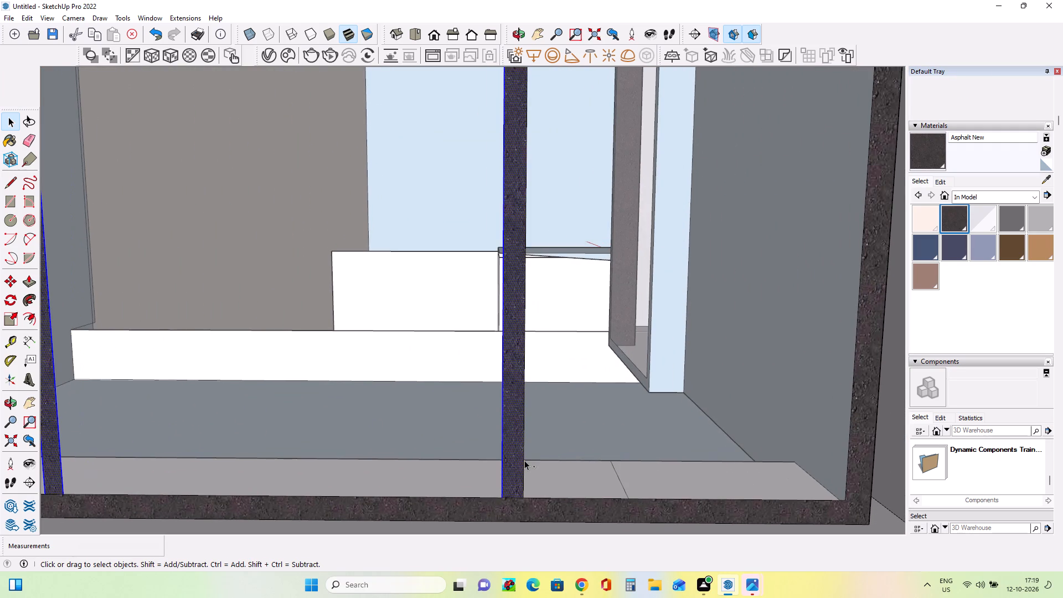
ctrl+click(525, 460)
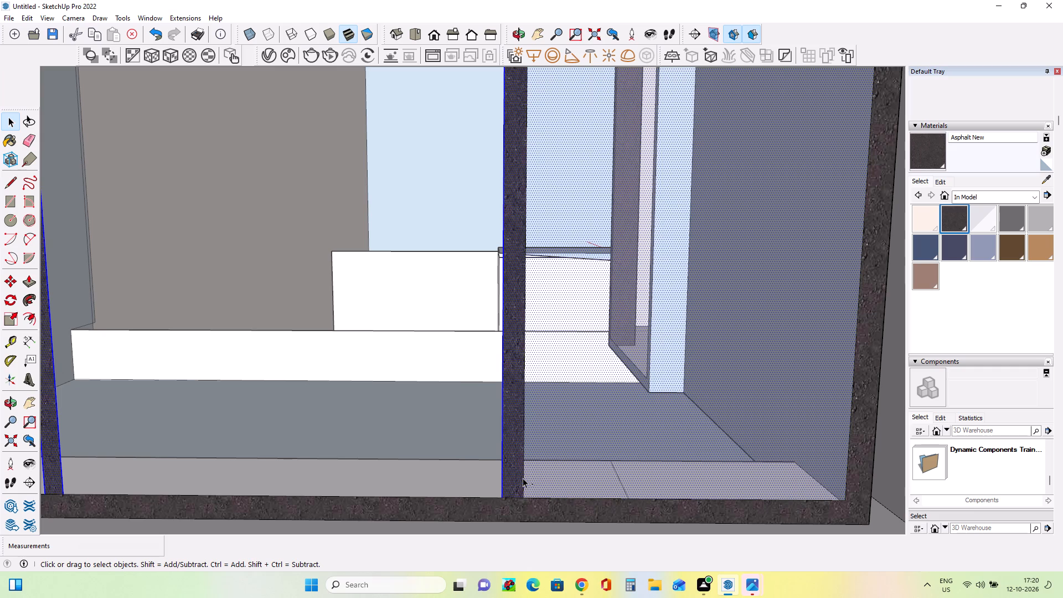
ctrl+click(523, 478)
shift+click(543, 458)
shift+scroll(473, 432, down, 4)
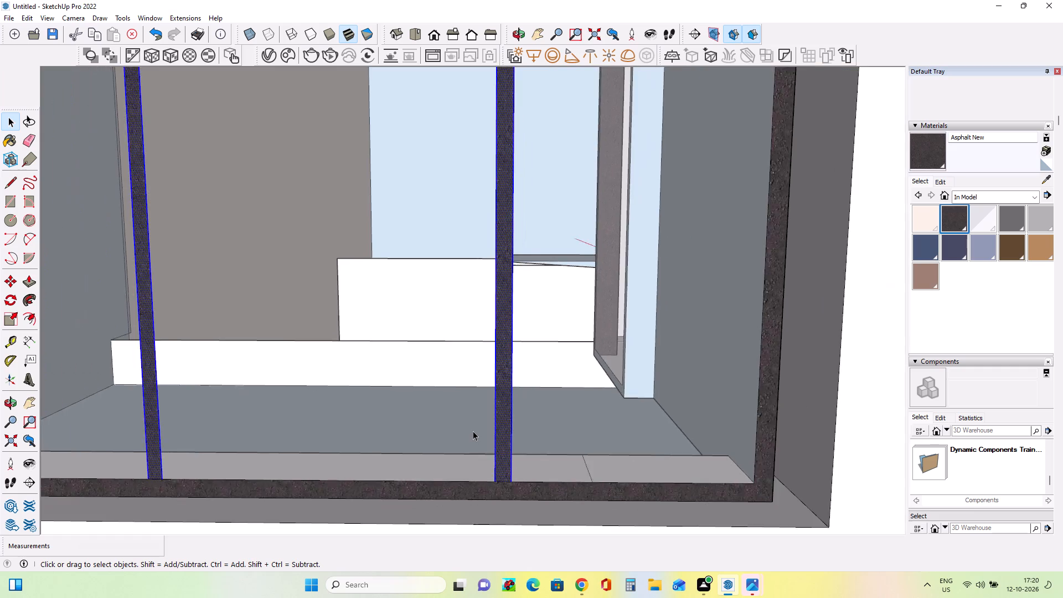
shift+scroll(473, 431, down, 13)
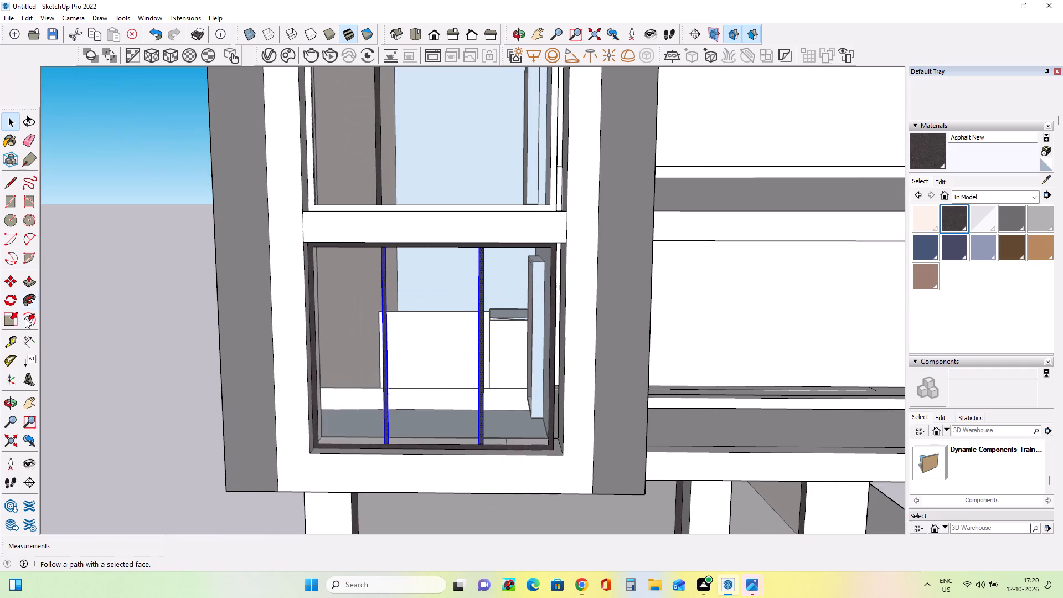
click(13, 285)
scroll(382, 454, up, 13)
click(394, 421)
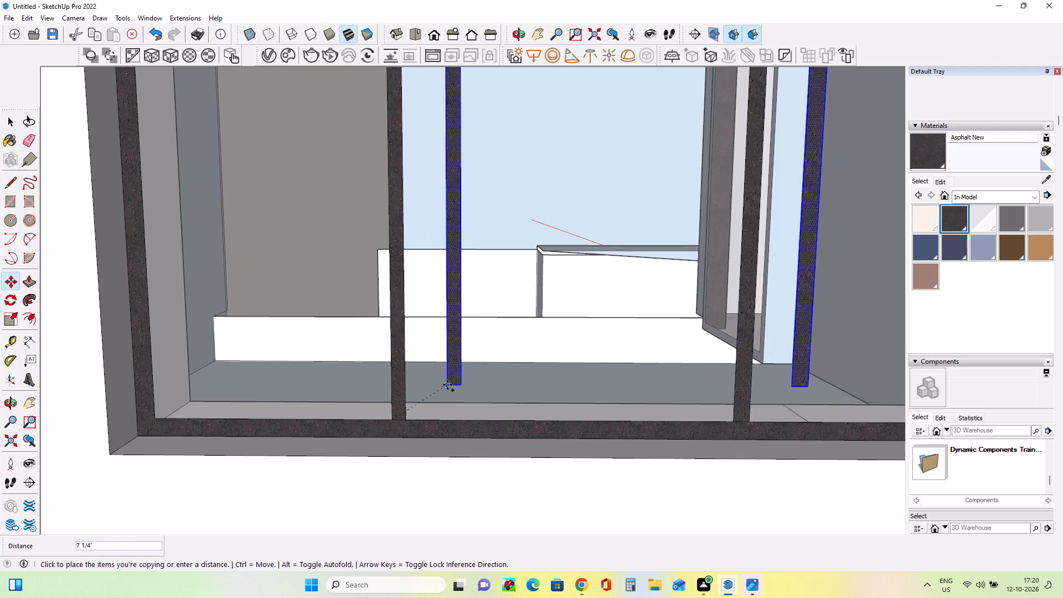
scroll(435, 380, down, 16)
scroll(434, 384, down, 5)
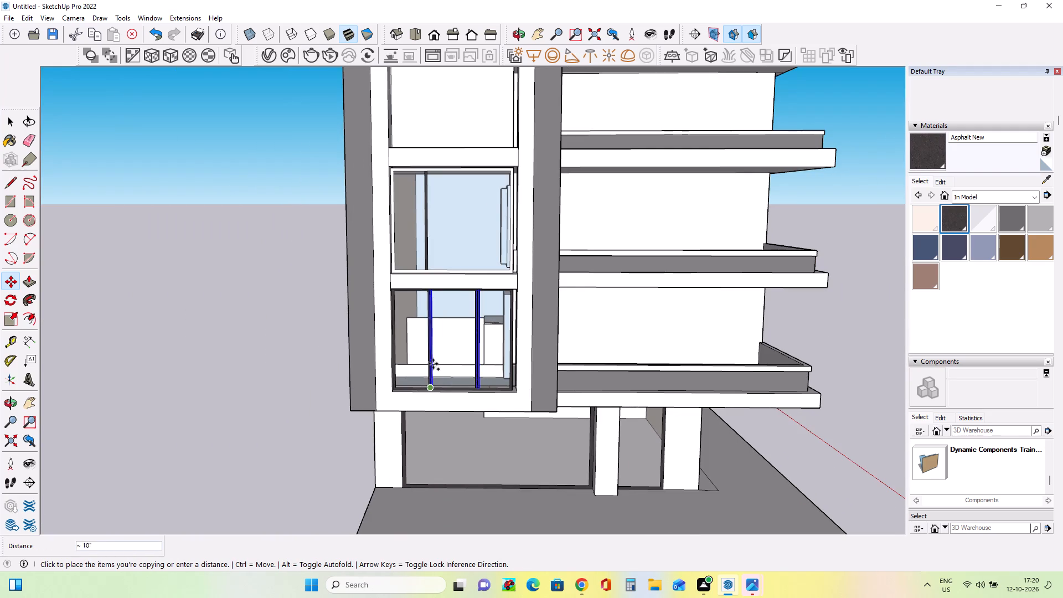
scroll(426, 266, up, 7)
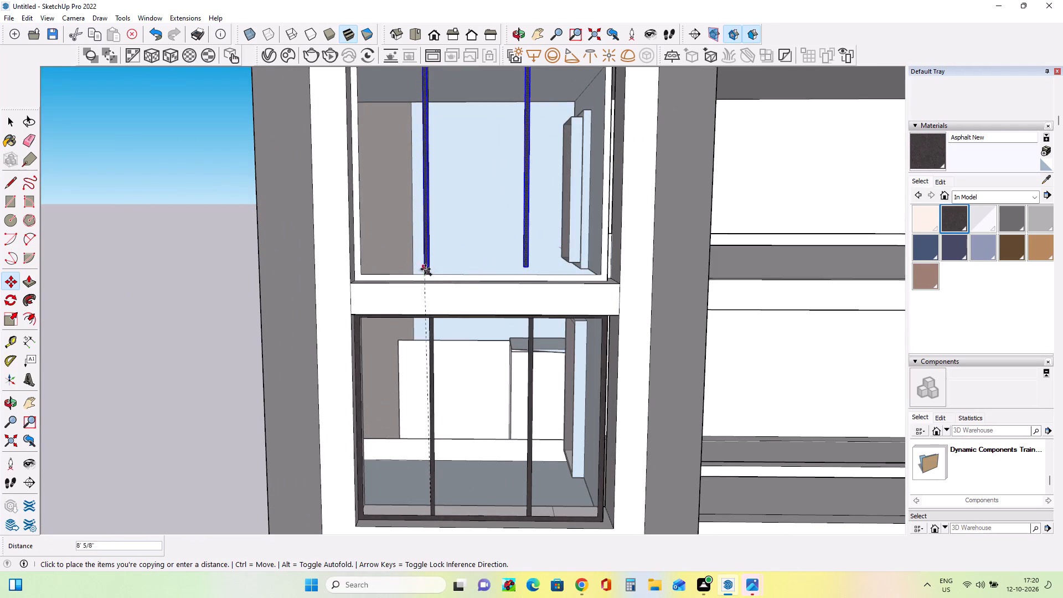
click(425, 271)
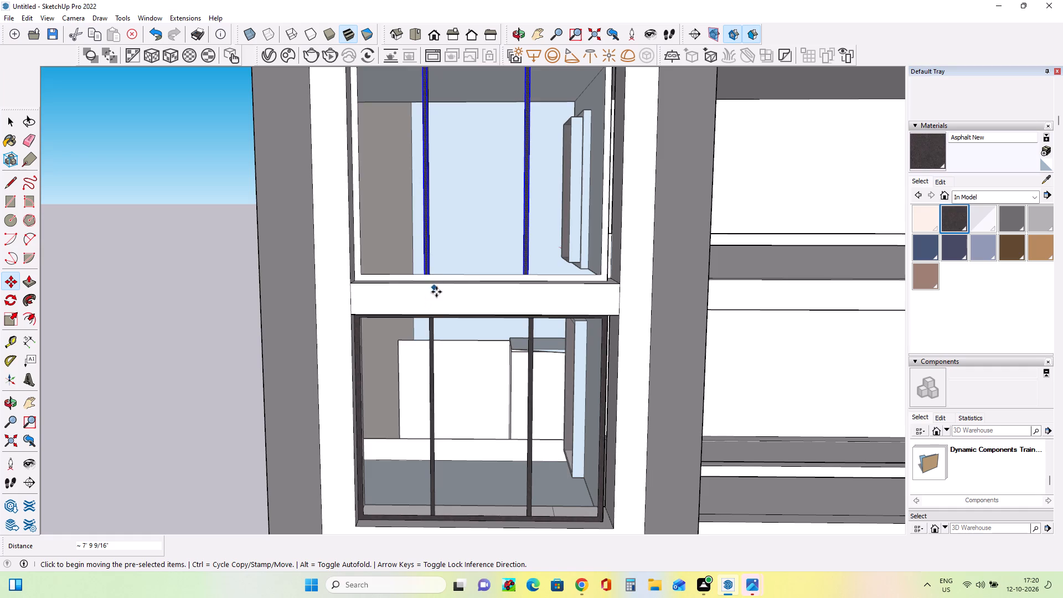
Copy the two mullions from the second-lowest bay about 7' 9 11/16" up to the bottom edge of the third-lowest bay's opening.
scroll(433, 281, down, 8)
scroll(434, 279, up, 4)
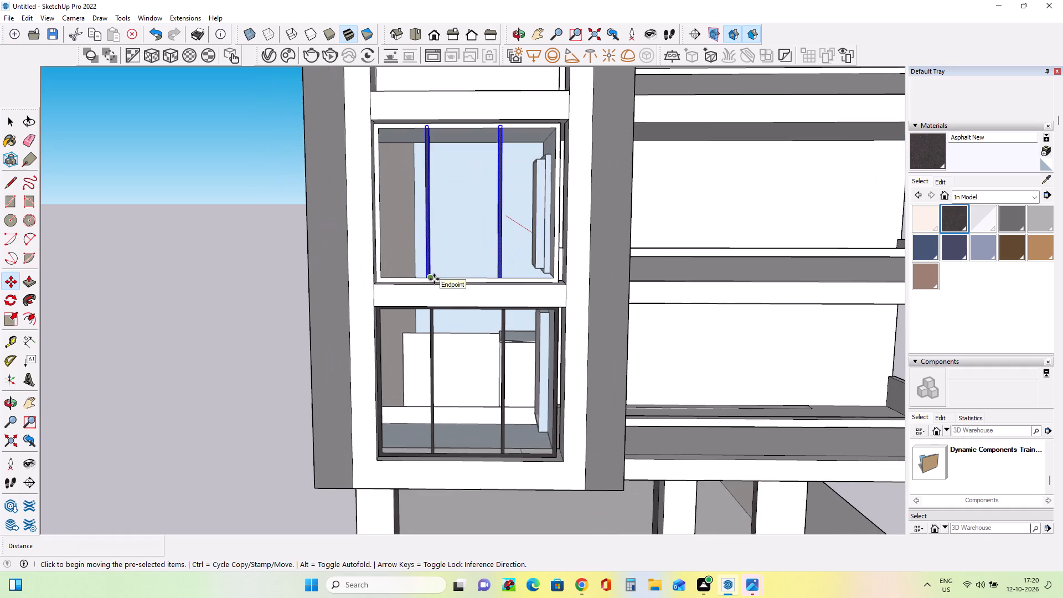
scroll(434, 279, up, 5)
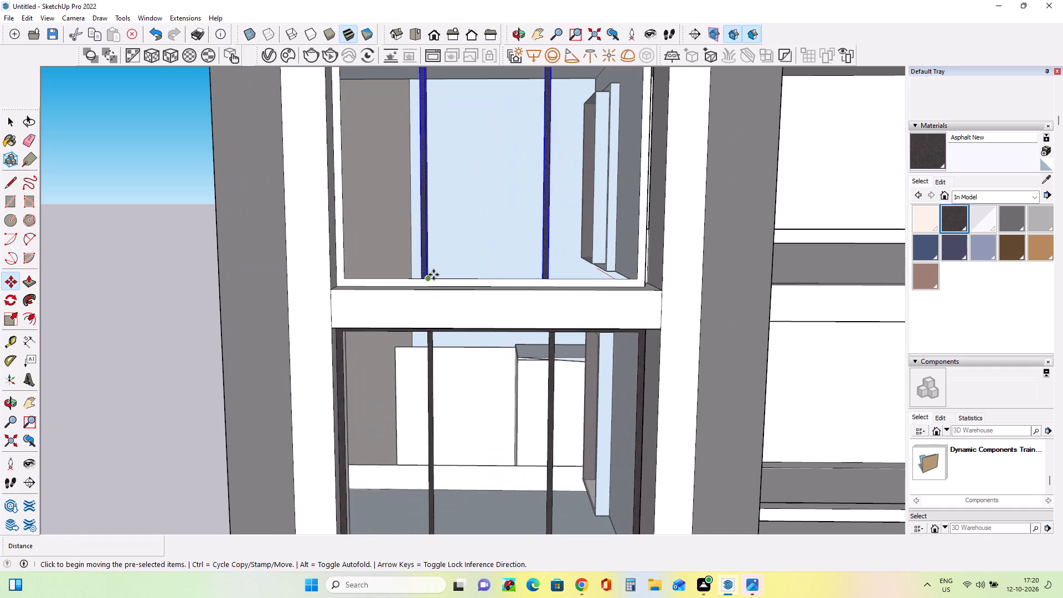
click(421, 277)
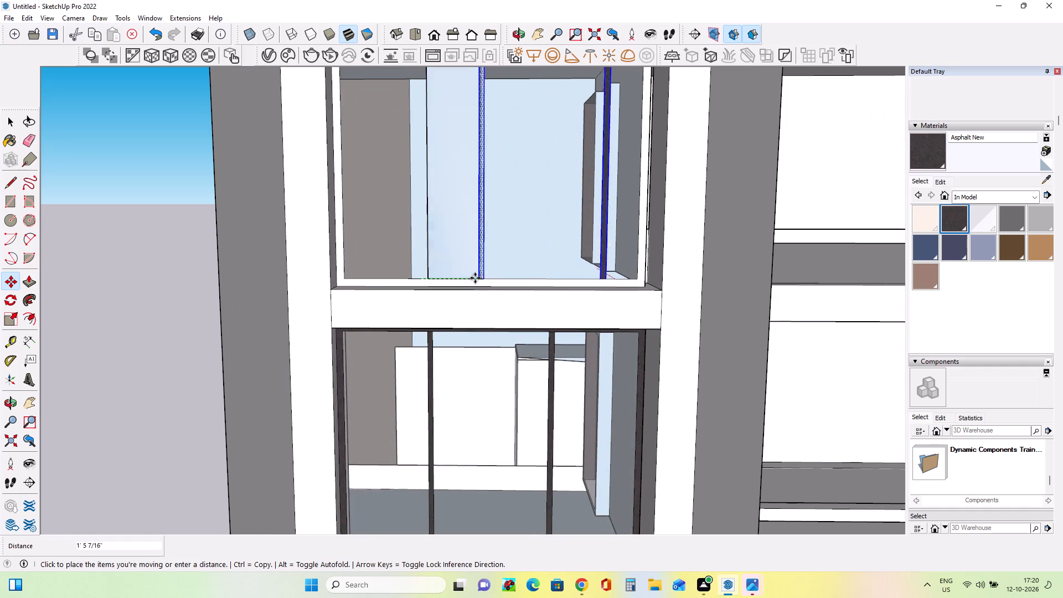
scroll(469, 277, down, 12)
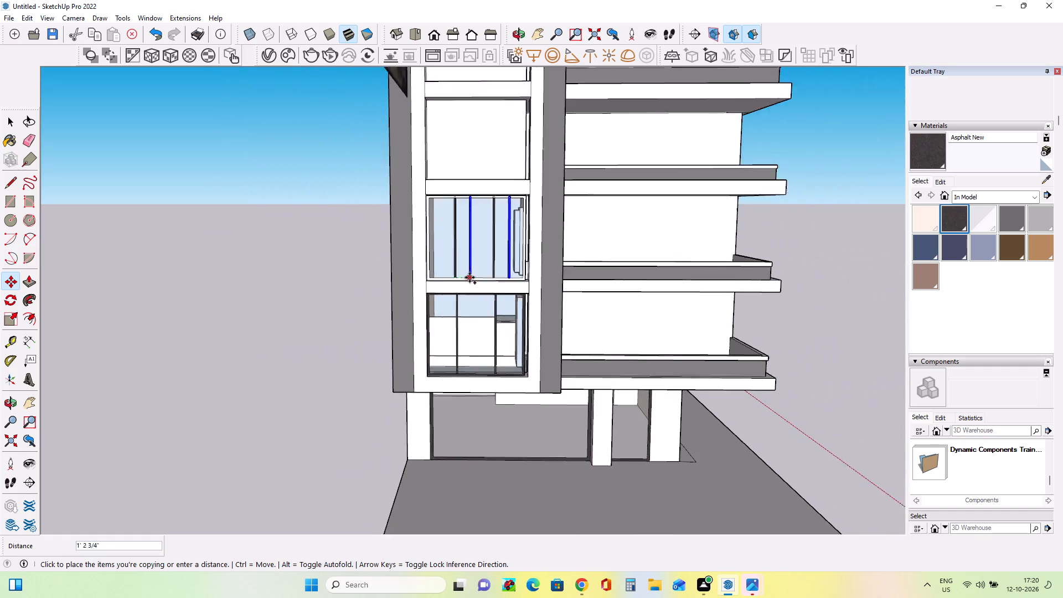
scroll(469, 277, down, 4)
scroll(462, 218, up, 11)
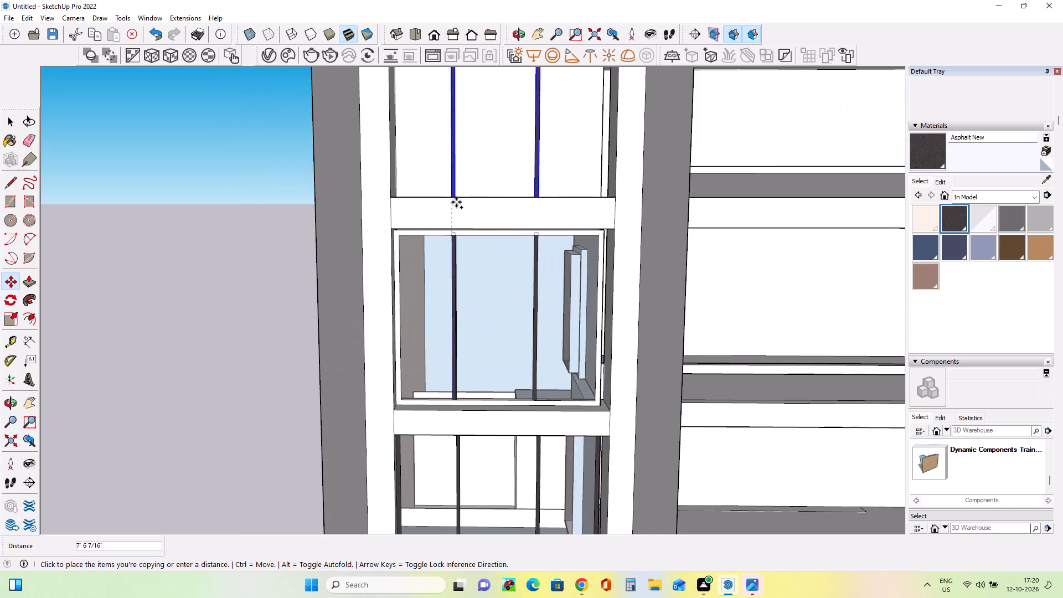
click(452, 200)
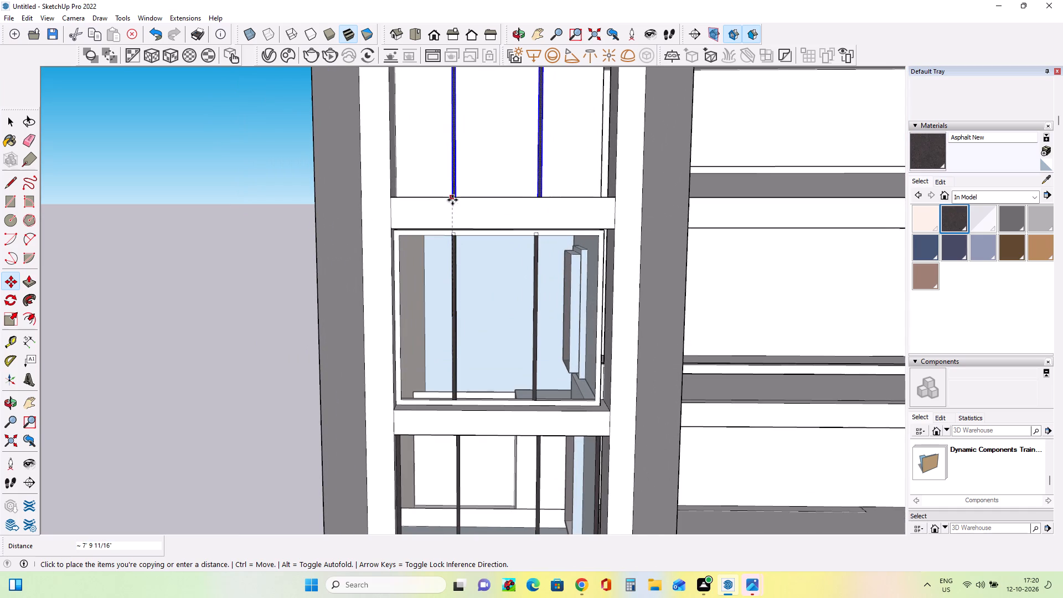
Shift the third-lowest bay's two copied mullions about 7/8" toward the right jamb along the opening's bottom edge.
scroll(453, 203, down, 14)
scroll(469, 153, up, 4)
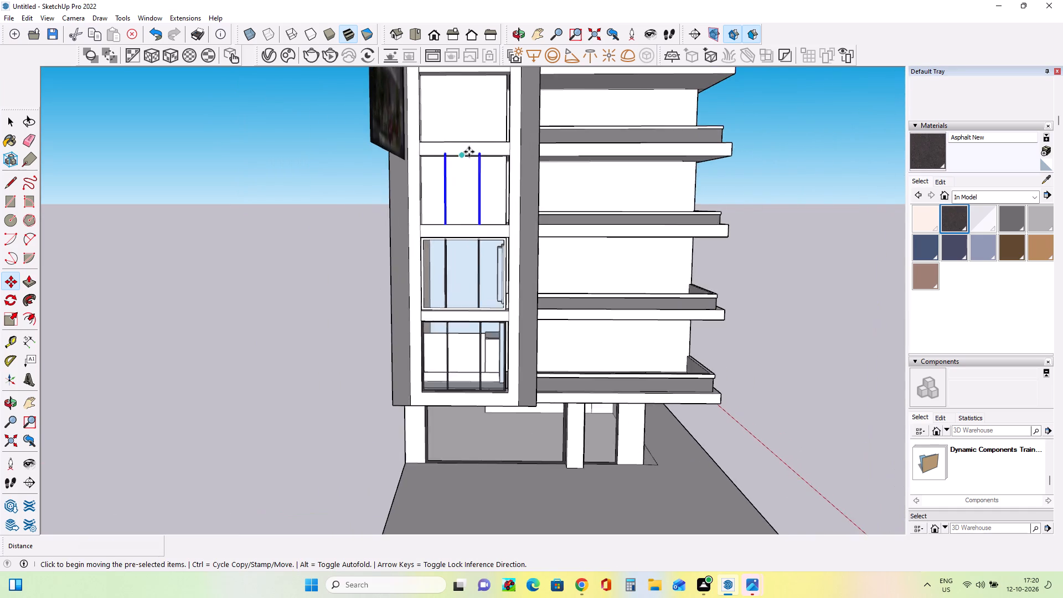
scroll(469, 151, up, 16)
middle_drag(469, 150, 476, 66)
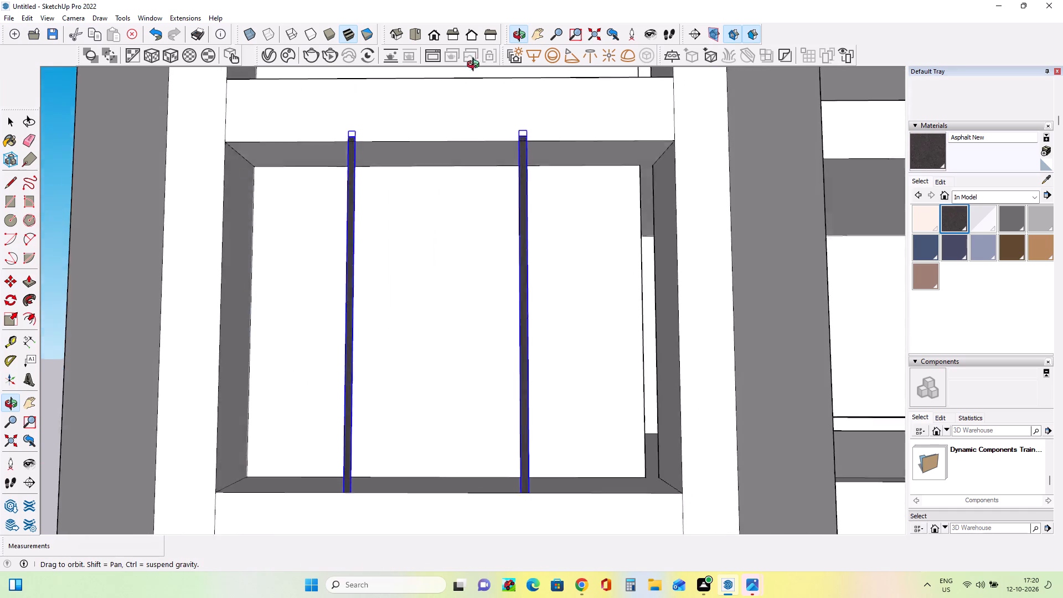
middle_drag(476, 66, 480, 43)
middle_drag(483, 146, 488, 285)
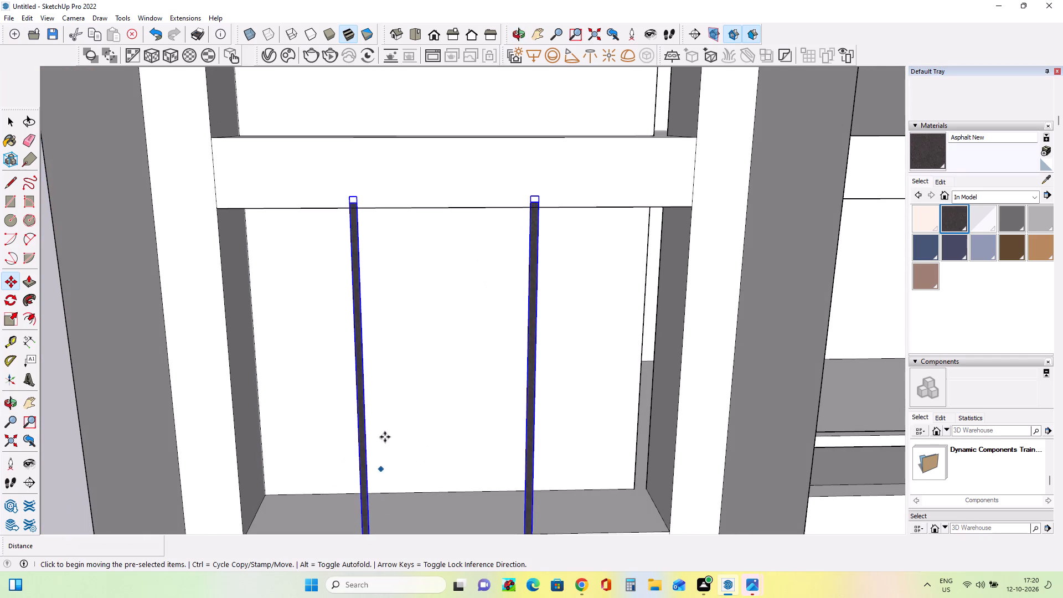
scroll(385, 437, down, 5)
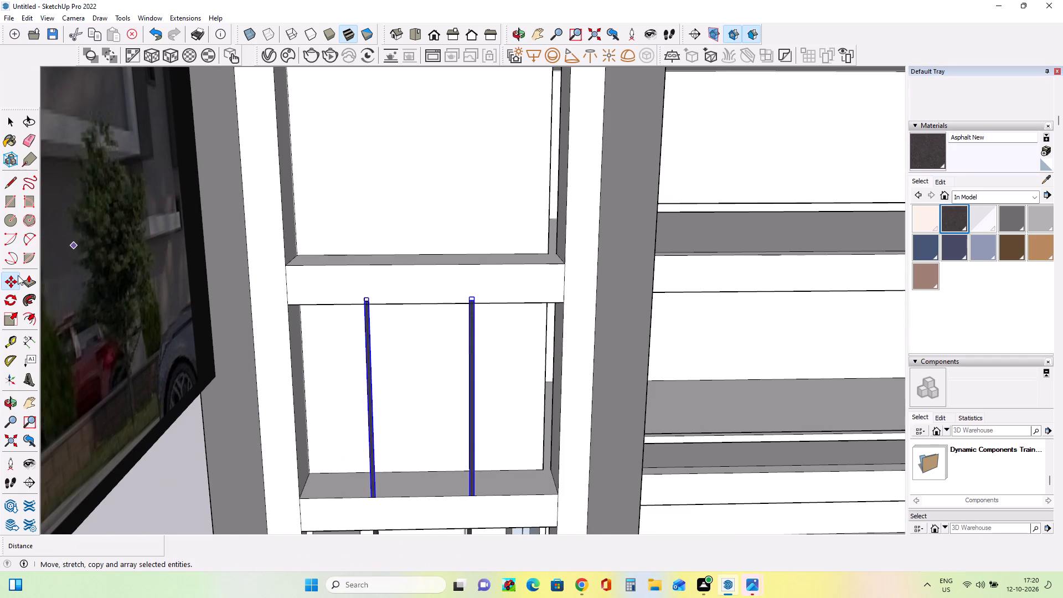
click(371, 494)
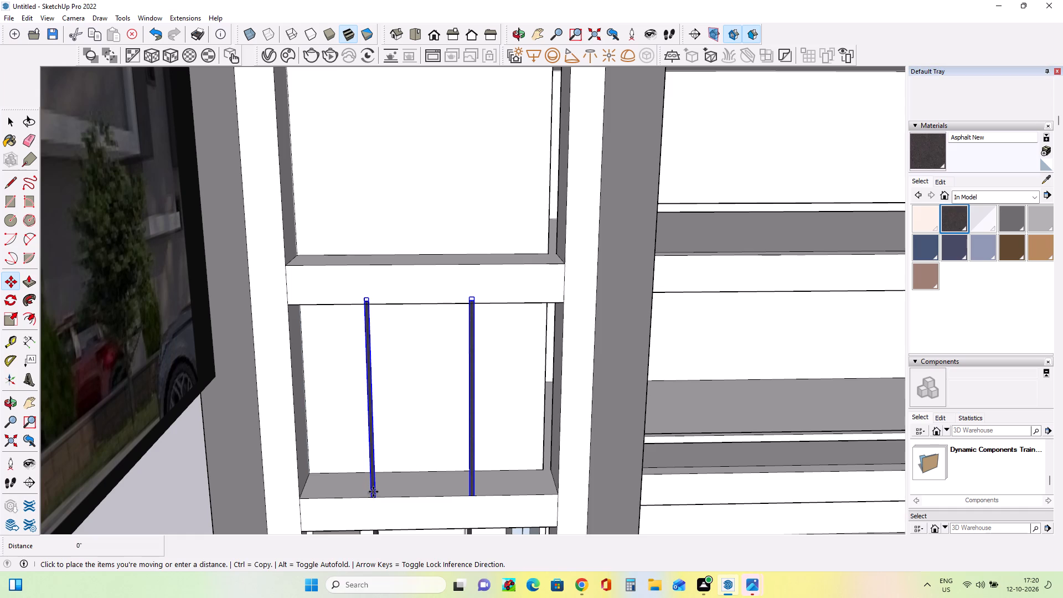
scroll(370, 500, up, 10)
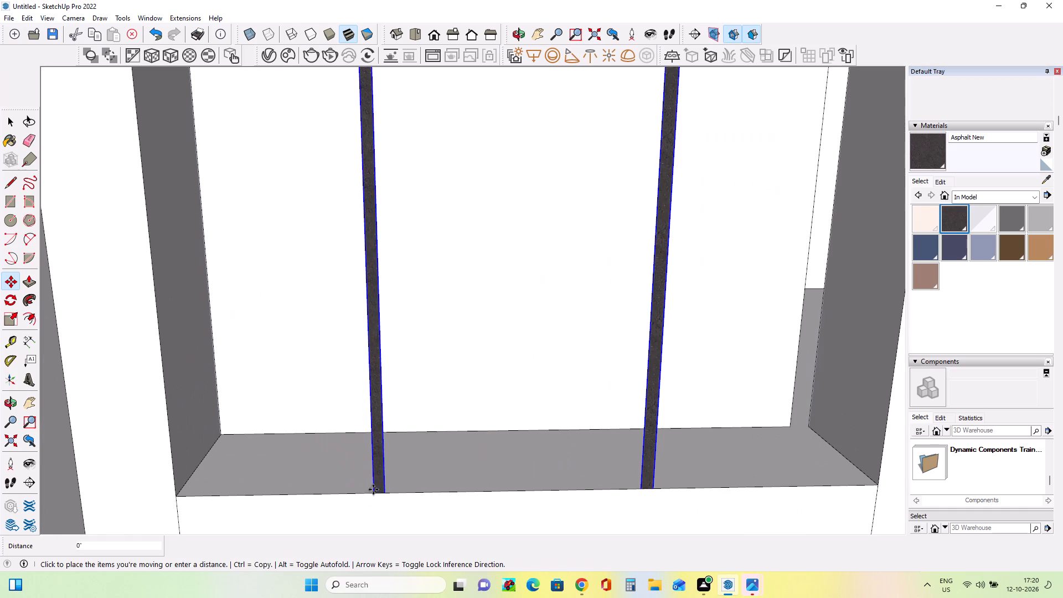
click(380, 493)
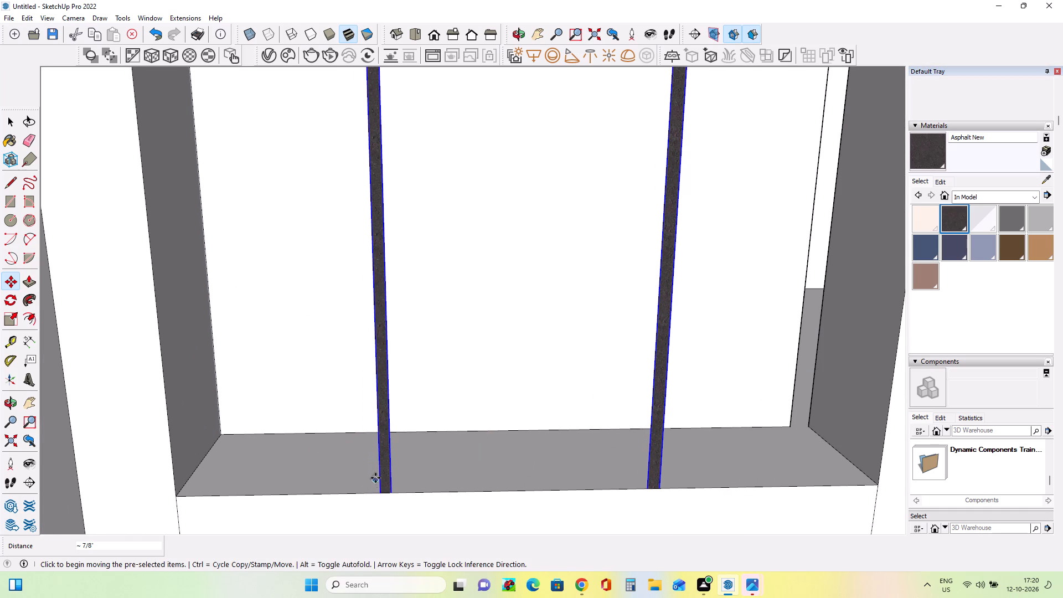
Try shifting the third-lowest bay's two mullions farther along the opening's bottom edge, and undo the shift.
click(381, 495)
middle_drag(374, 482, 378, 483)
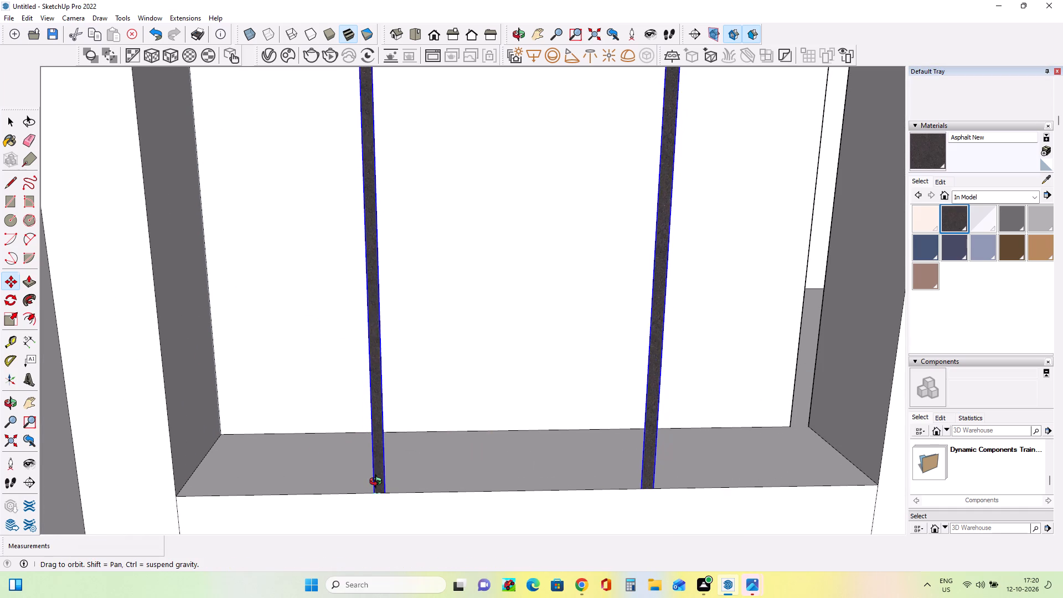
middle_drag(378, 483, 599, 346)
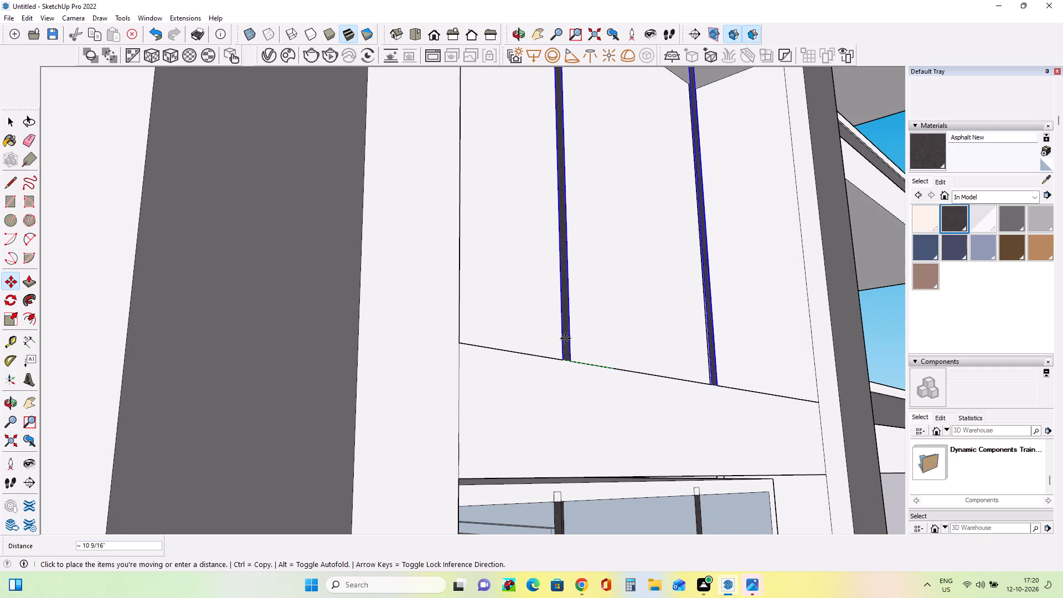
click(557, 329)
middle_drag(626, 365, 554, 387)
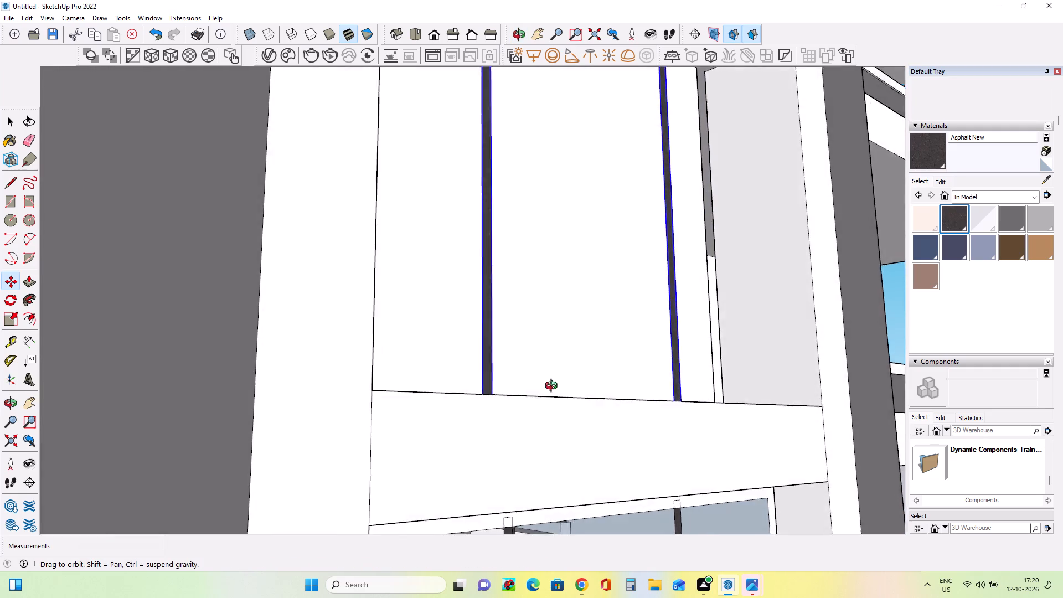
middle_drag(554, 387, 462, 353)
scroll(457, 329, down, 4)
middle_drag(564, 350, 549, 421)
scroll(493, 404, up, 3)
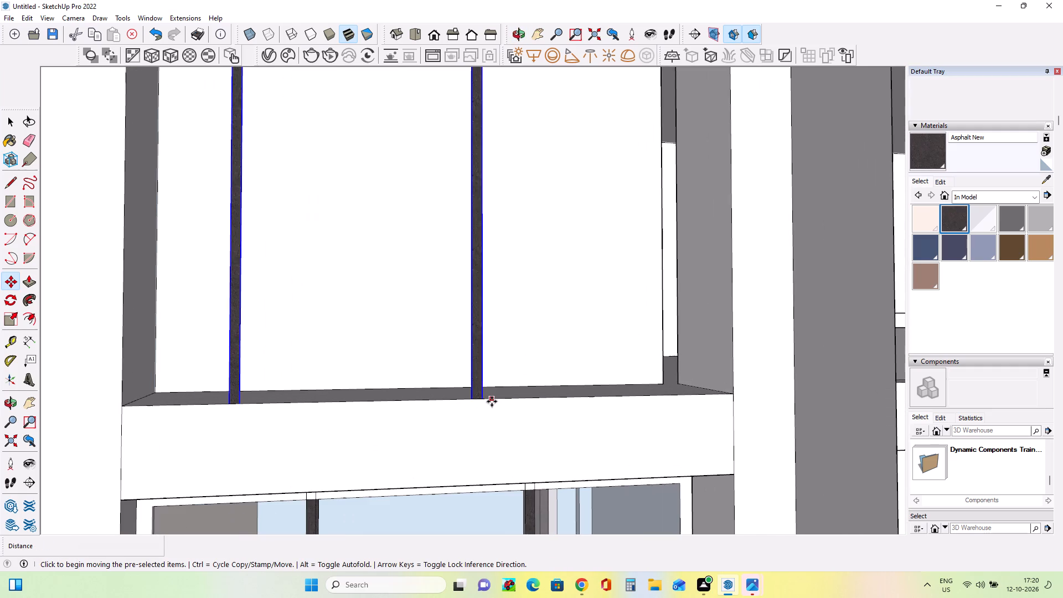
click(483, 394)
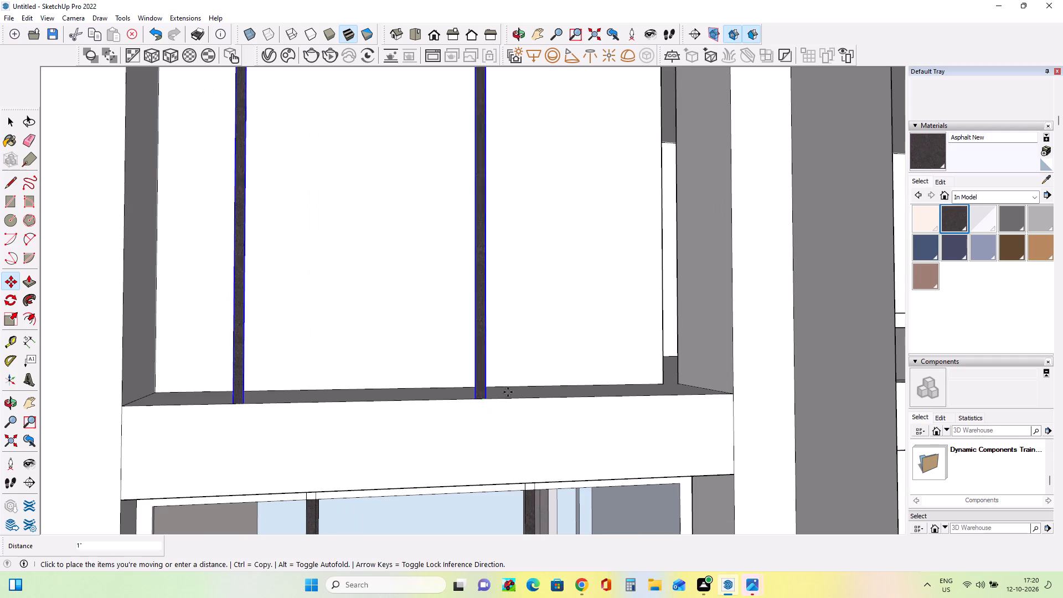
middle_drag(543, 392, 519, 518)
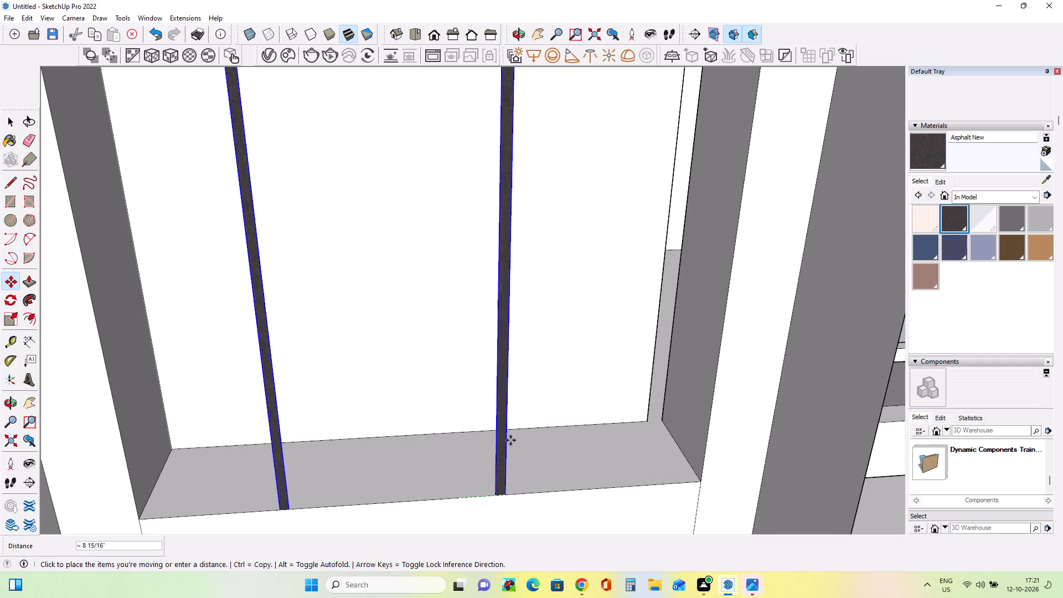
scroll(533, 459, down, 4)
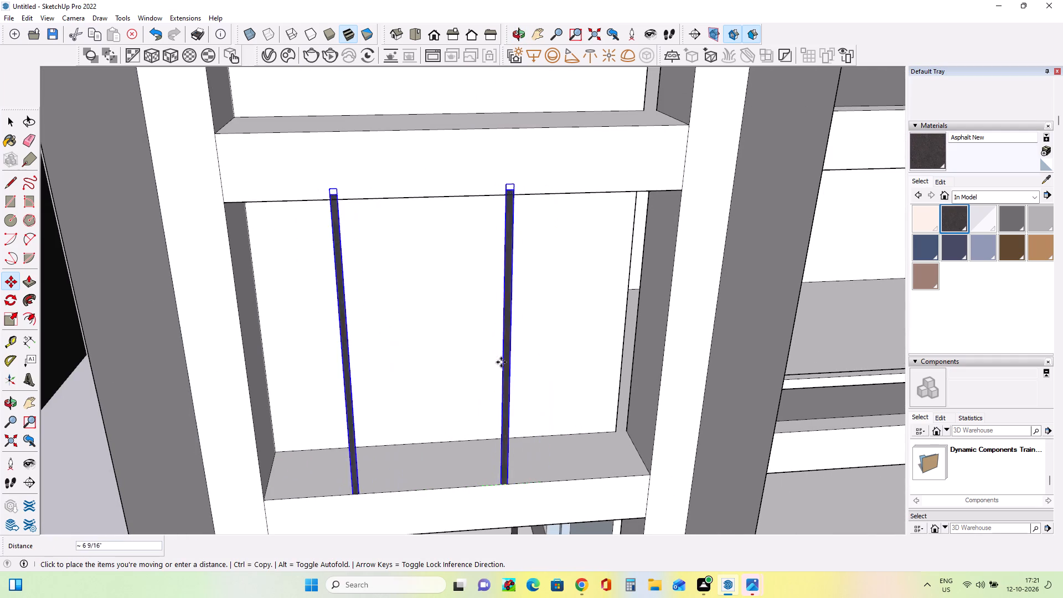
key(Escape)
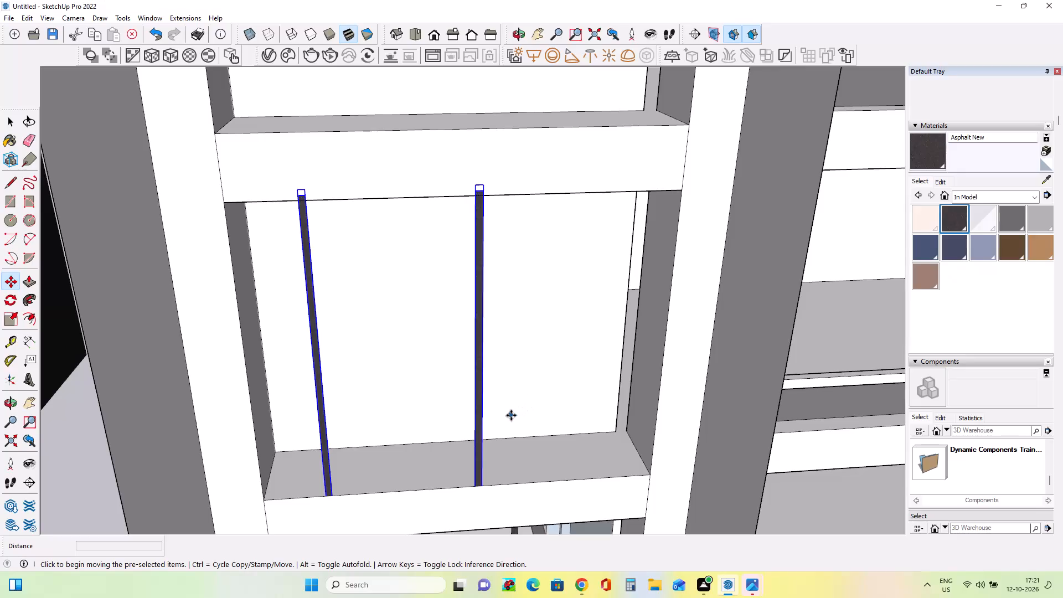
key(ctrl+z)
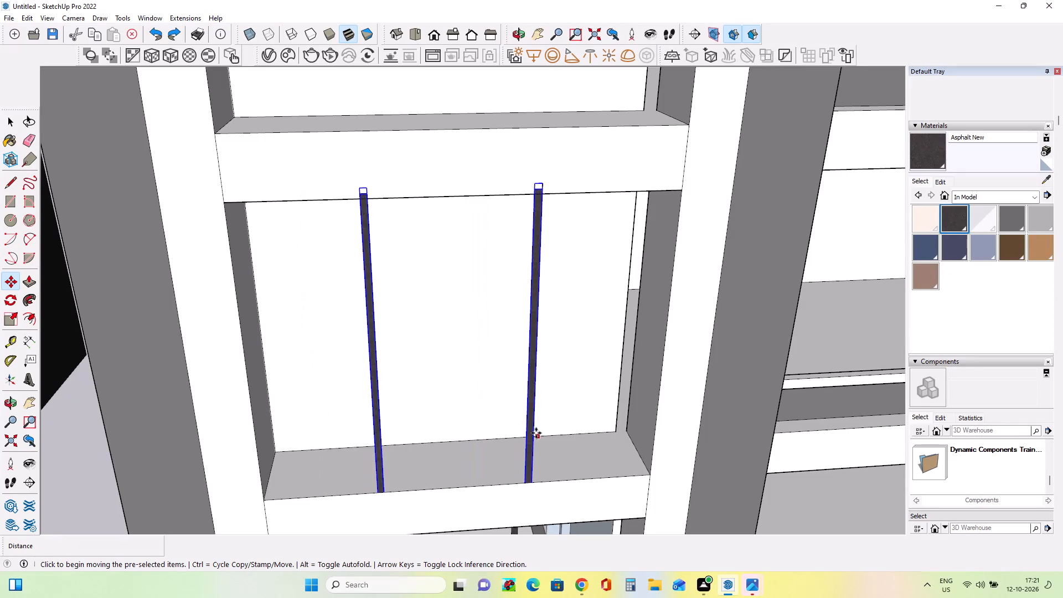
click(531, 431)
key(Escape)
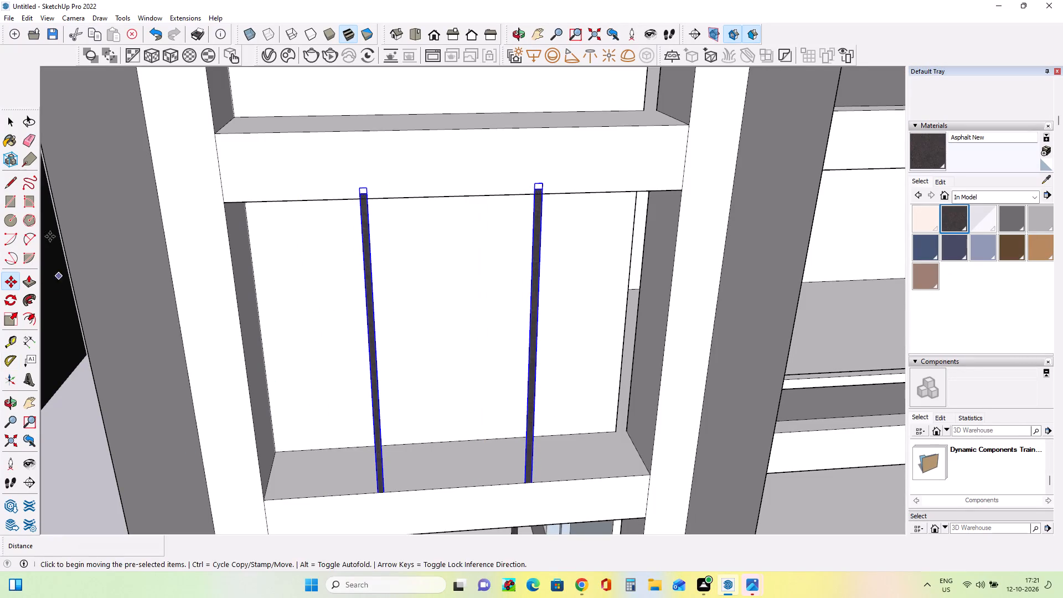
Pull the recessed white face in the third-lowest bay's opening outward about 1' 7 1/8" toward the mullions.
click(23, 283)
click(307, 316)
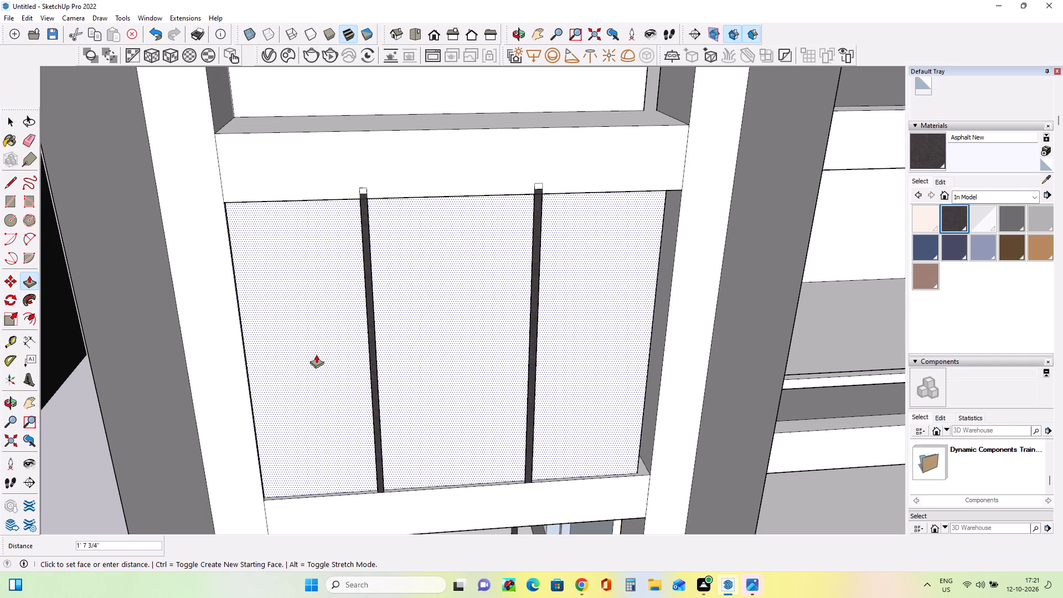
click(317, 353)
Select the faces and edges of both third-lowest bay mullions and nudge them toward the left jamb, starting with a move of about 1 13/16".
middle_drag(425, 347, 382, 229)
scroll(382, 229, down, 1)
scroll(390, 275, down, 9)
scroll(378, 429, up, 6)
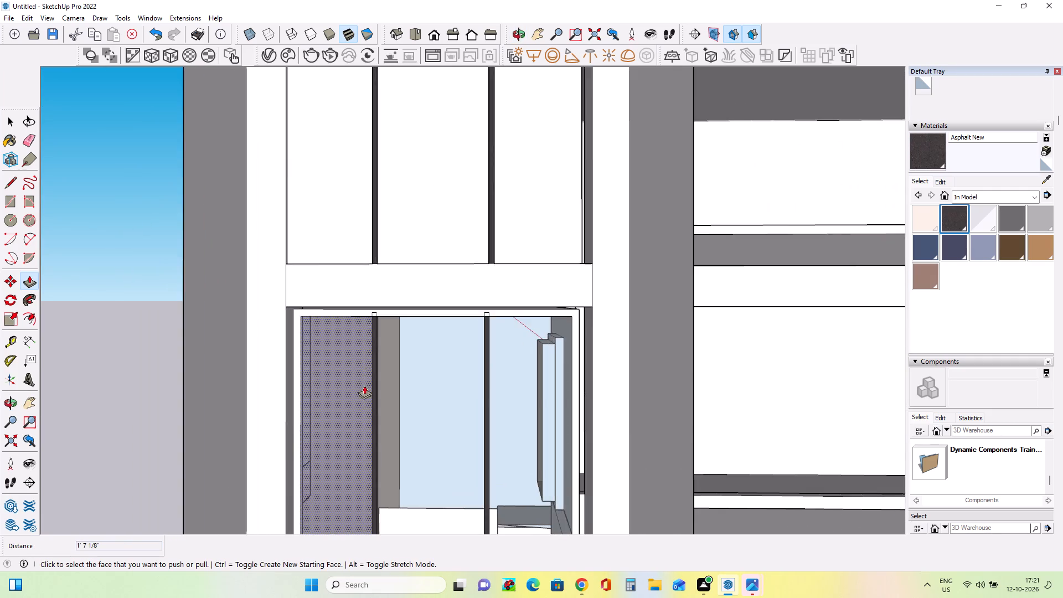
middle_drag(360, 333, 456, 405)
scroll(427, 293, up, 3)
middle_drag(452, 305, 515, 350)
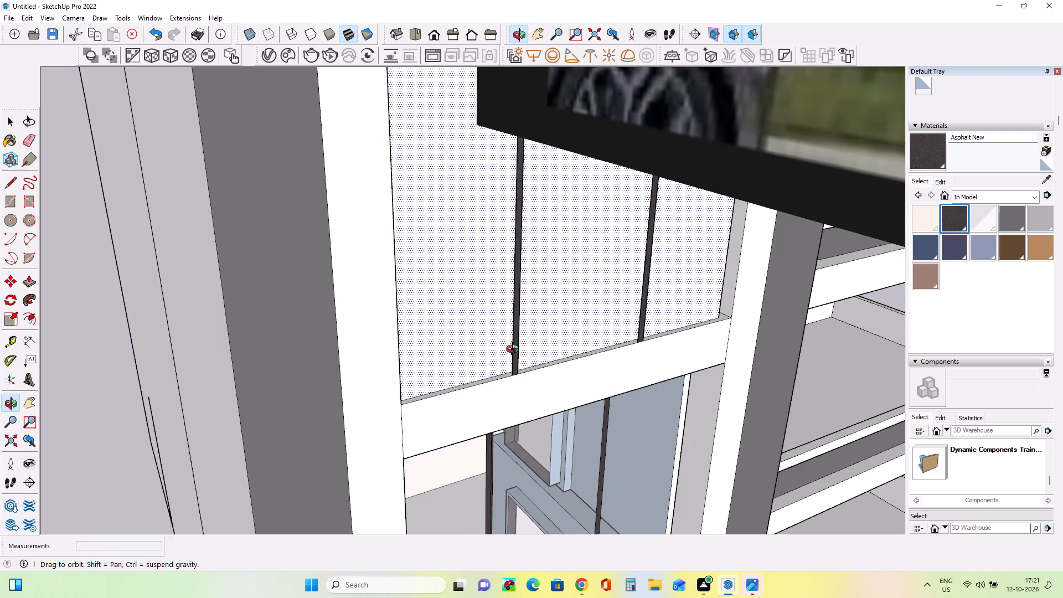
middle_drag(515, 350, 515, 352)
scroll(509, 331, up, 1)
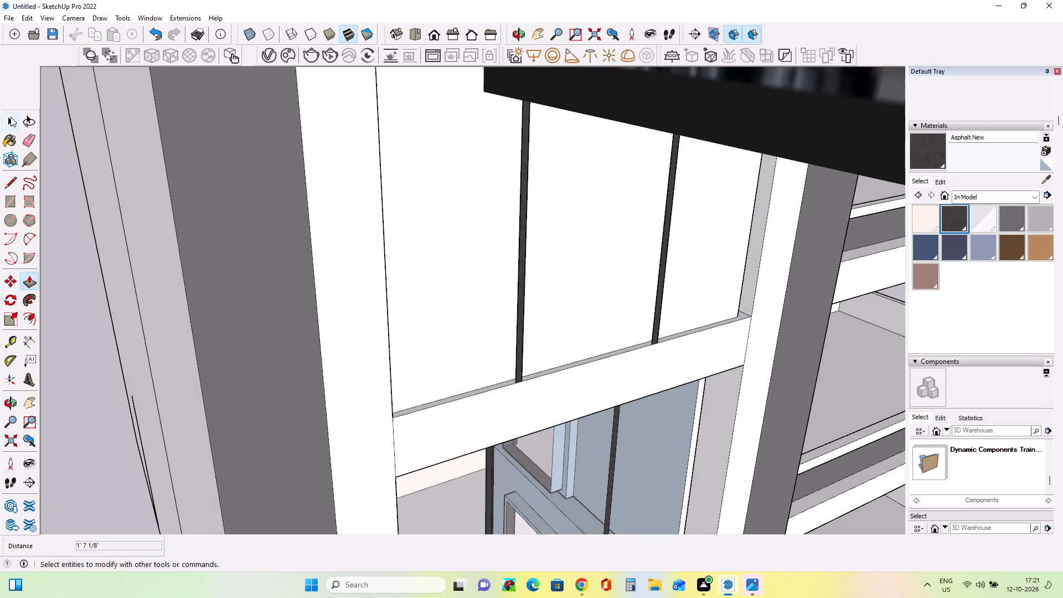
click(11, 120)
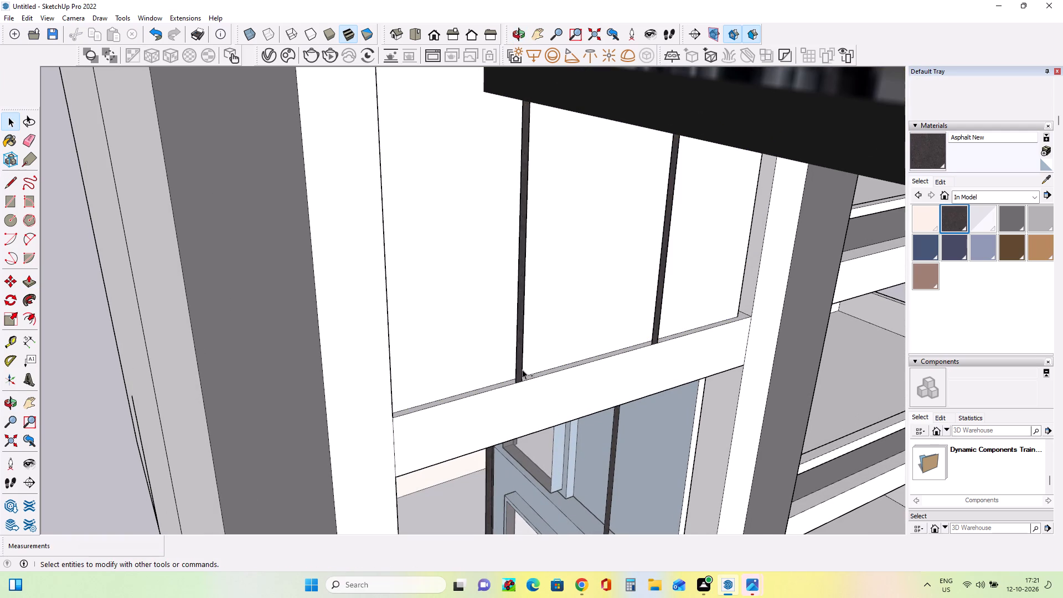
ctrl+click(522, 369)
ctrl+click(520, 376)
ctrl+click(517, 379)
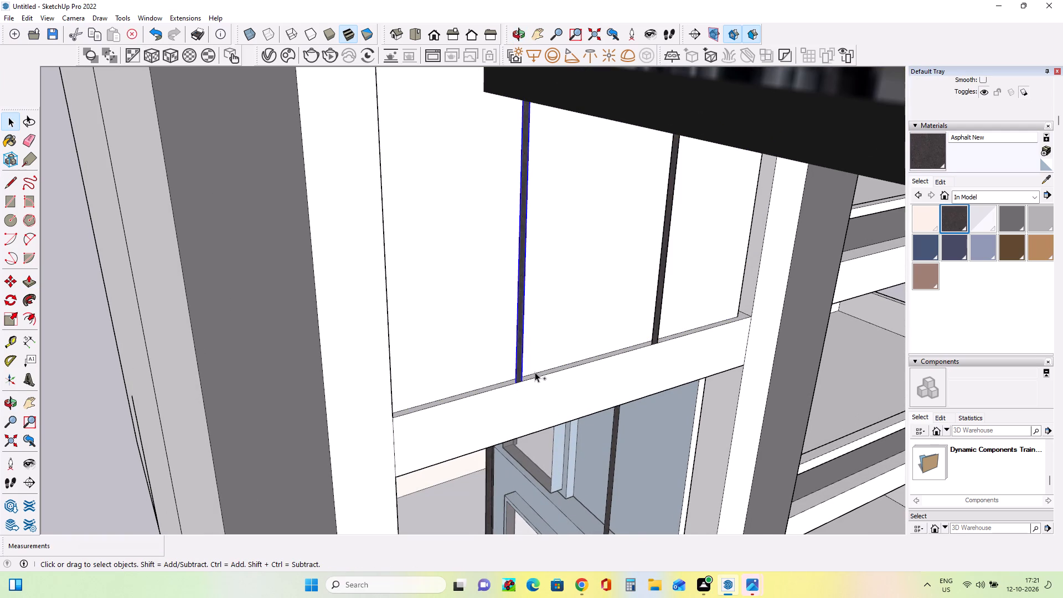
ctrl+scroll(539, 368, up, 4)
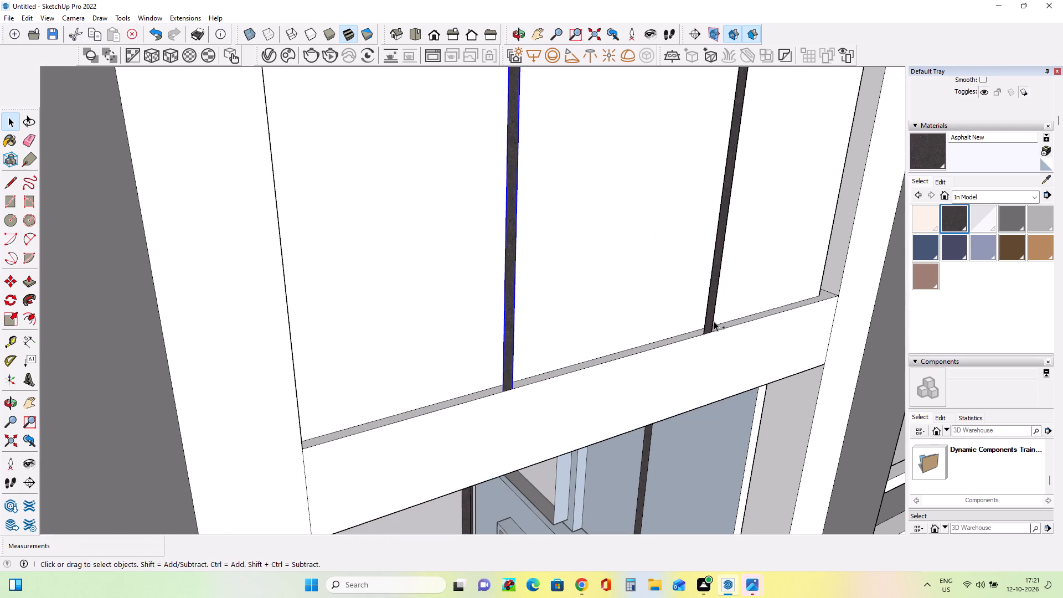
ctrl+click(711, 323)
ctrl+click(710, 327)
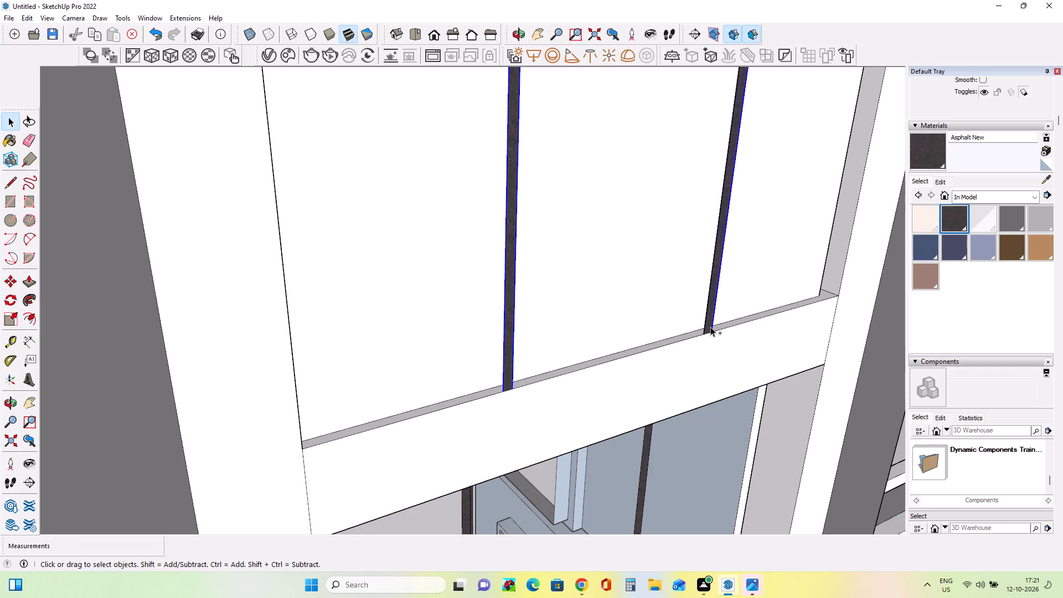
ctrl+click(706, 327)
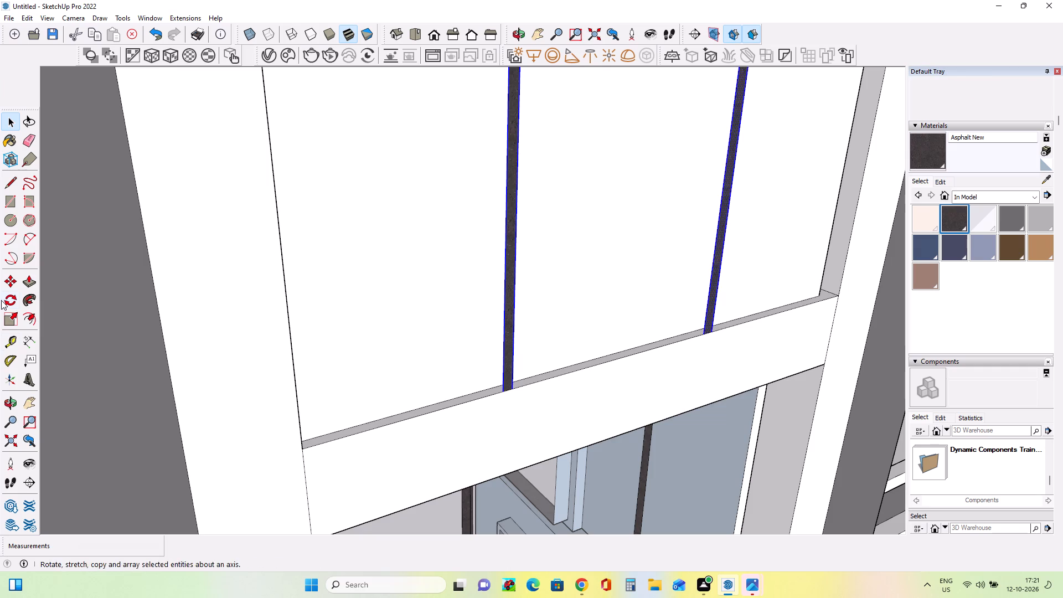
click(6, 282)
click(503, 391)
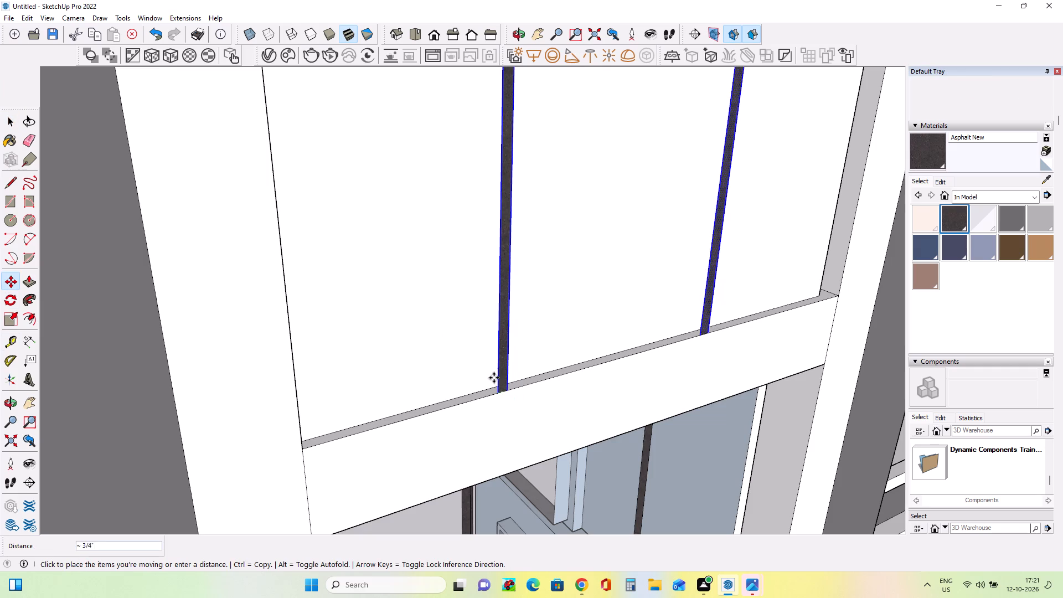
click(477, 334)
click(491, 392)
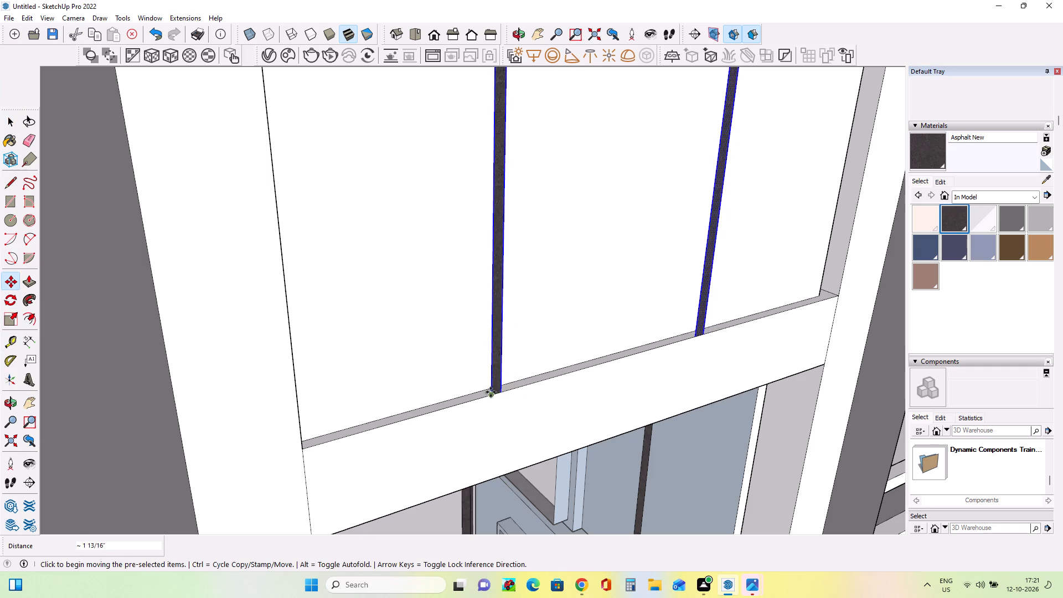
click(472, 352)
click(485, 396)
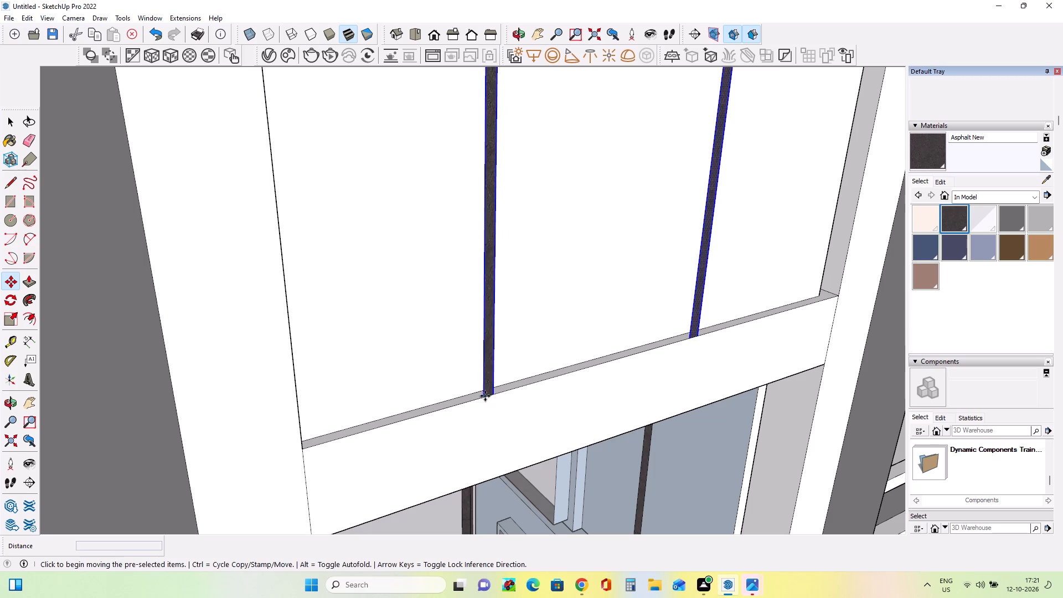
click(467, 342)
Copy the third-lowest bay's two mullions about 7' 5 7/16" up onto the bottom edge of the fourth-lowest bay's opening.
scroll(517, 424, down, 5)
scroll(474, 444, down, 4)
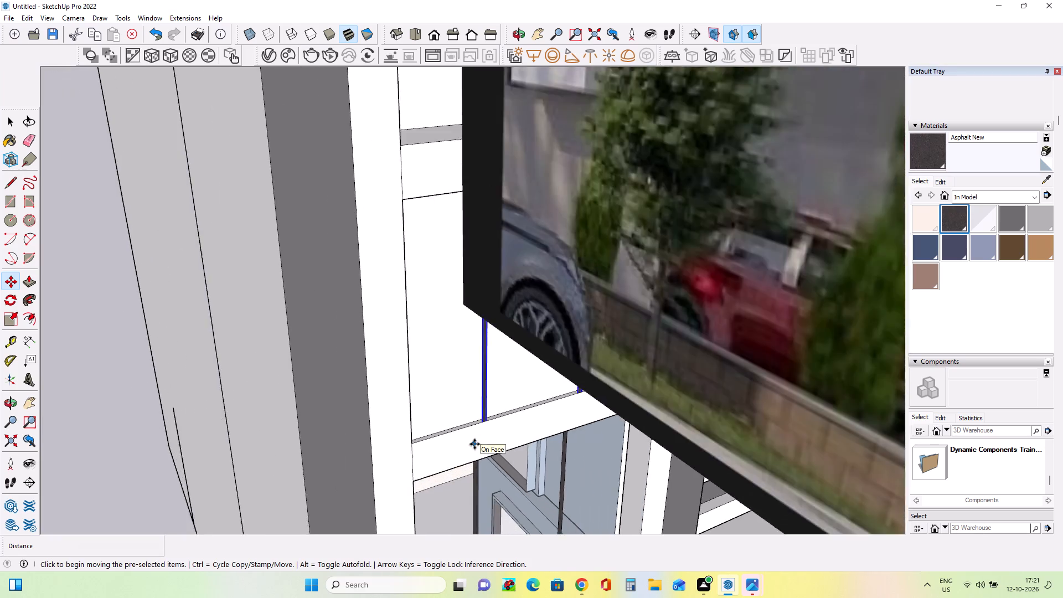
scroll(474, 444, down, 14)
middle_drag(474, 442, 287, 357)
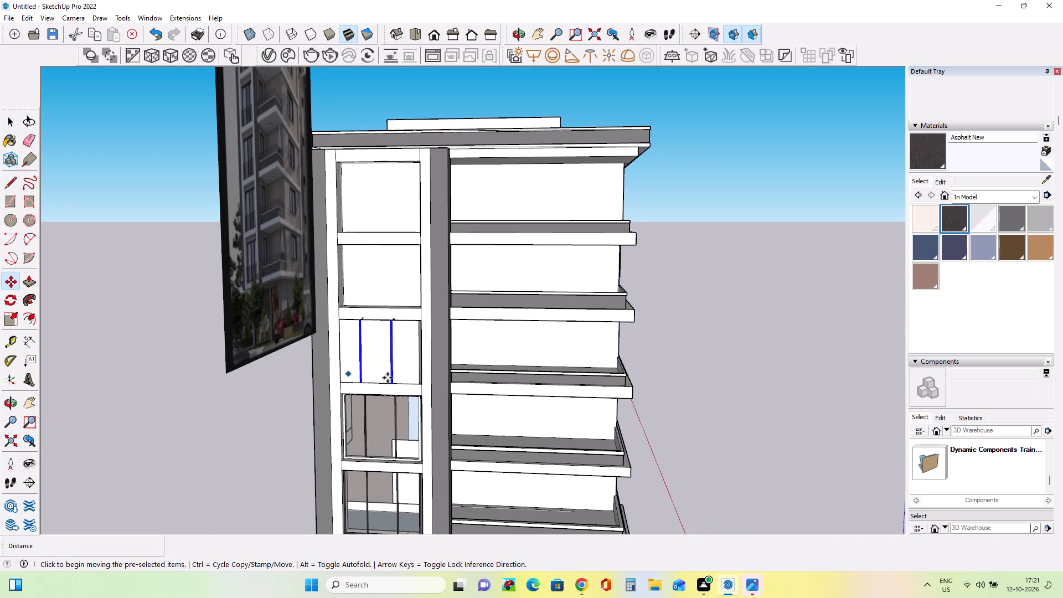
scroll(390, 386, up, 8)
click(397, 378)
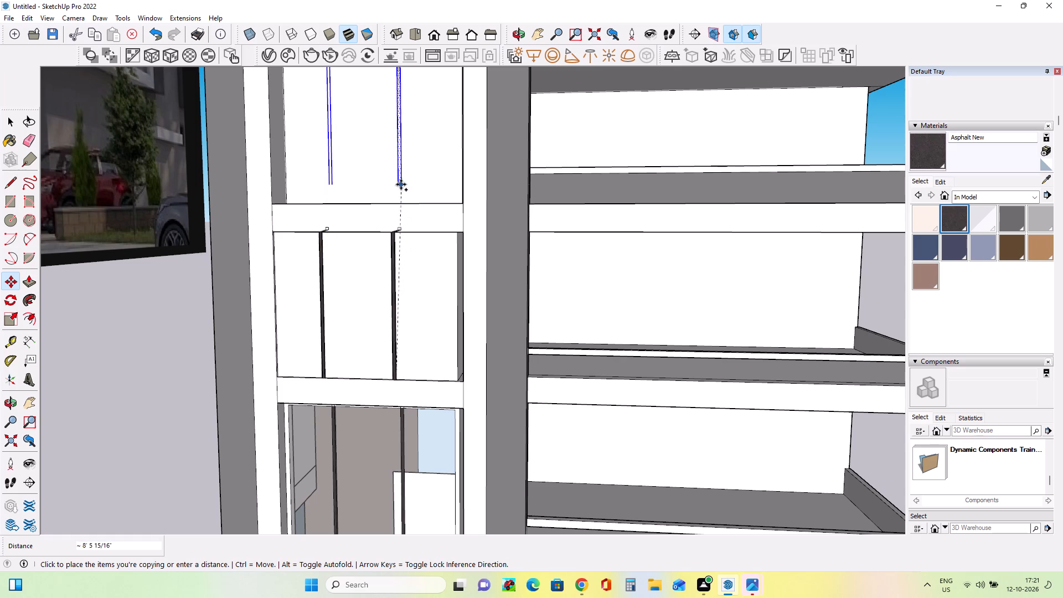
click(403, 201)
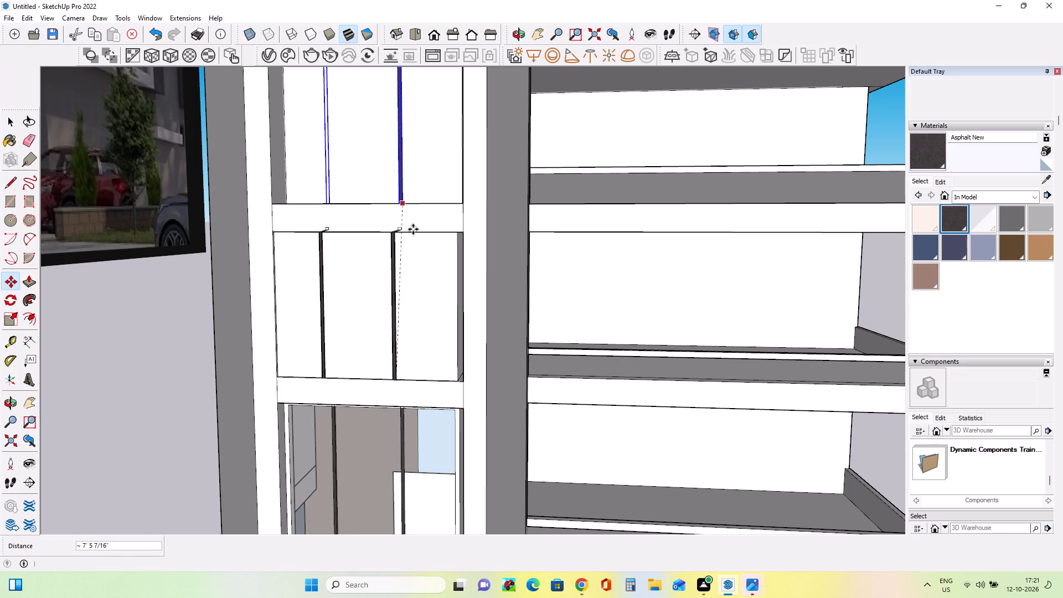
Undo the copy of the mullions into the fourth-lowest bay and the latest nudges of the third-lowest bay's mullions.
middle_drag(424, 265, 448, 382)
scroll(362, 341, up, 4)
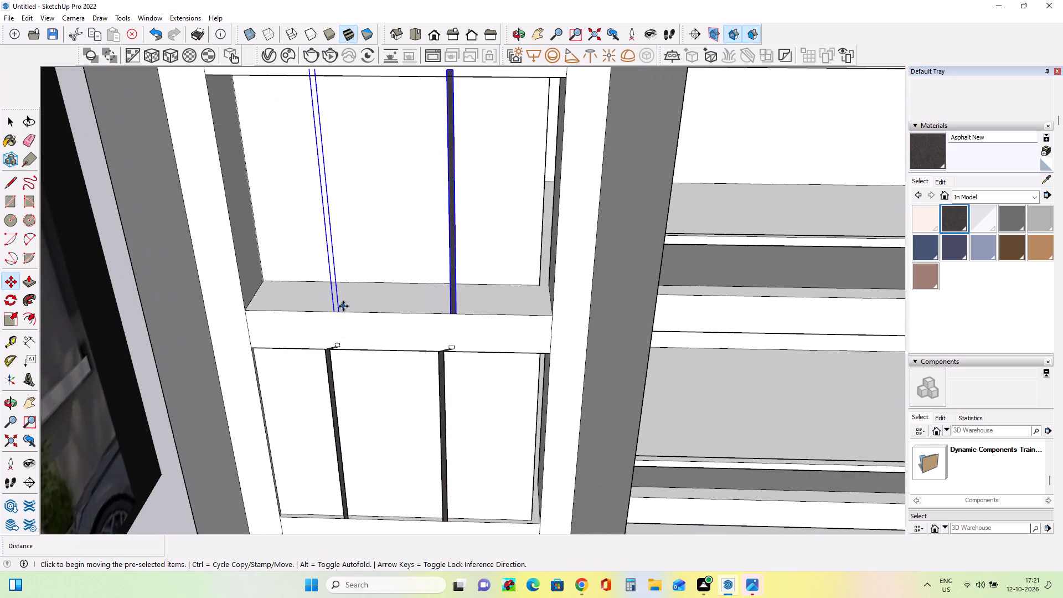
click(338, 312)
scroll(404, 387, down, 2)
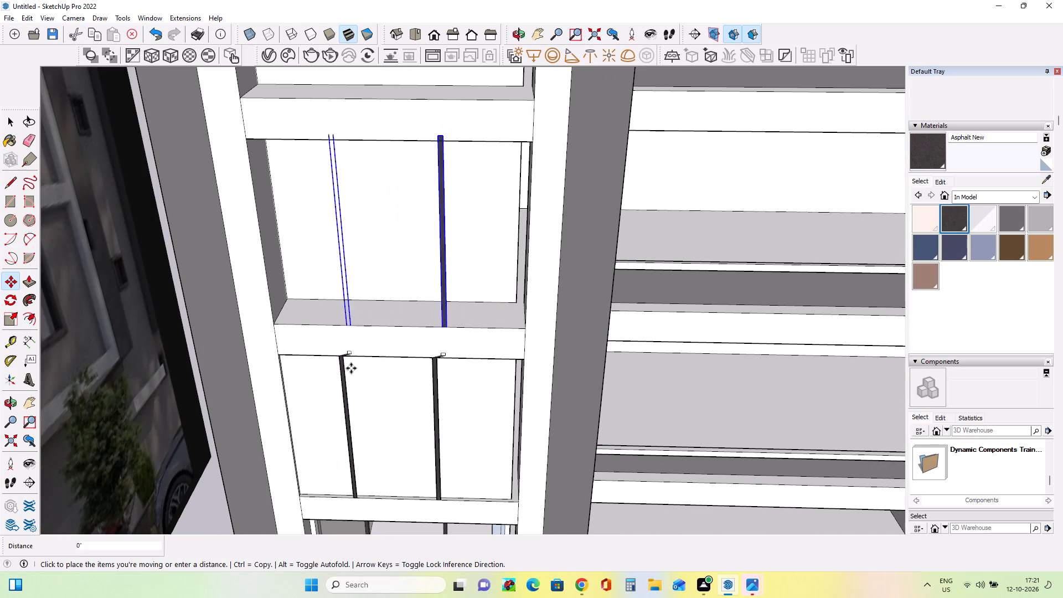
key(ctrl+z)
key(ctrl+z)
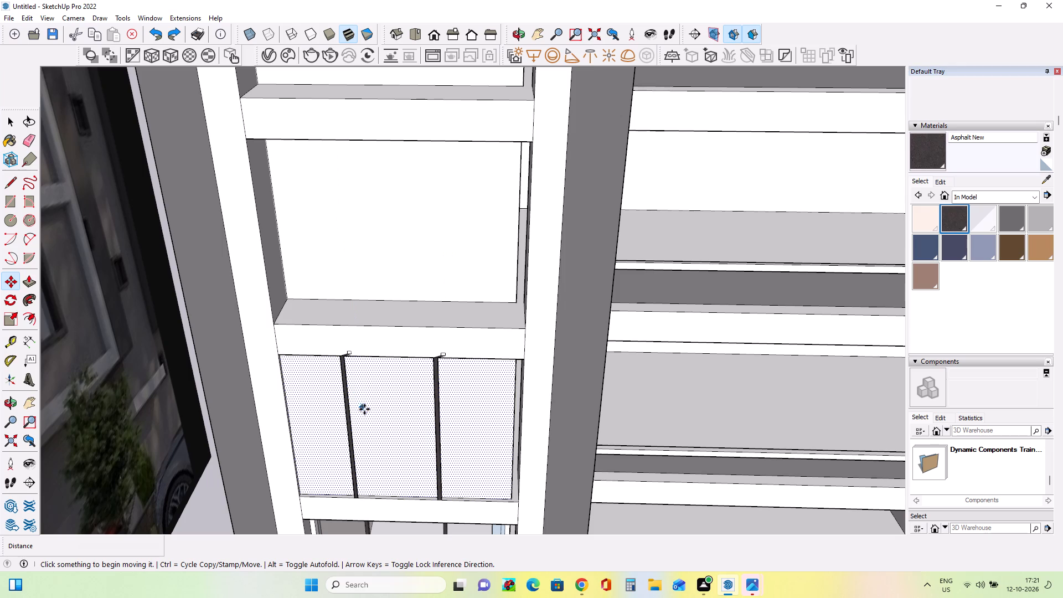
key(ctrl+z)
ctrl+scroll(374, 488, down, 1)
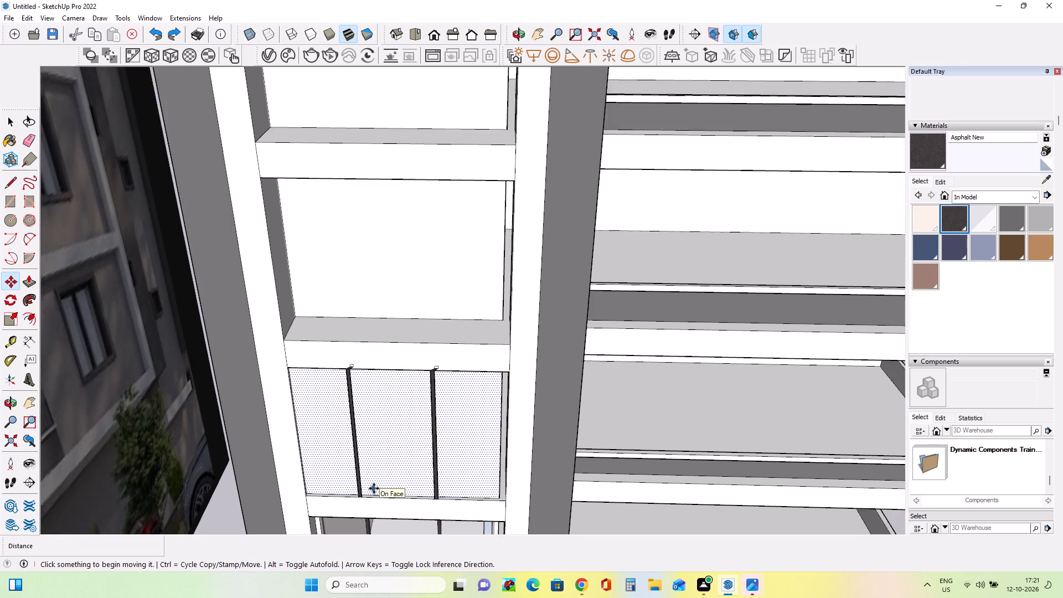
ctrl+scroll(374, 488, down, 1)
key(ctrl+z)
scroll(384, 469, up, 2)
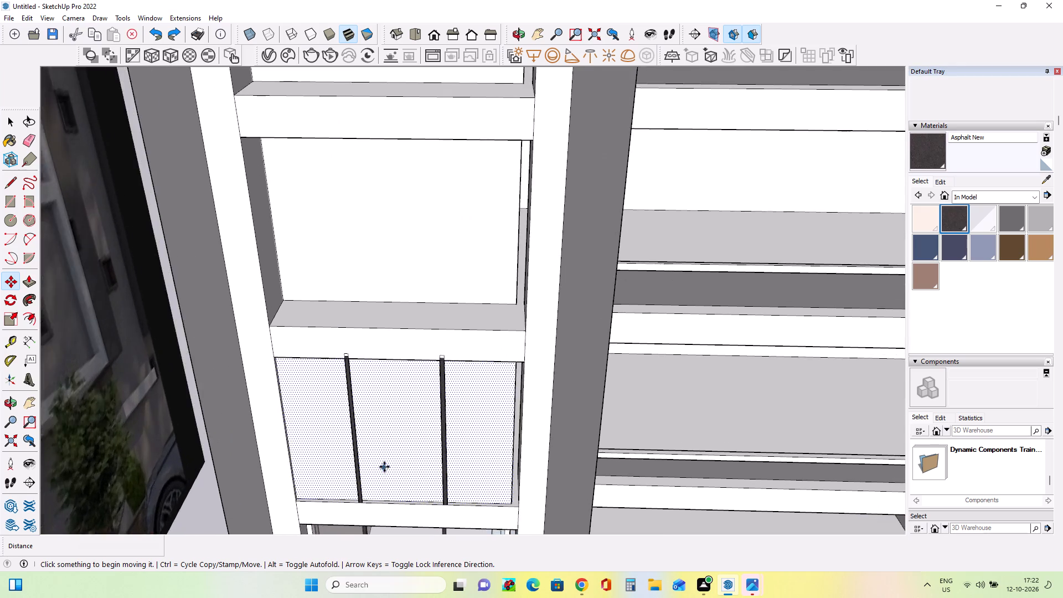
scroll(385, 470, up, 5)
scroll(401, 307, down, 4)
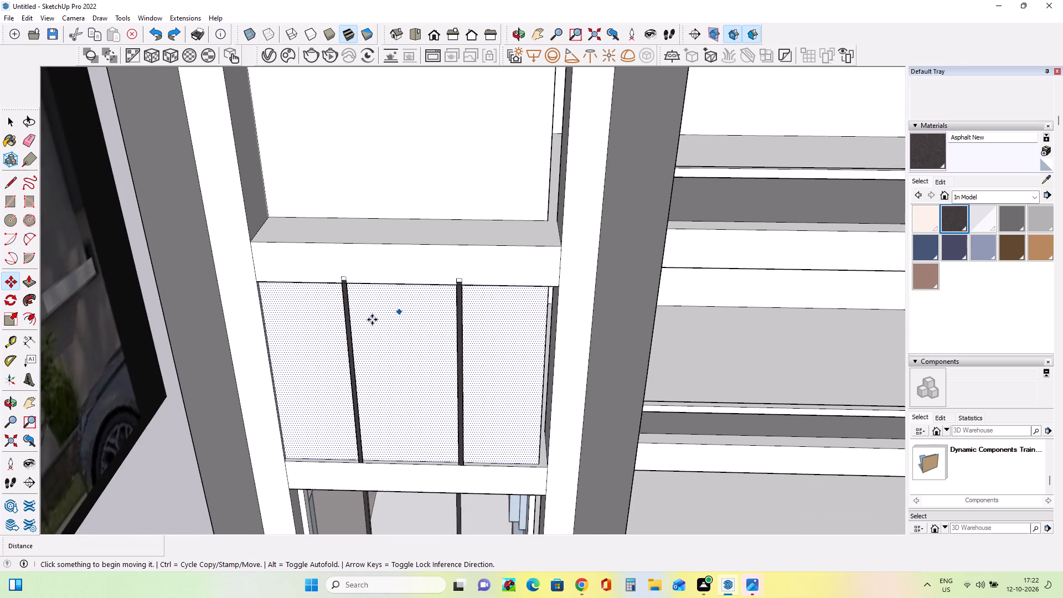
scroll(336, 300, up, 13)
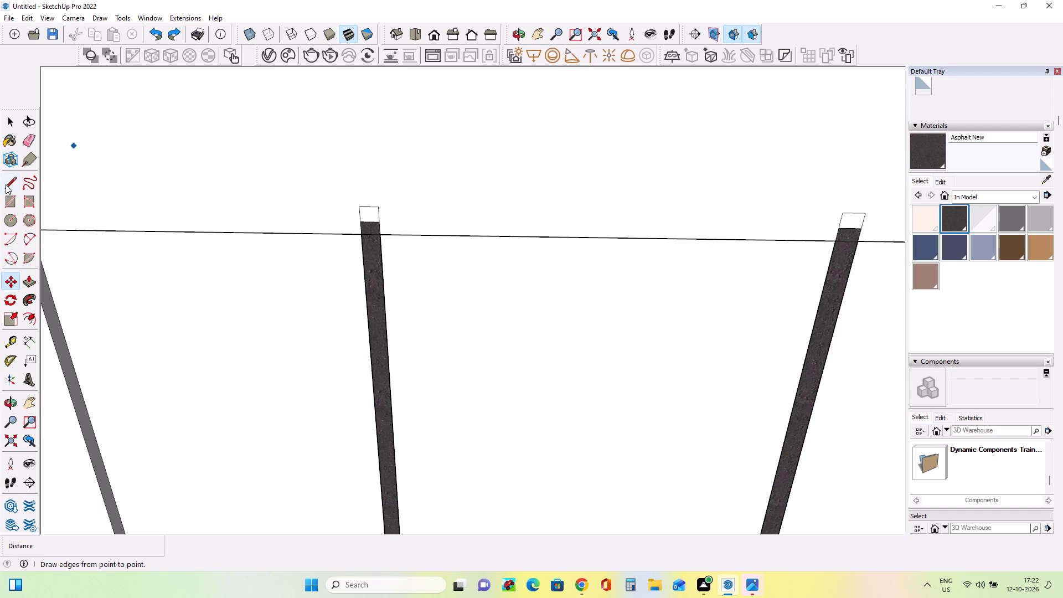
Draw edges across both third-lowest bay mullions along the opening's top edge, about 1 1/2" and 1 3/4" long.
click(8, 188)
click(359, 236)
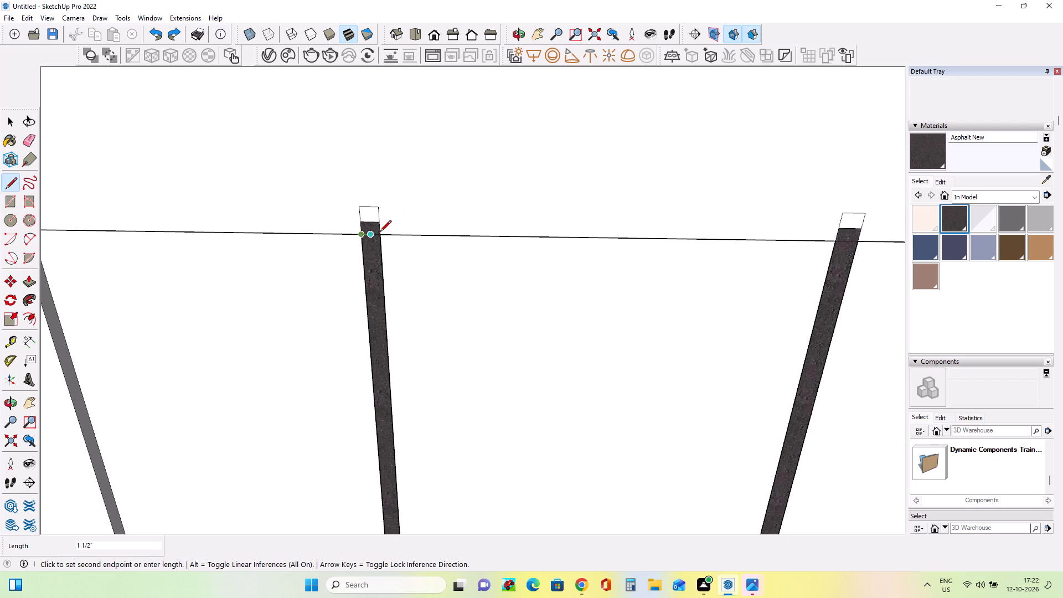
click(380, 233)
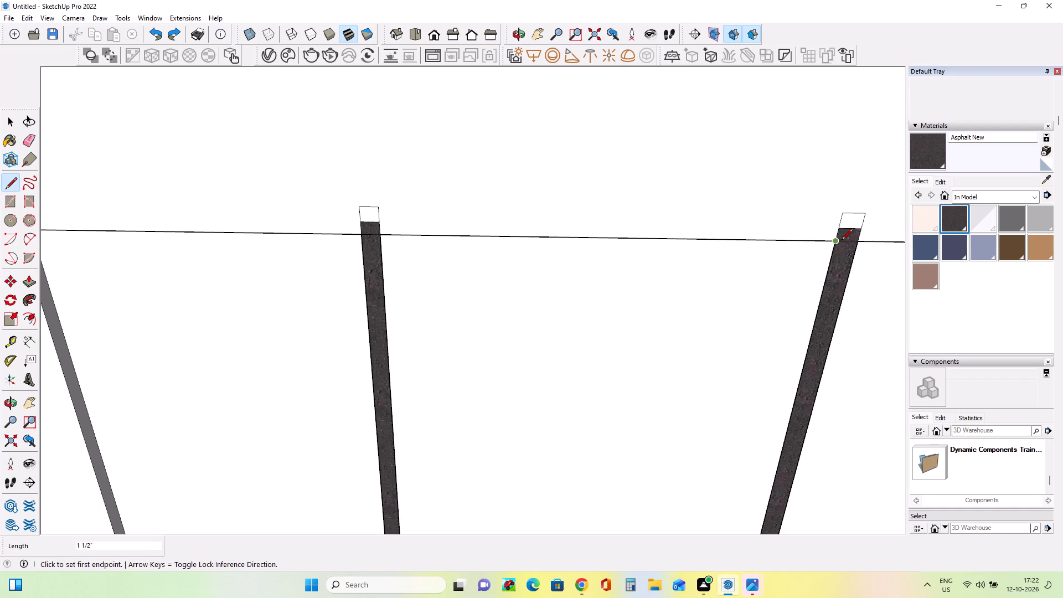
click(840, 241)
click(859, 237)
Erase the stubs of both third-lowest bay mullions that project above the opening's top edge.
click(30, 141)
drag(362, 218, 396, 222)
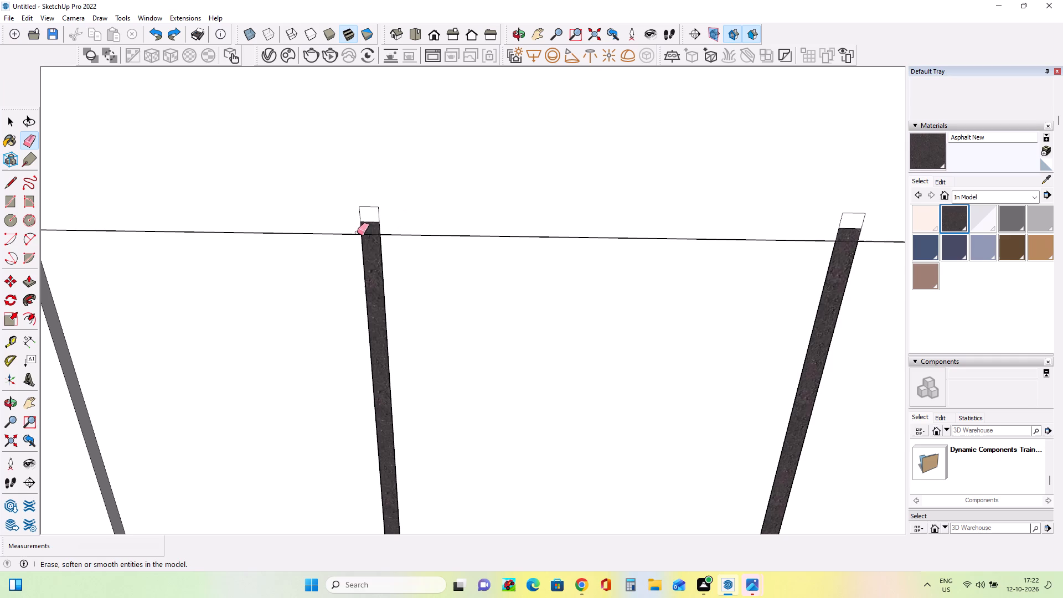
drag(354, 228, 387, 226)
drag(366, 212, 400, 215)
drag(351, 211, 390, 218)
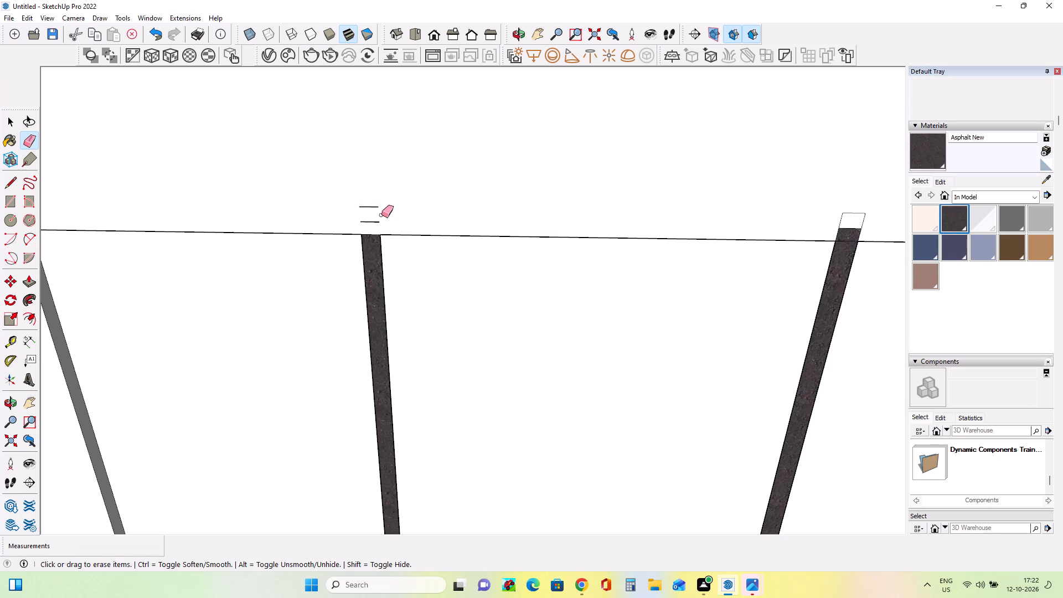
drag(373, 199, 372, 219)
drag(375, 205, 374, 225)
drag(838, 225, 844, 223)
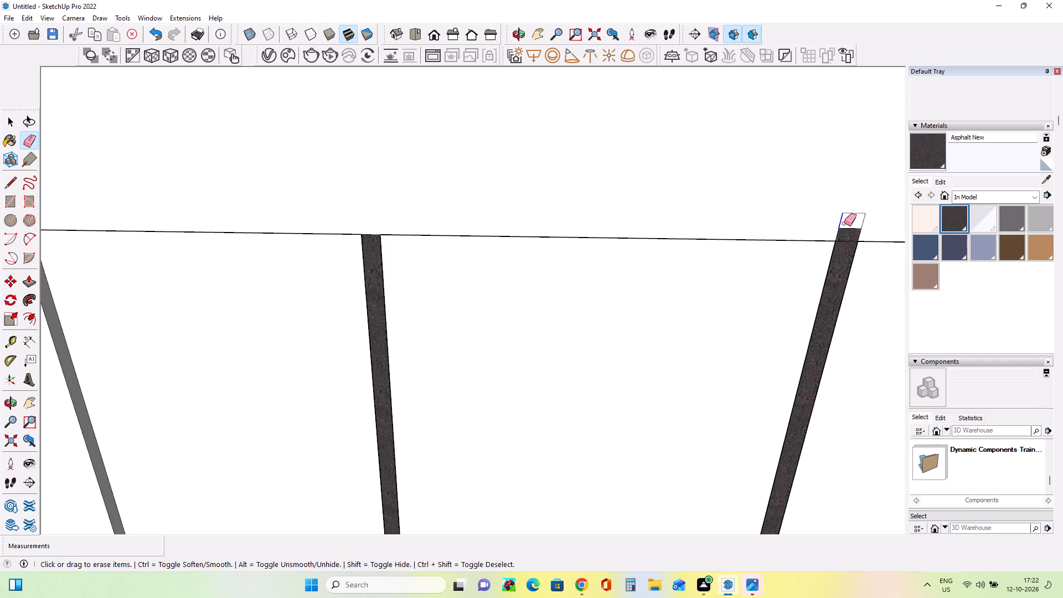
drag(844, 223, 874, 220)
drag(859, 216, 855, 233)
drag(859, 205, 853, 231)
drag(832, 245, 853, 238)
key(ctrl+z)
drag(836, 233, 856, 229)
drag(856, 229, 856, 229)
drag(858, 233, 867, 233)
Select the faces and edges of both third-lowest bay mullions and move them about 11/16" away from the left jamb.
middle_drag(606, 276, 587, 178)
scroll(587, 177, down, 2)
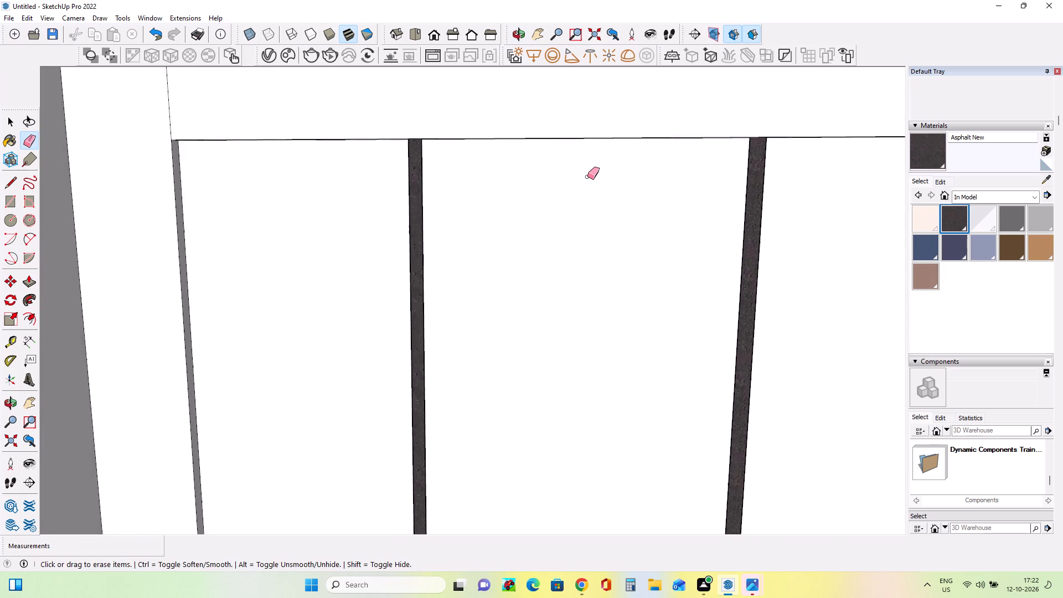
scroll(587, 177, down, 10)
scroll(538, 436, up, 9)
middle_drag(546, 415, 564, 446)
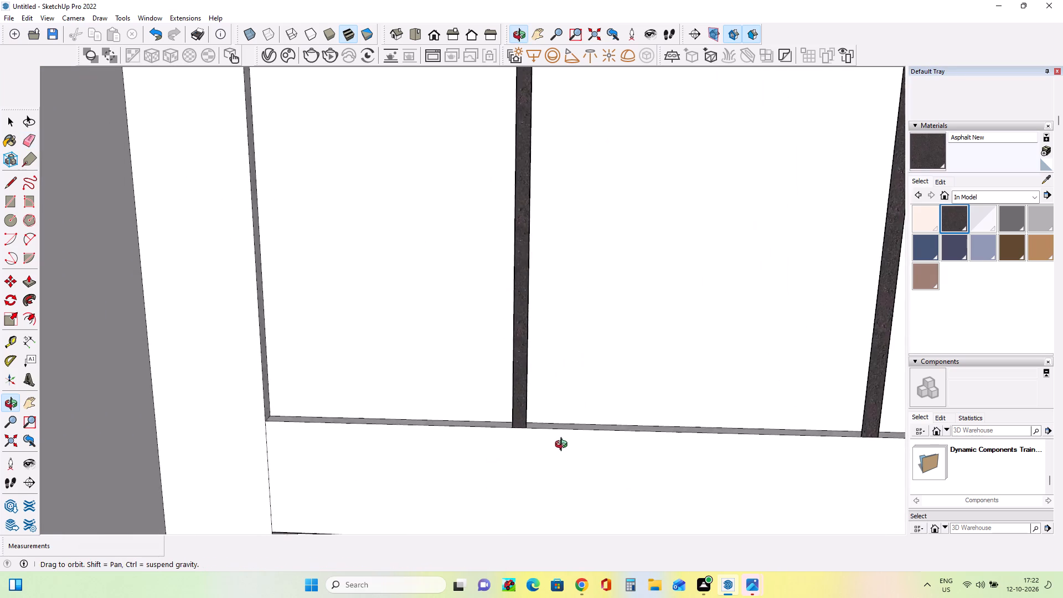
middle_drag(564, 446, 590, 487)
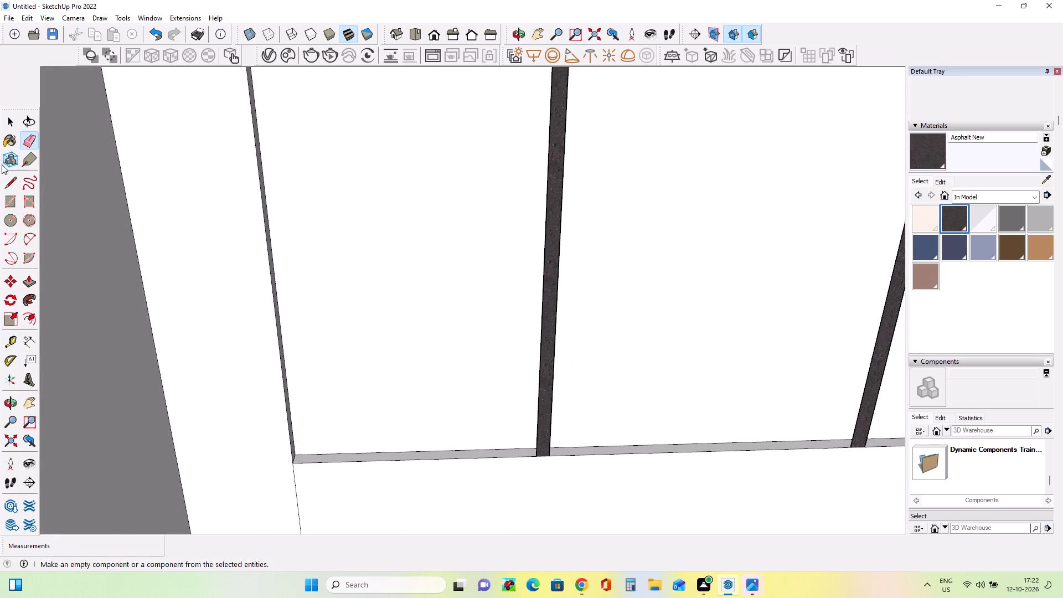
click(8, 128)
ctrl+click(551, 397)
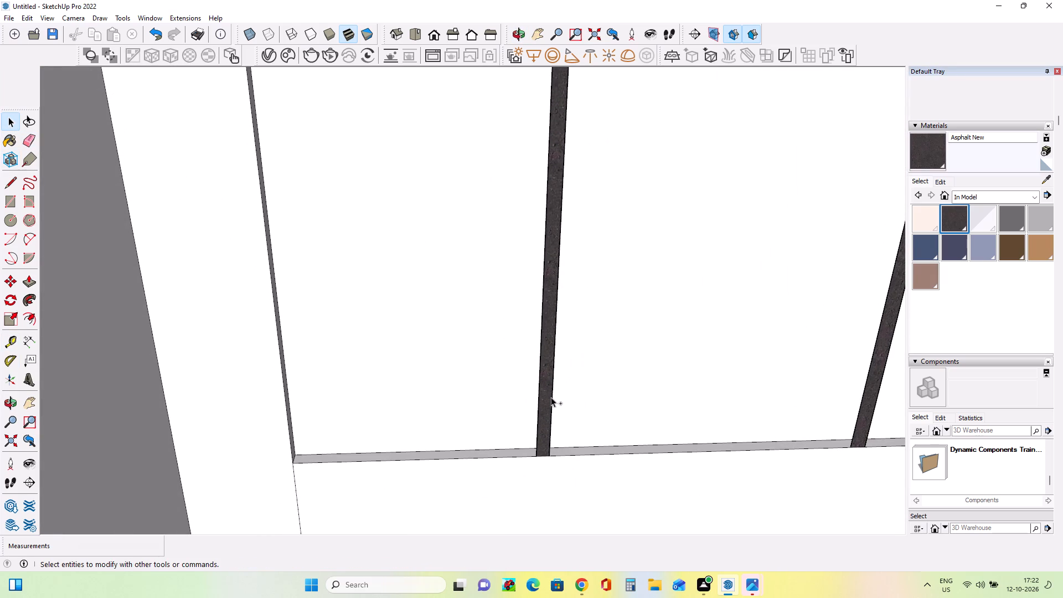
ctrl+click(549, 403)
ctrl+click(538, 407)
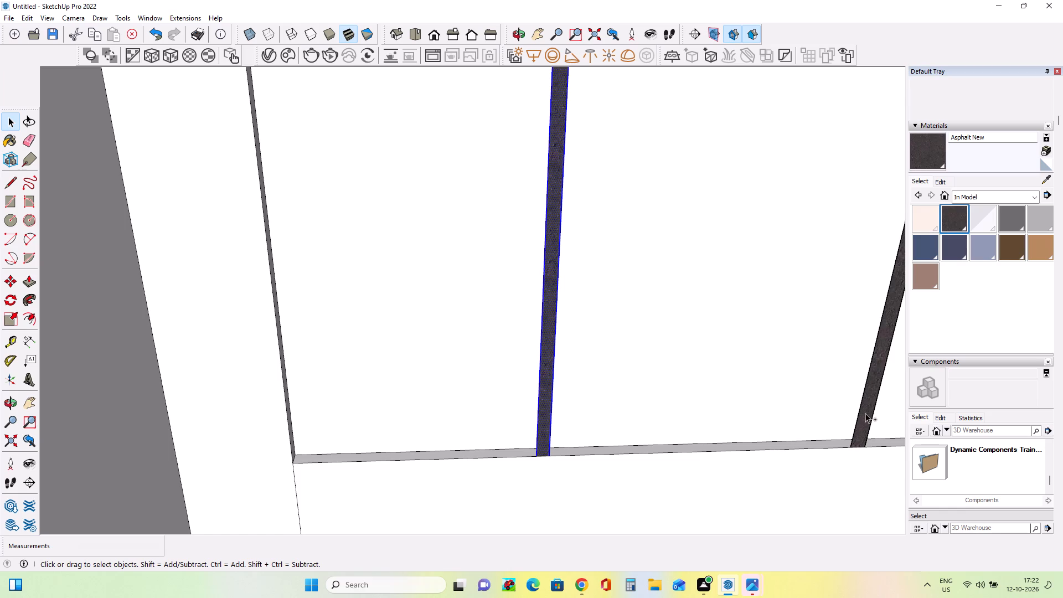
ctrl+click(866, 413)
ctrl+click(872, 415)
ctrl+click(856, 419)
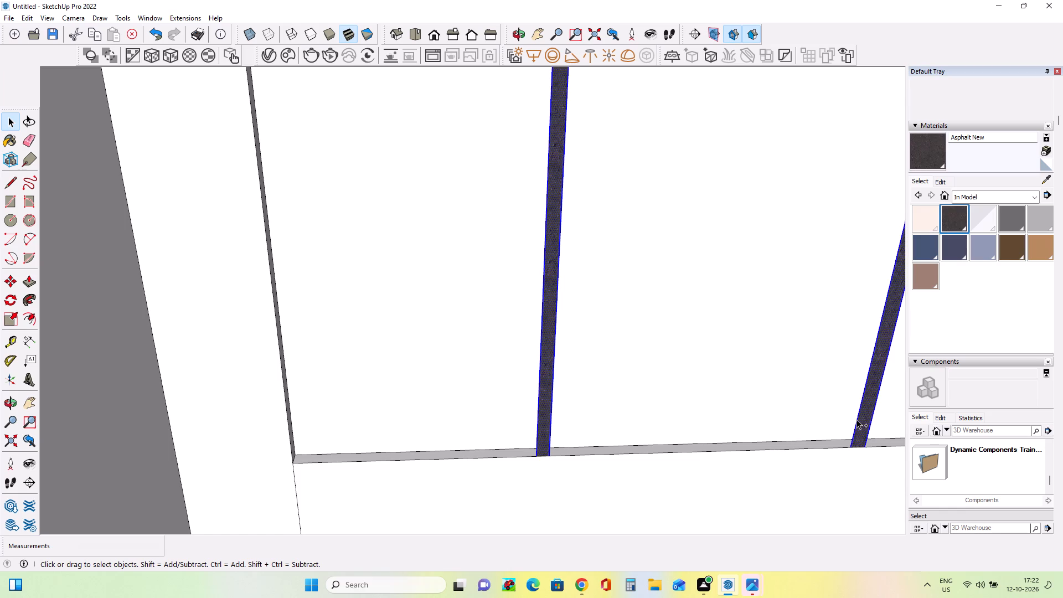
click(8, 280)
click(539, 454)
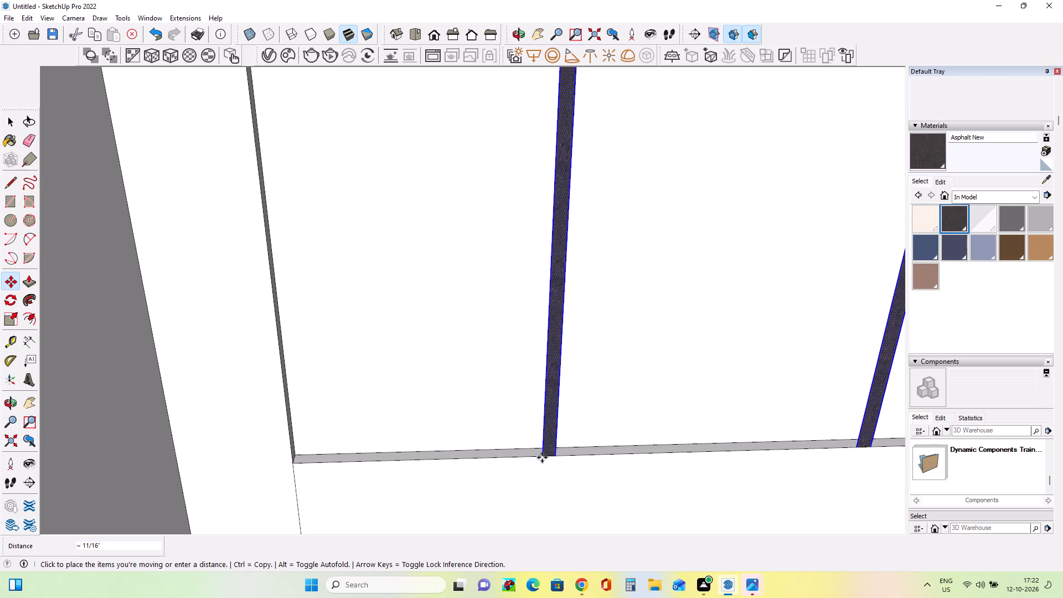
click(541, 456)
click(543, 455)
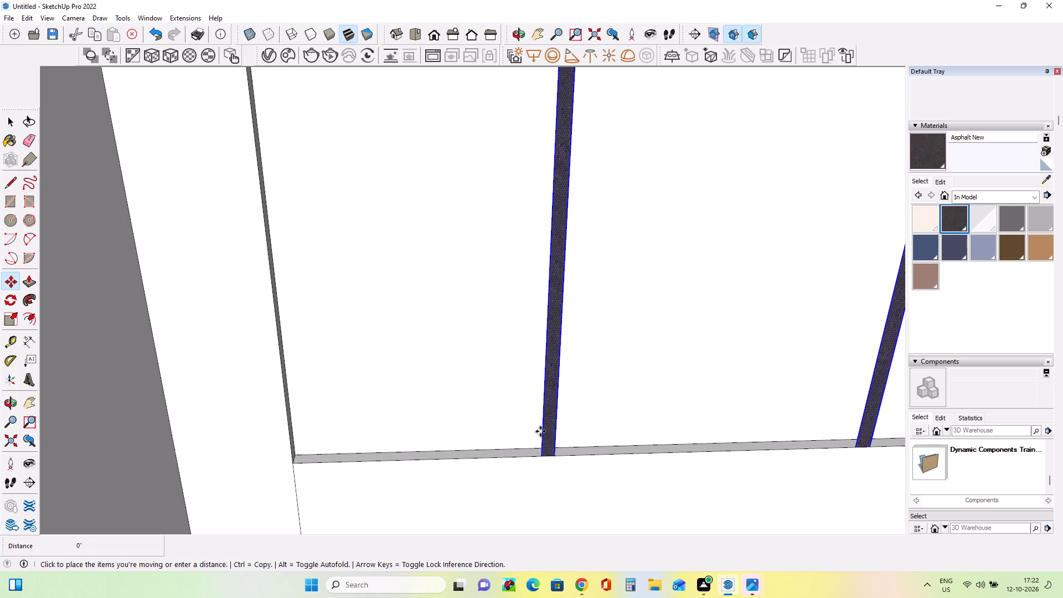
click(540, 431)
Move both third-lowest bay mullions toward the left jamb by about 7/8", plus another 2 1/4" or so.
scroll(540, 442, down, 11)
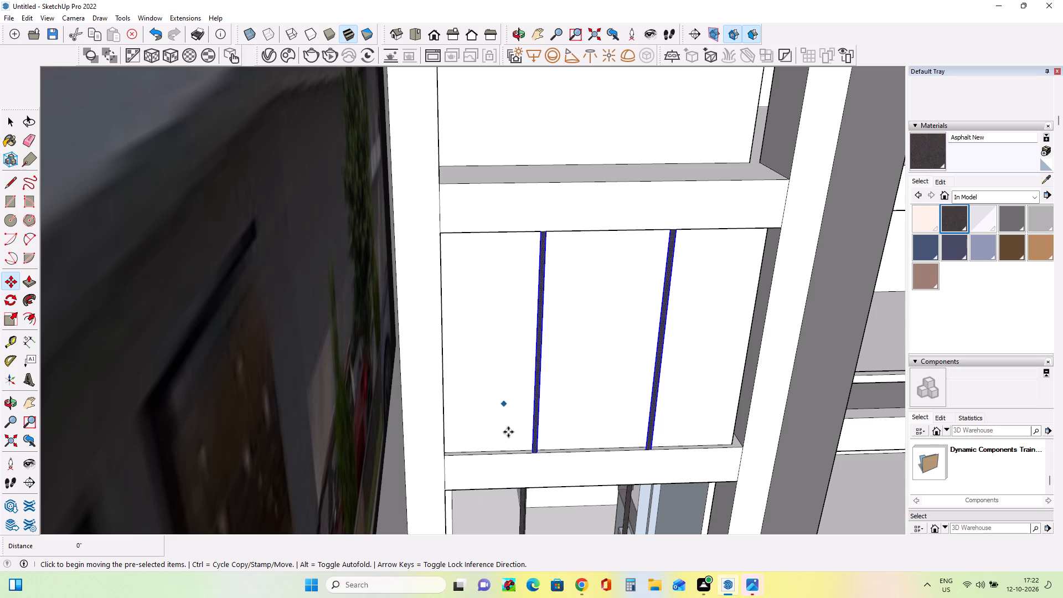
middle_drag(511, 463, 477, 435)
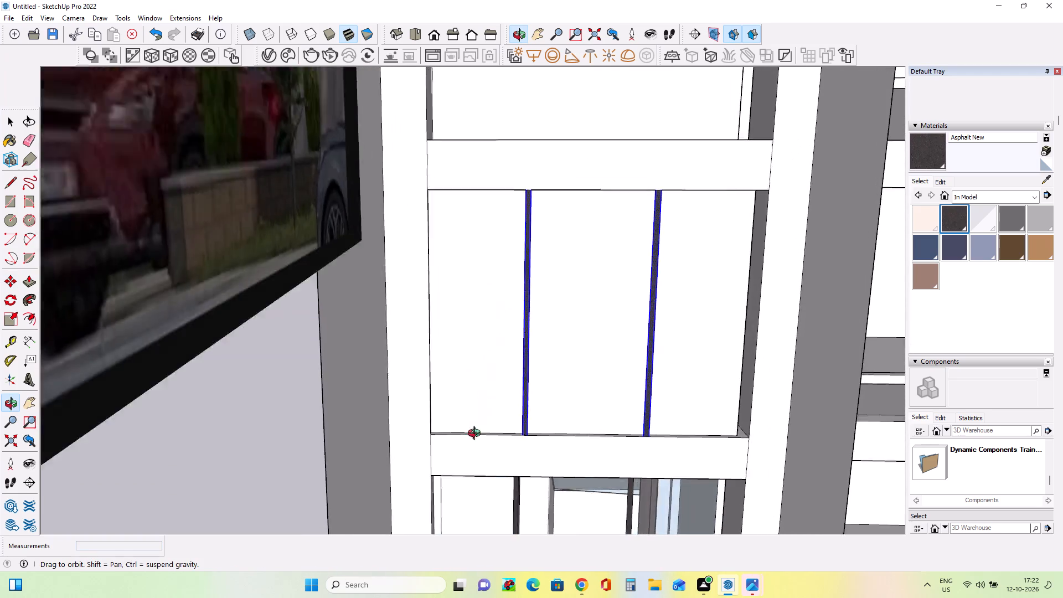
middle_drag(477, 435, 502, 359)
scroll(505, 370, down, 1)
scroll(517, 414, up, 1)
middle_drag(522, 422, 537, 488)
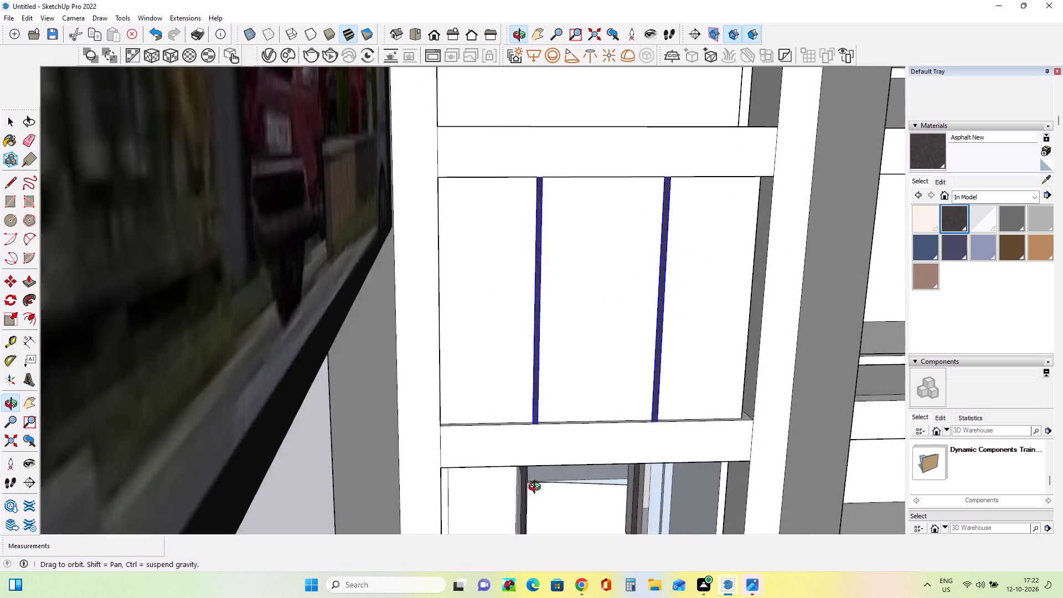
middle_drag(537, 488, 543, 533)
scroll(542, 426, up, 9)
click(537, 444)
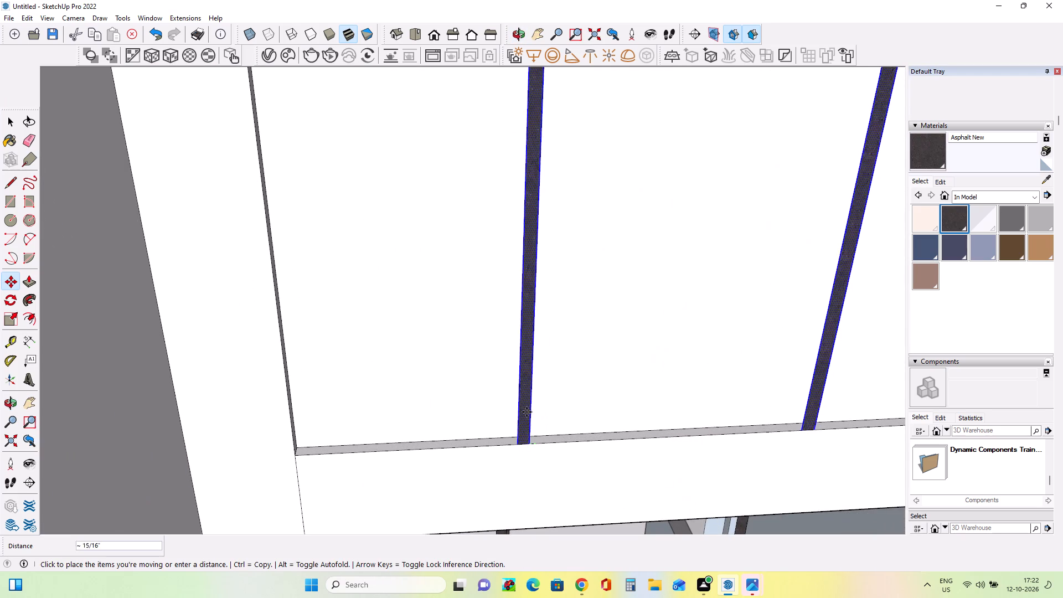
click(529, 442)
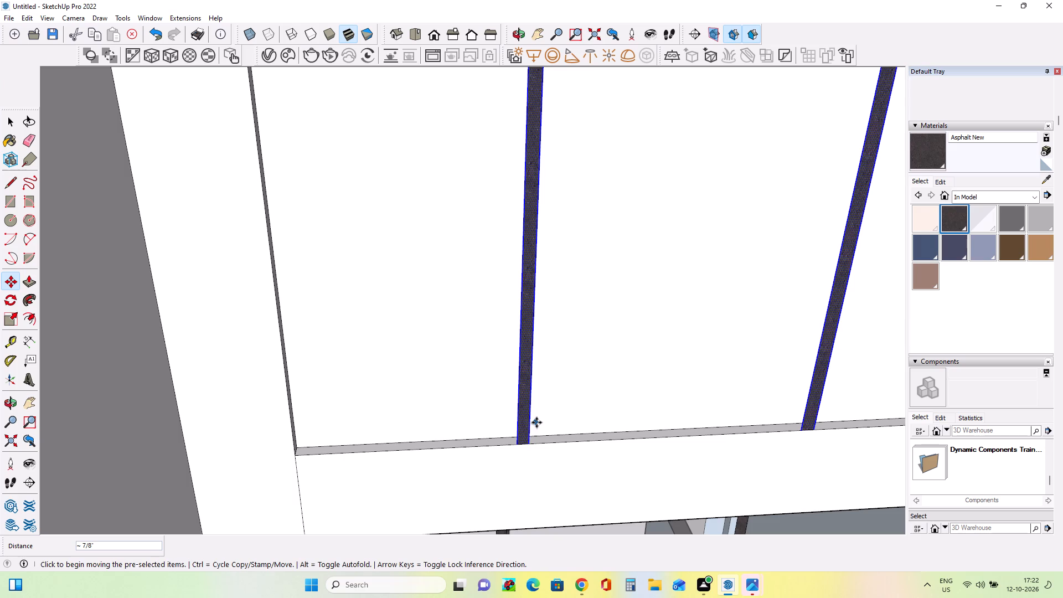
click(540, 422)
scroll(490, 443, down, 5)
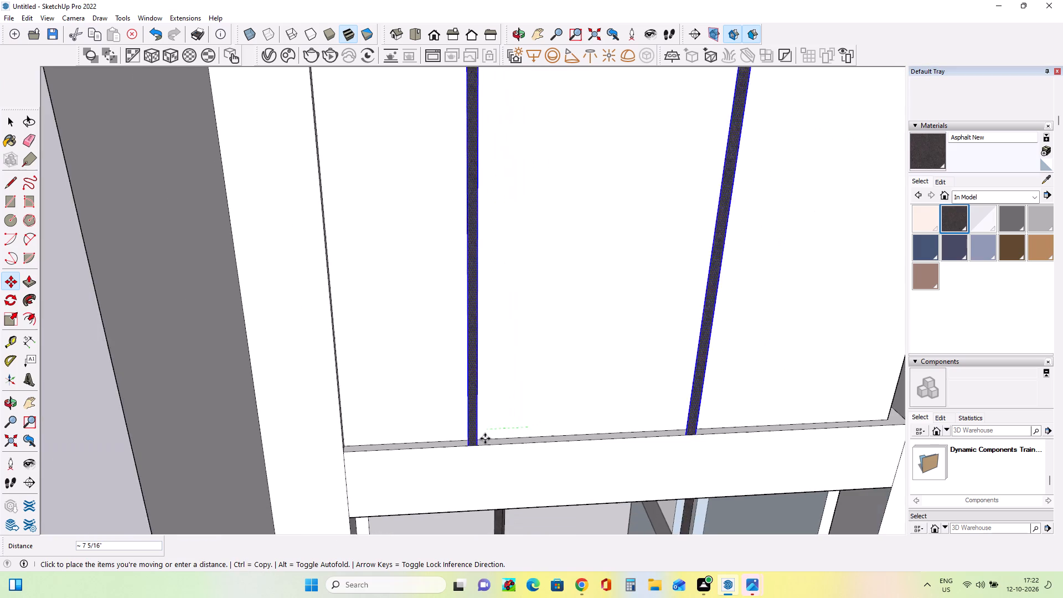
scroll(485, 439, down, 6)
click(501, 431)
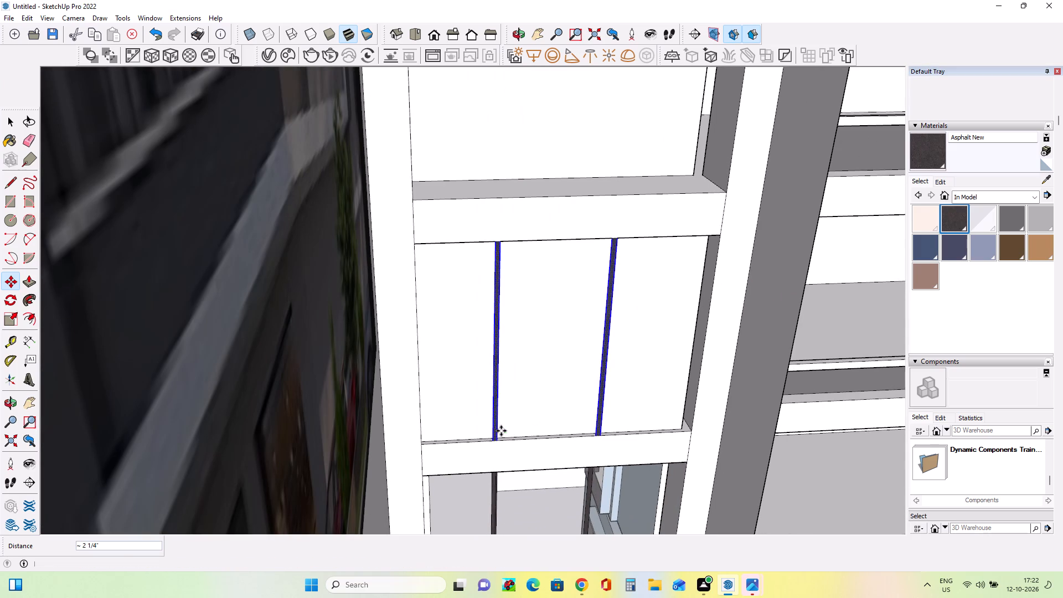
Paint the white face behind the third-lowest bay's mullions with the CoolGray4 material.
middle_drag(522, 475, 486, 400)
click(989, 225)
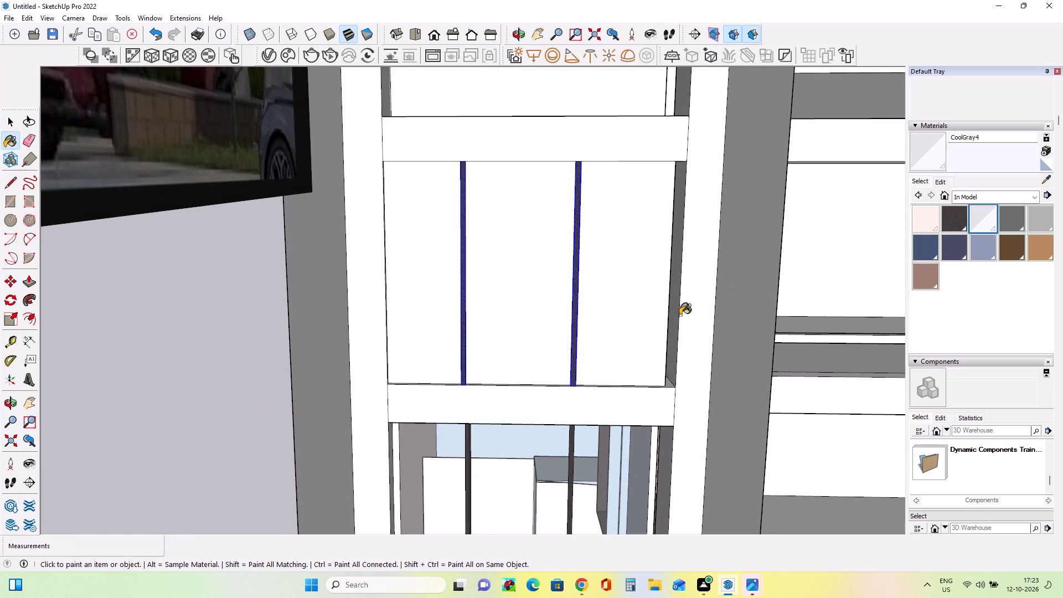
click(600, 326)
Copy the third-lowest bay's two mullions 7' 5 5/16" up onto the bottom edge of the fourth-lowest bay's opening.
middle_drag(611, 329, 560, 348)
scroll(561, 347, down, 1)
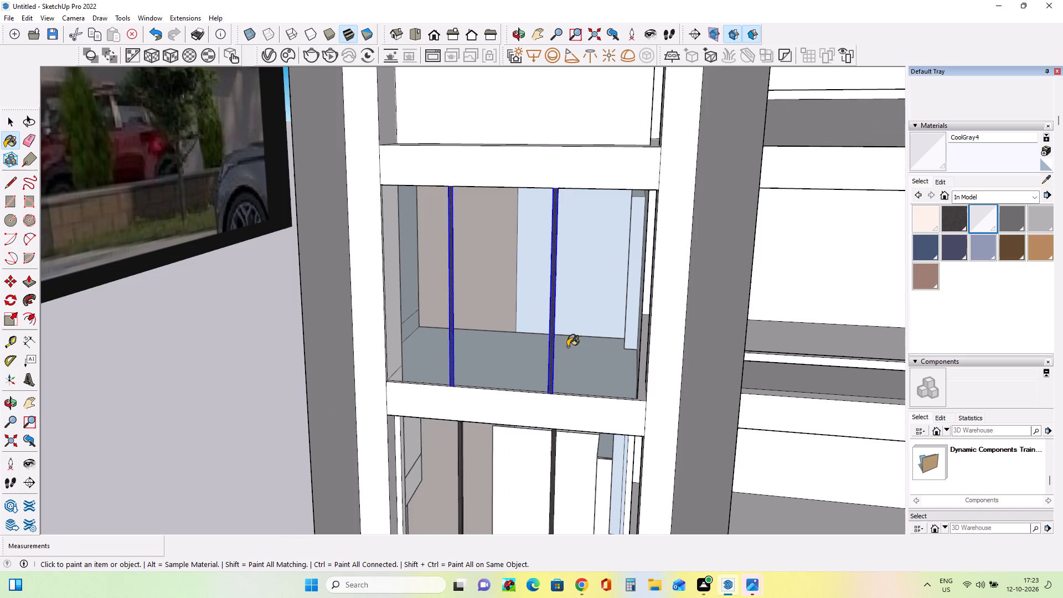
scroll(649, 307, down, 8)
middle_drag(625, 334, 641, 367)
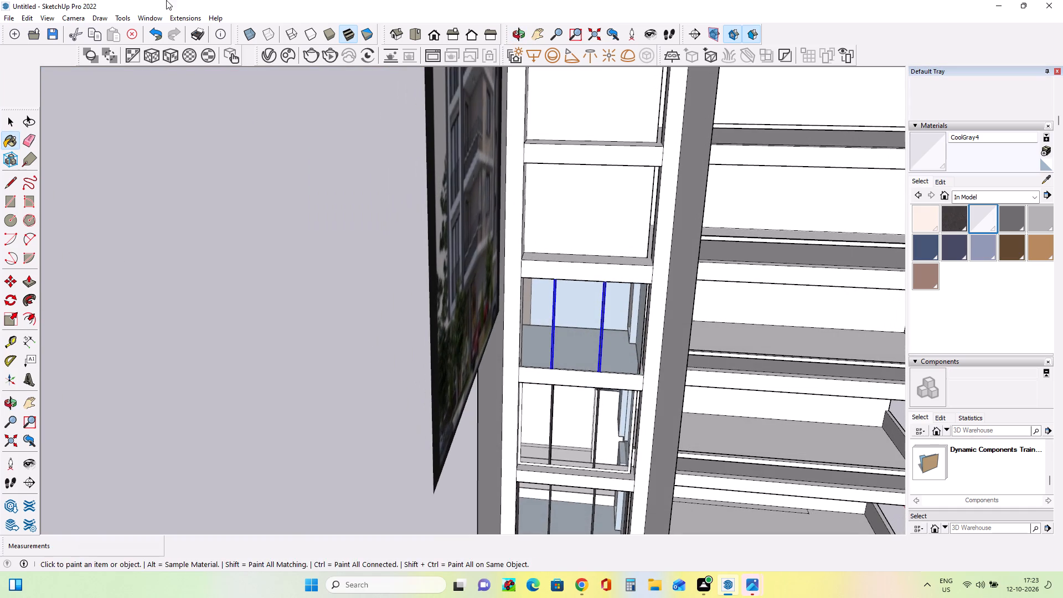
click(13, 289)
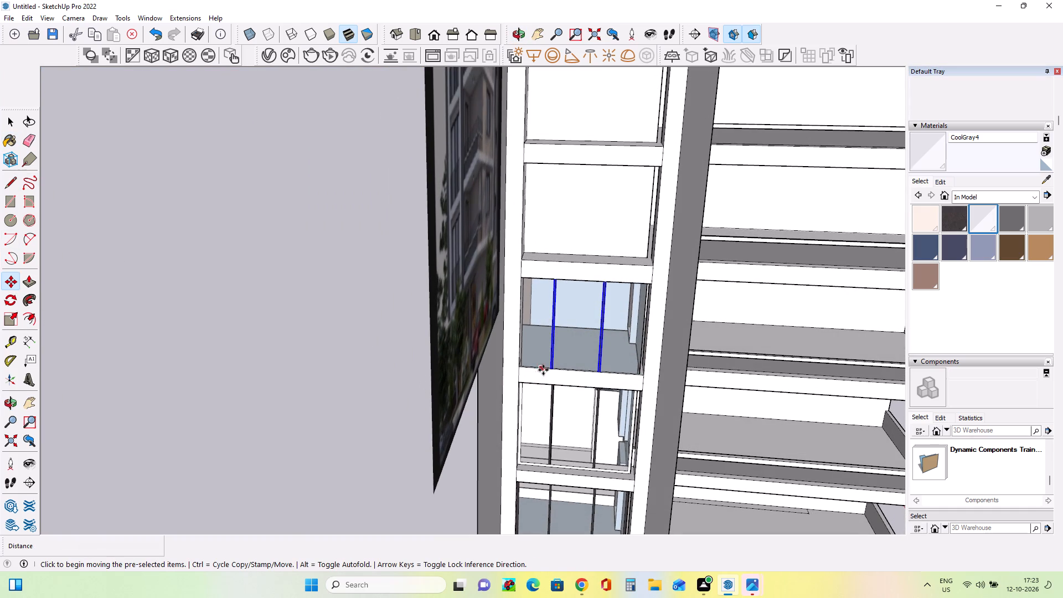
click(548, 368)
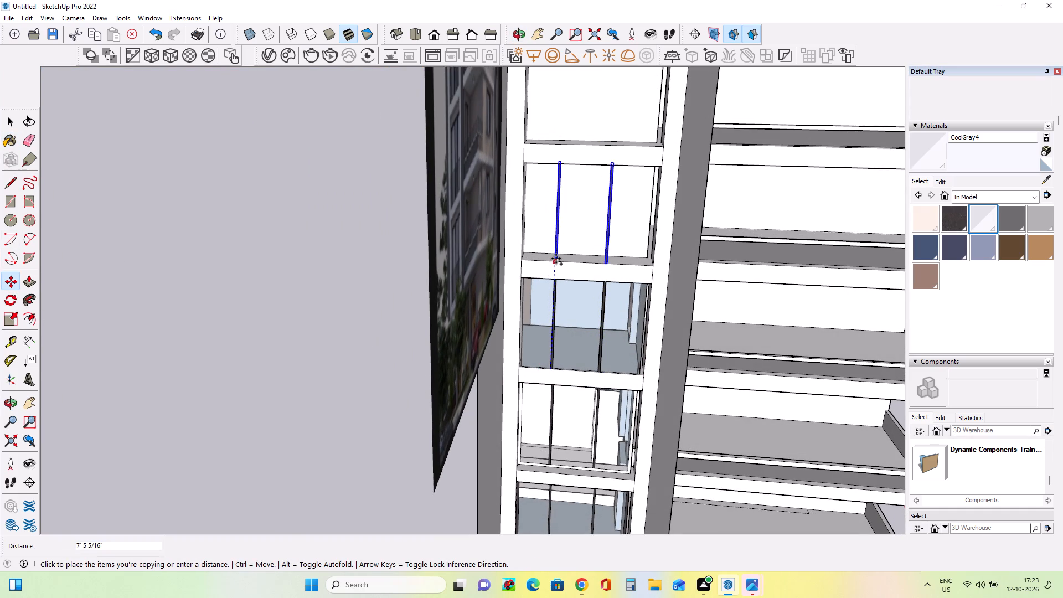
click(556, 259)
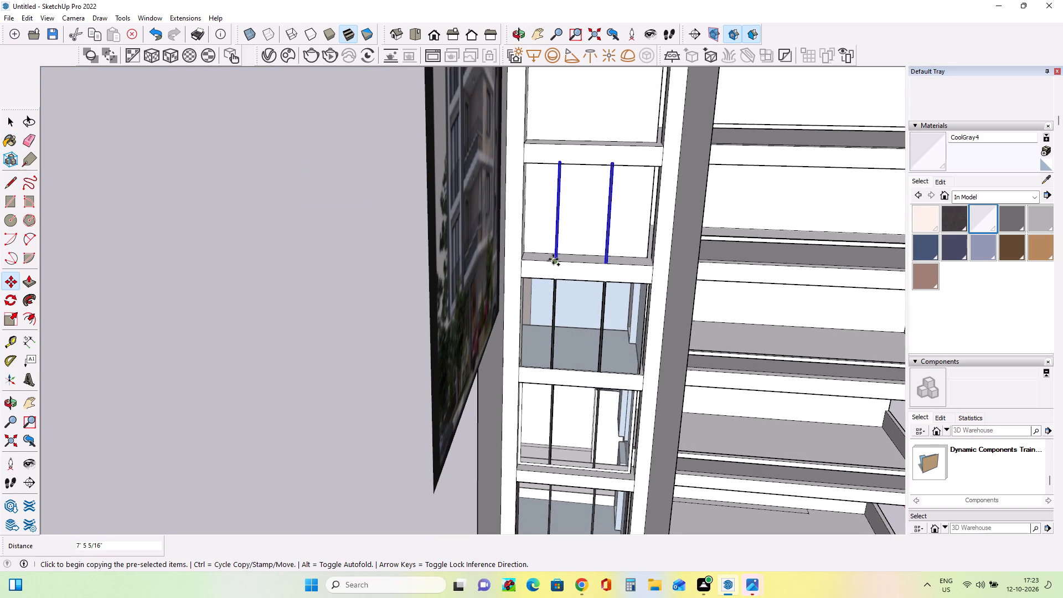
Copy the fourth-lowest bay's two mullions 7' 3 5/16" up onto the bottom edge of the fifth-lowest bay's opening.
click(553, 260)
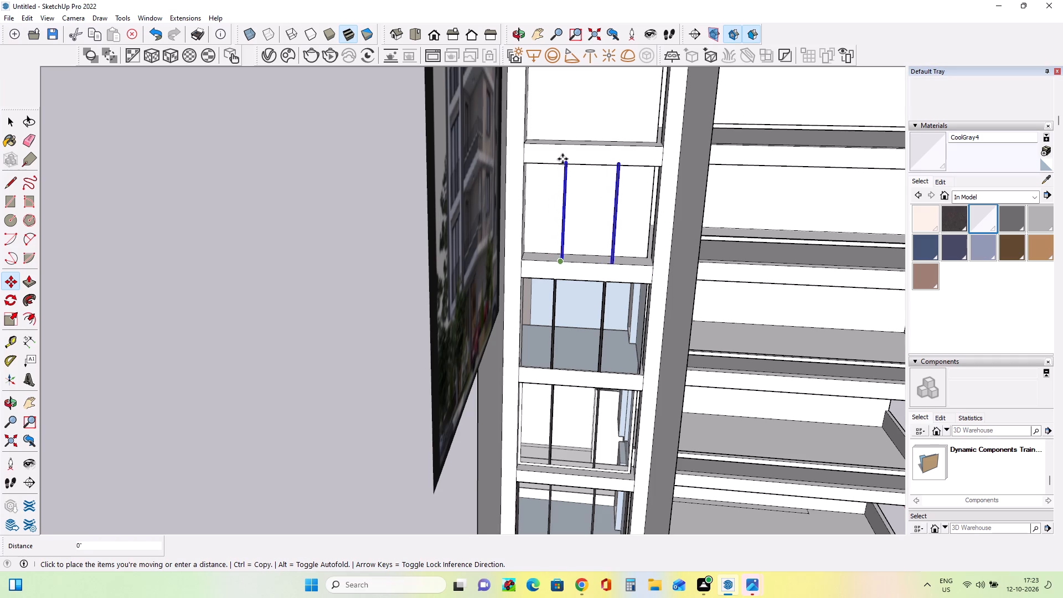
middle_drag(567, 143, 544, 211)
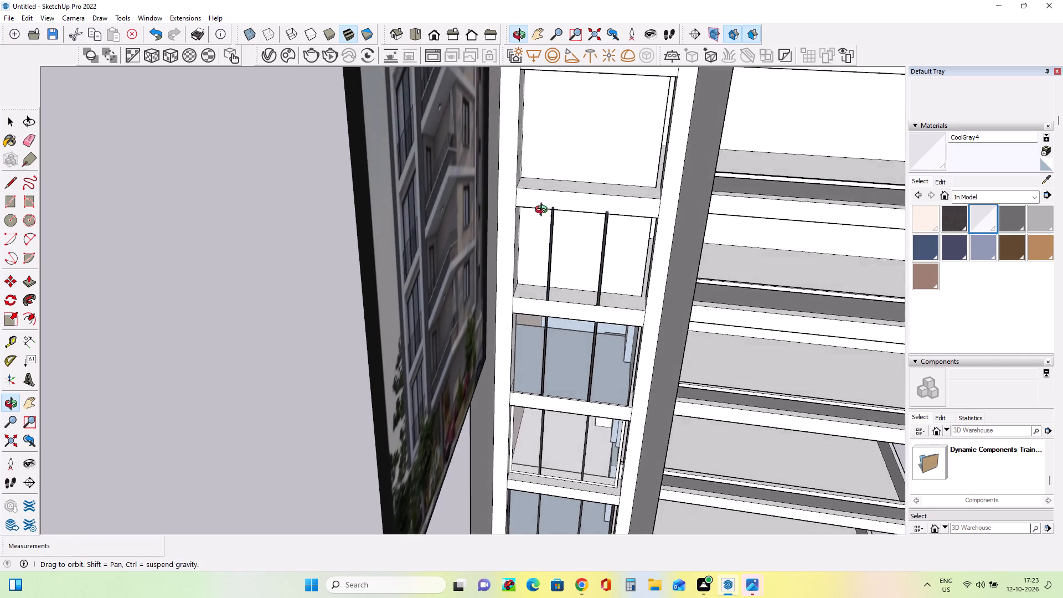
middle_drag(544, 211, 543, 216)
click(549, 212)
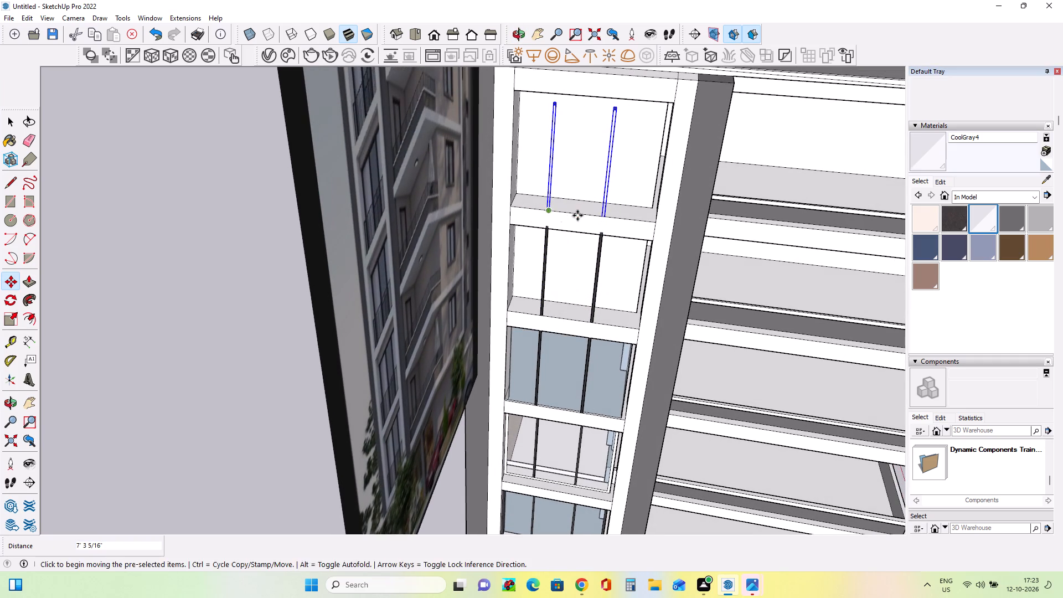
Push/Pull the recessed white face behind the fourth-lowest bay's mullions outward by about 1' 7 9/16".
middle_drag(583, 214, 591, 179)
scroll(580, 246, up, 6)
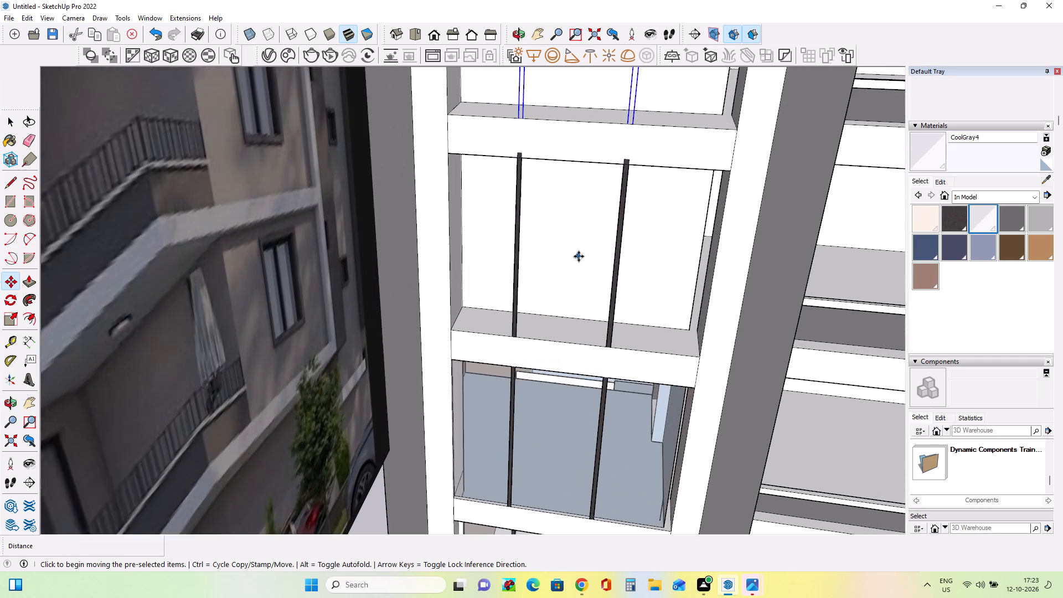
middle_drag(577, 257, 550, 252)
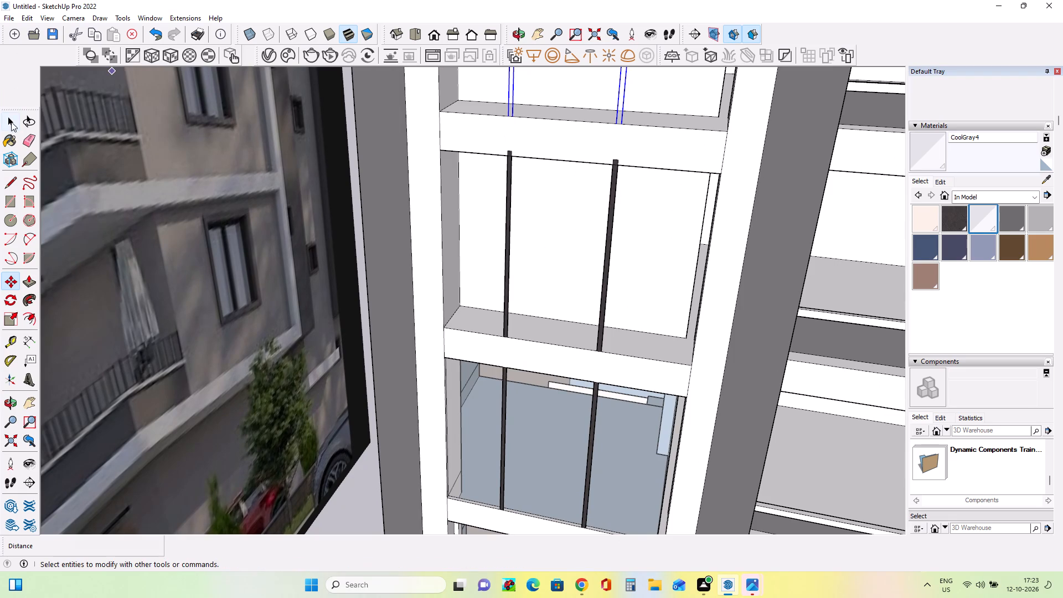
click(9, 126)
click(524, 258)
scroll(564, 271, down, 5)
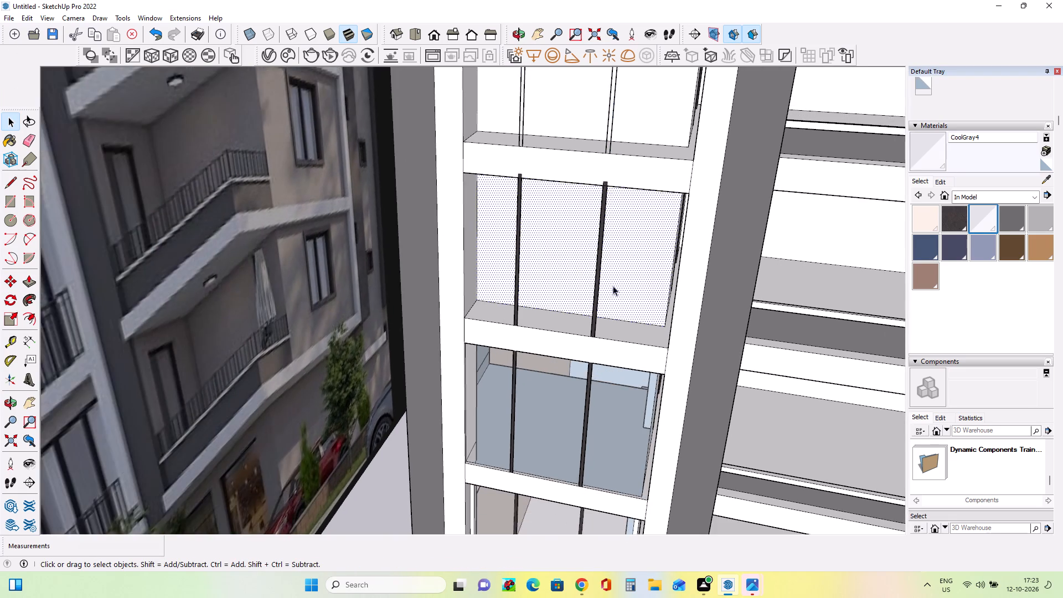
middle_drag(644, 287, 553, 300)
scroll(551, 296, up, 1)
click(31, 291)
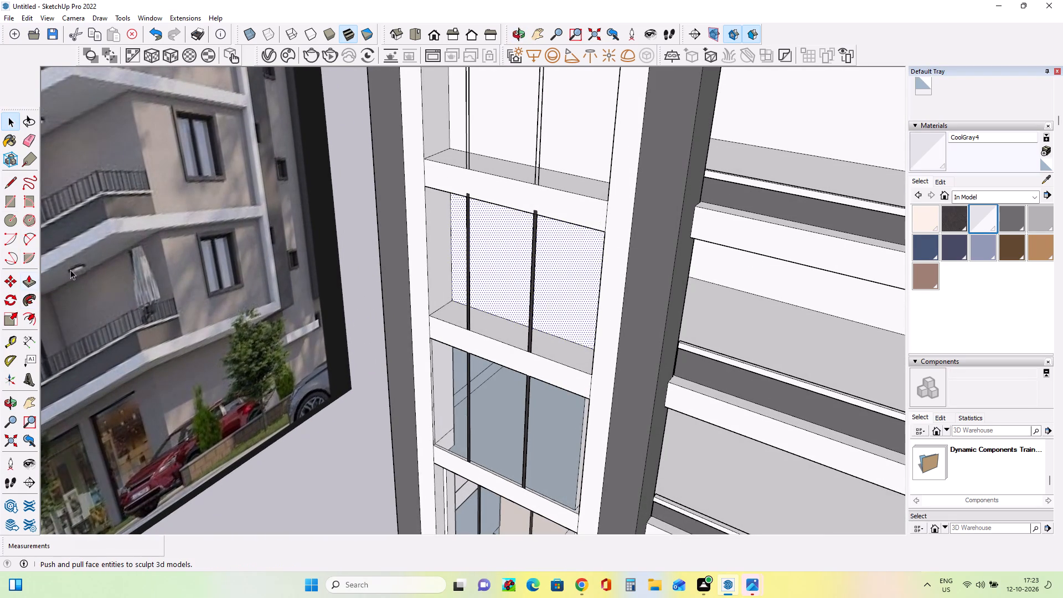
click(18, 285)
click(26, 281)
click(566, 283)
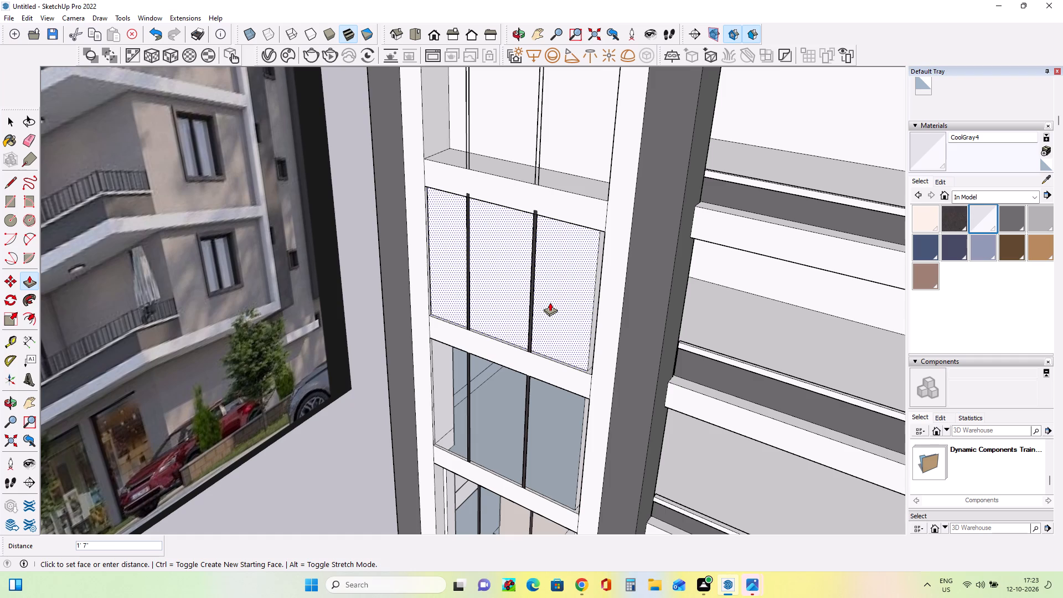
click(550, 303)
Draw short lines across both fourth-lowest bay mullions where they cross the opening's top edge, about 1 1/2" and 1 3/4" long.
middle_drag(527, 307, 588, 293)
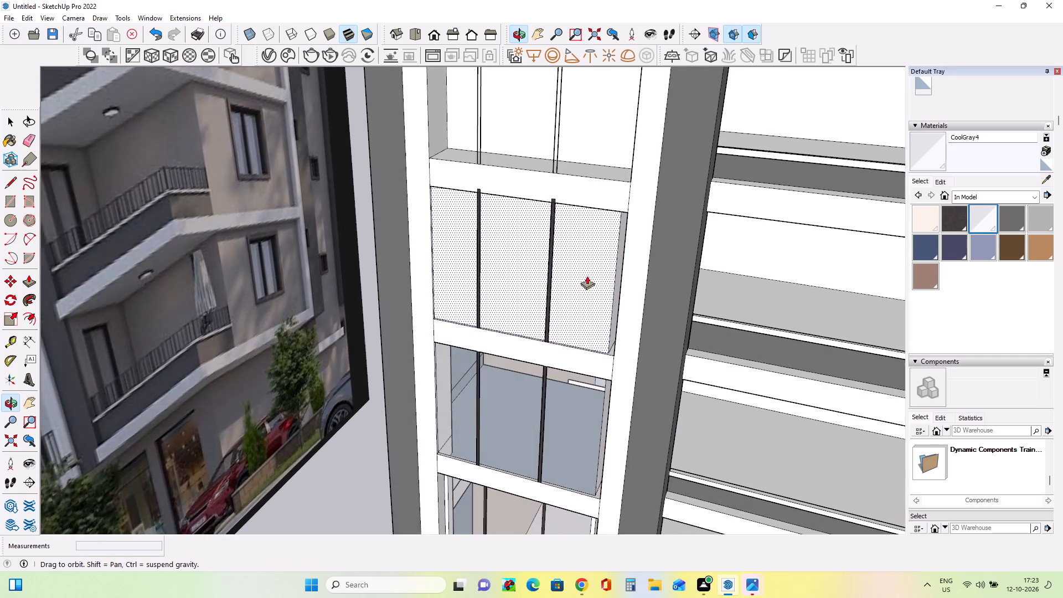
scroll(539, 205, up, 9)
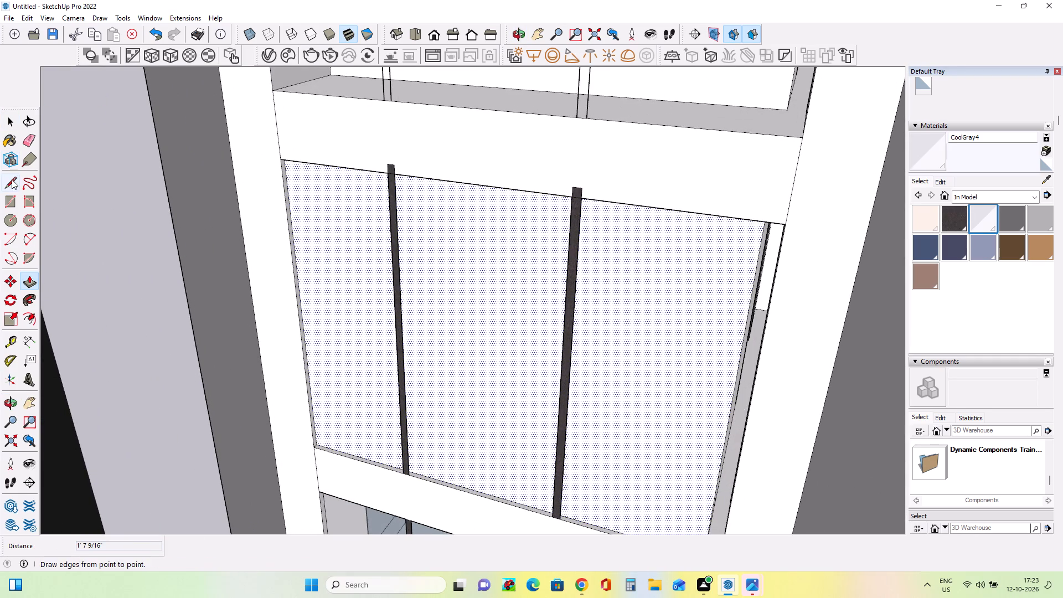
click(12, 183)
scroll(397, 183, up, 7)
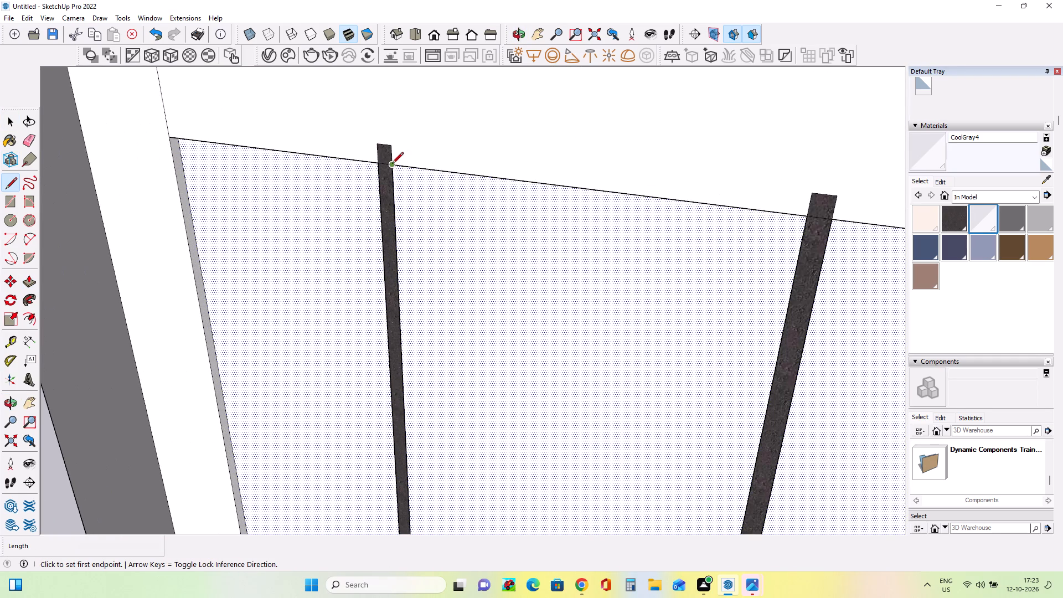
click(392, 164)
click(380, 167)
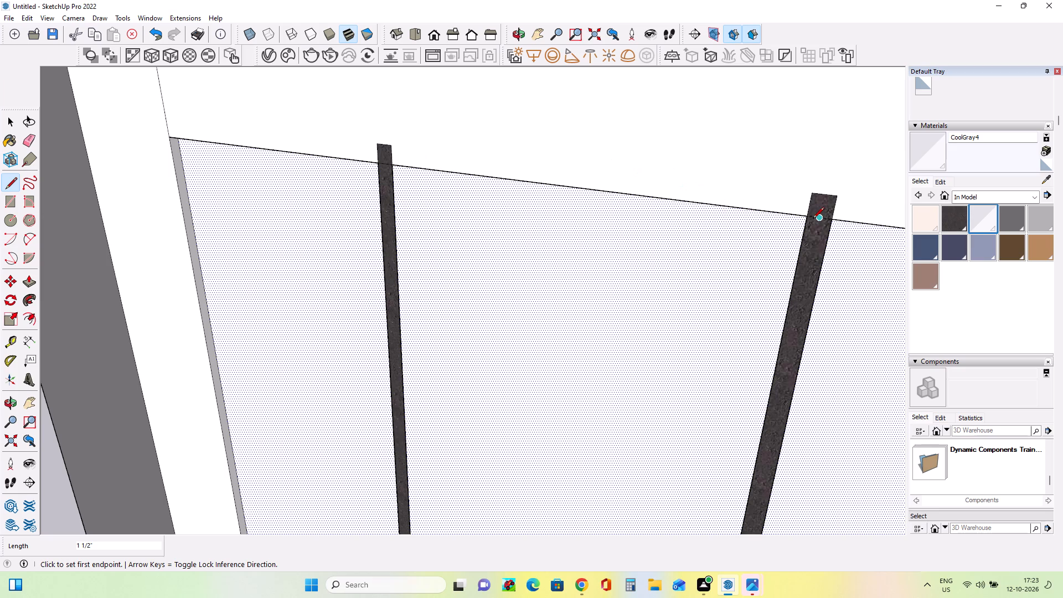
click(808, 219)
click(830, 218)
Erase the ends of both fourth-lowest bay mullions that protrude above the opening's top edge.
click(23, 145)
drag(366, 151, 415, 151)
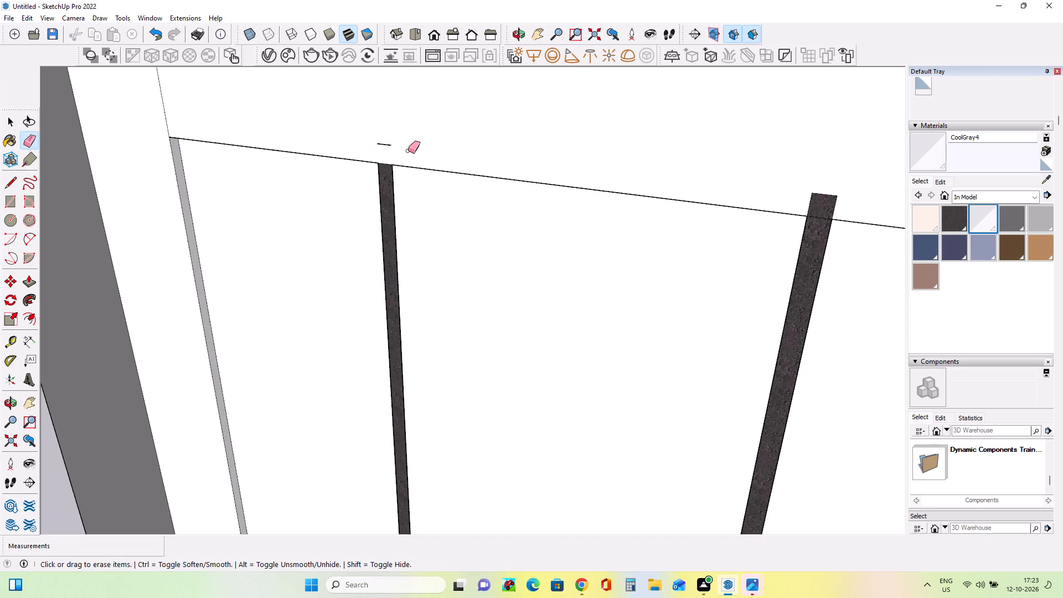
click(384, 142)
drag(793, 205, 838, 203)
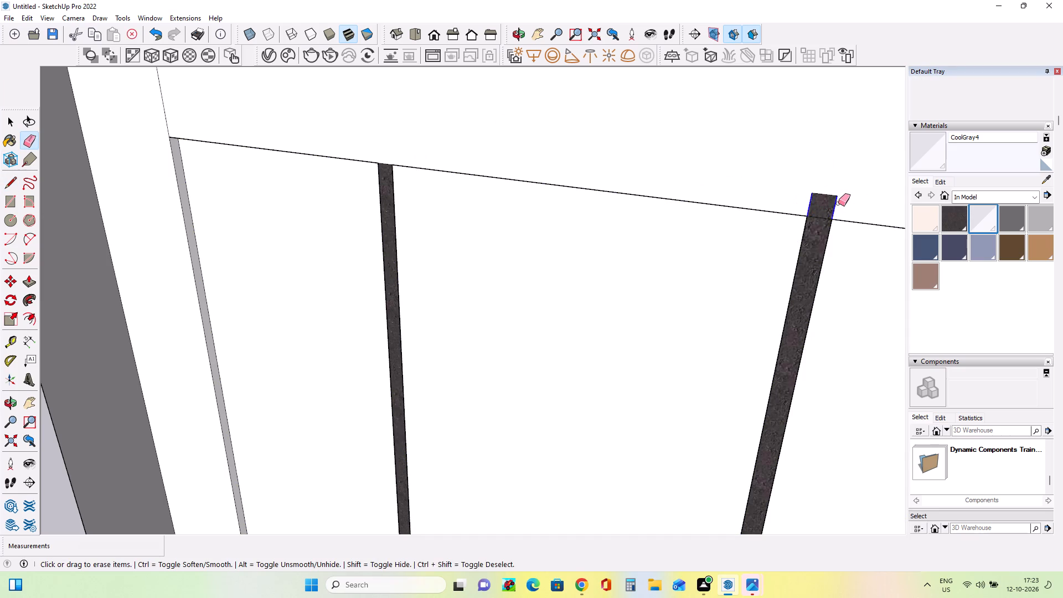
drag(838, 203, 848, 203)
drag(827, 188, 828, 202)
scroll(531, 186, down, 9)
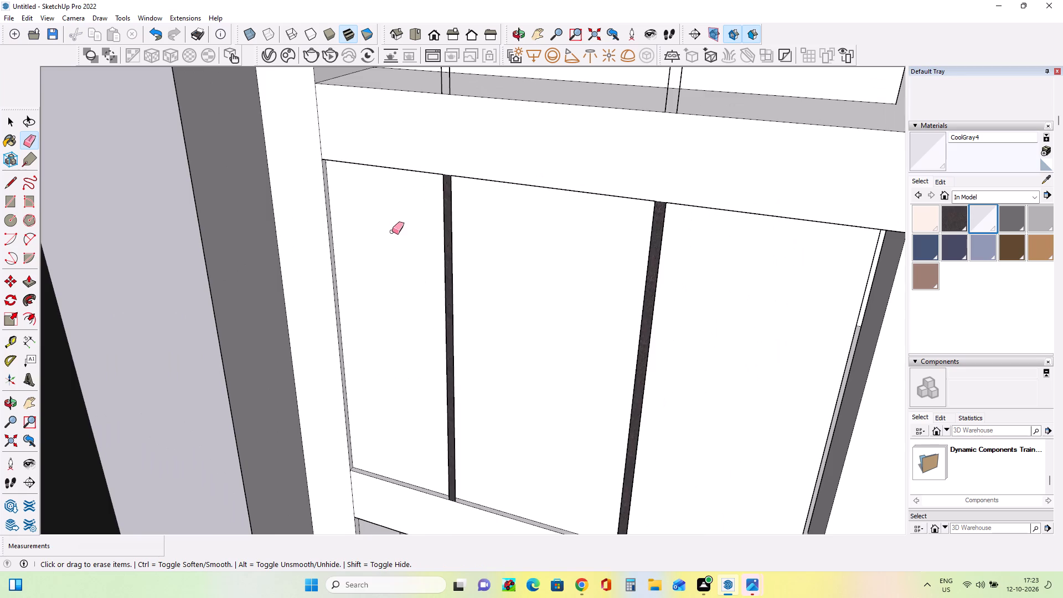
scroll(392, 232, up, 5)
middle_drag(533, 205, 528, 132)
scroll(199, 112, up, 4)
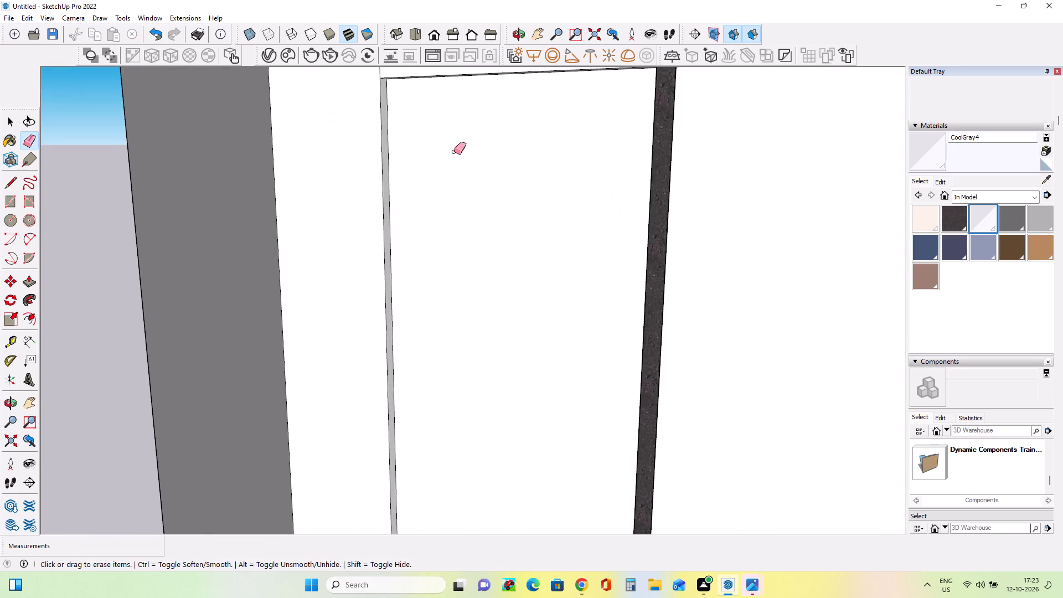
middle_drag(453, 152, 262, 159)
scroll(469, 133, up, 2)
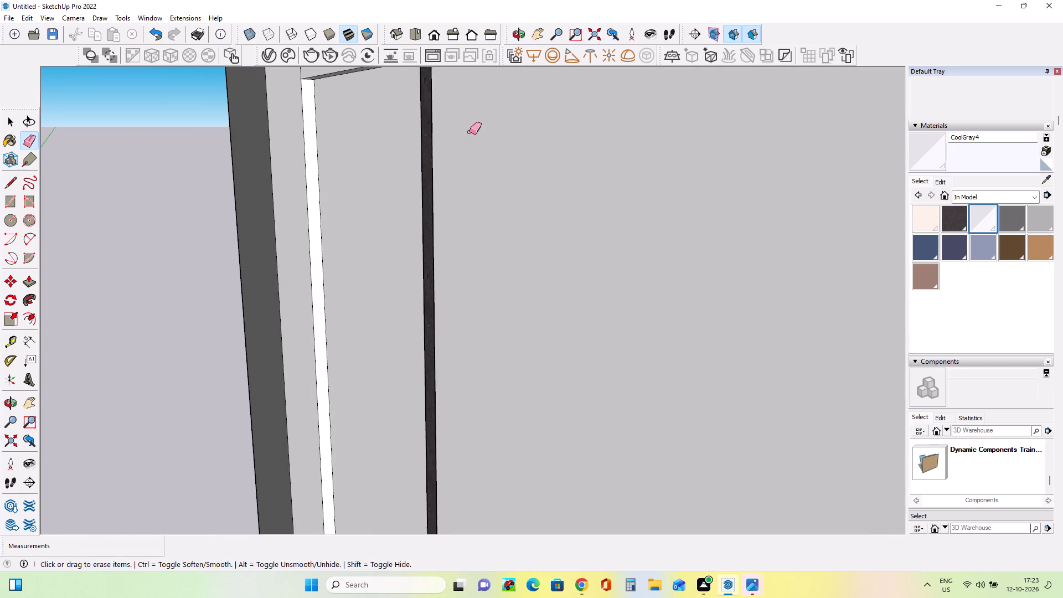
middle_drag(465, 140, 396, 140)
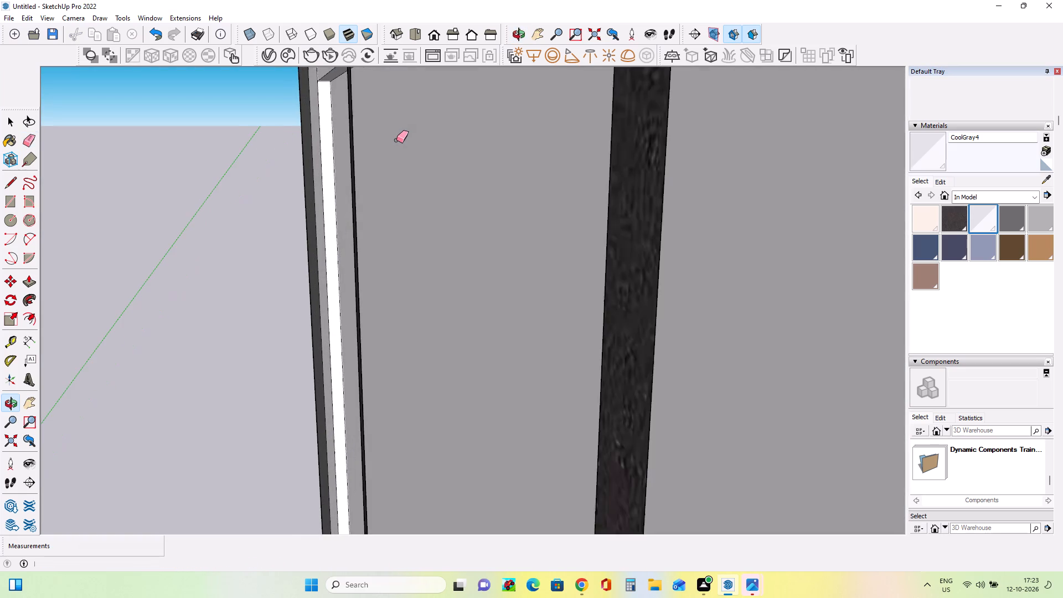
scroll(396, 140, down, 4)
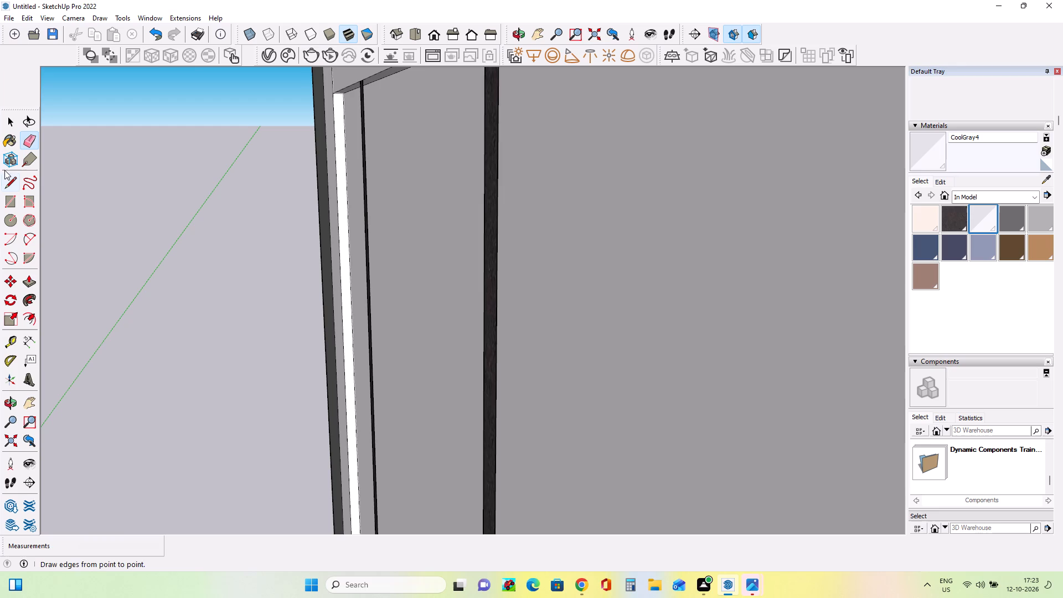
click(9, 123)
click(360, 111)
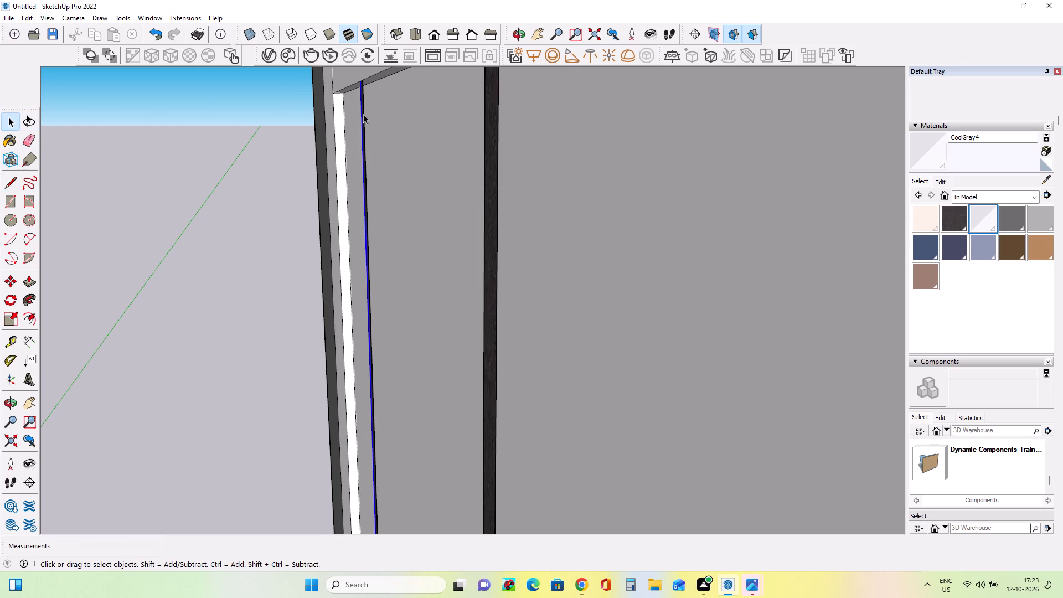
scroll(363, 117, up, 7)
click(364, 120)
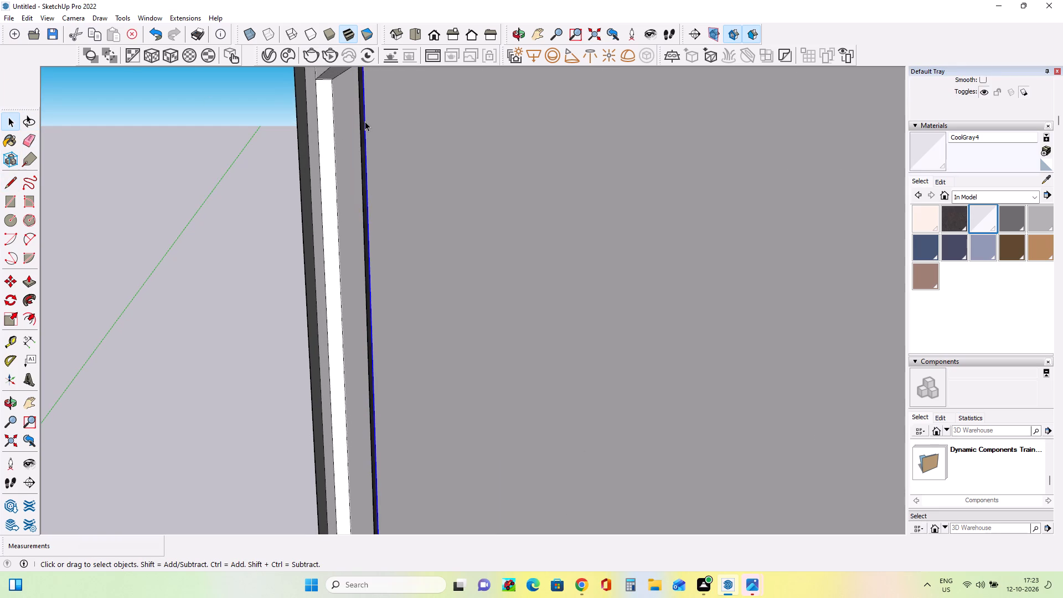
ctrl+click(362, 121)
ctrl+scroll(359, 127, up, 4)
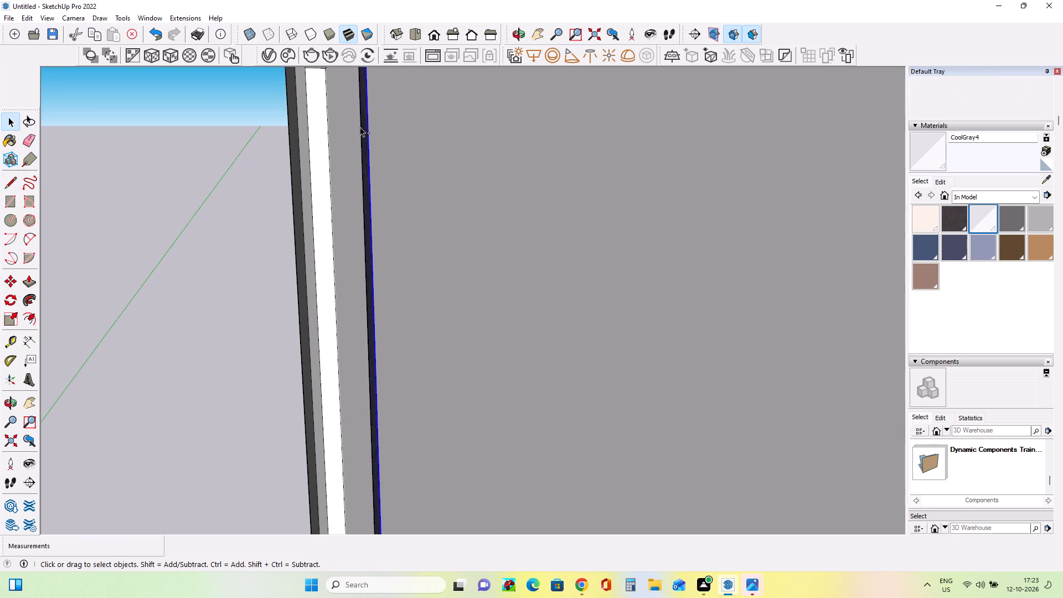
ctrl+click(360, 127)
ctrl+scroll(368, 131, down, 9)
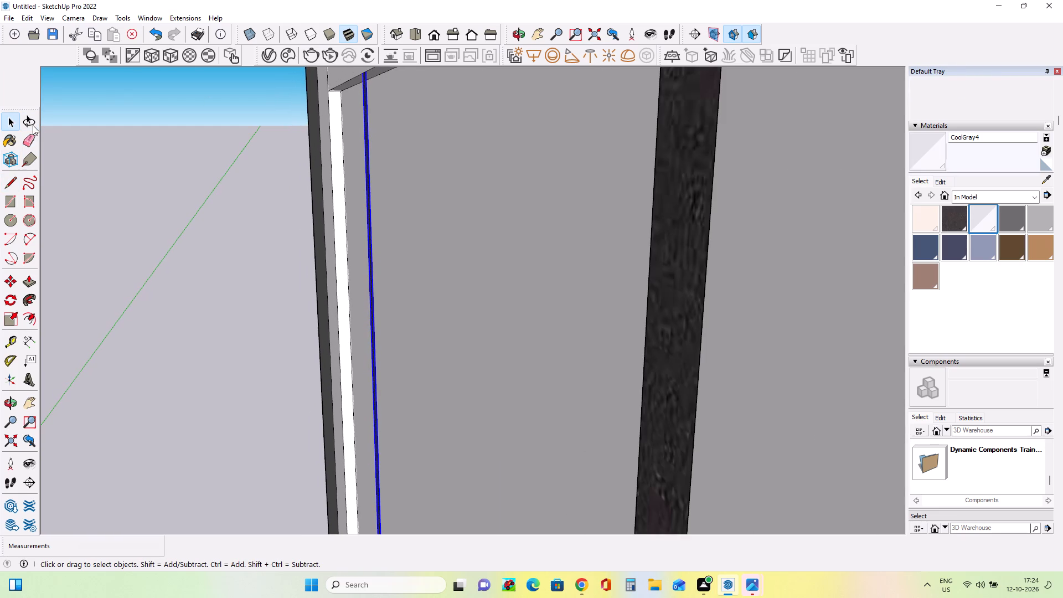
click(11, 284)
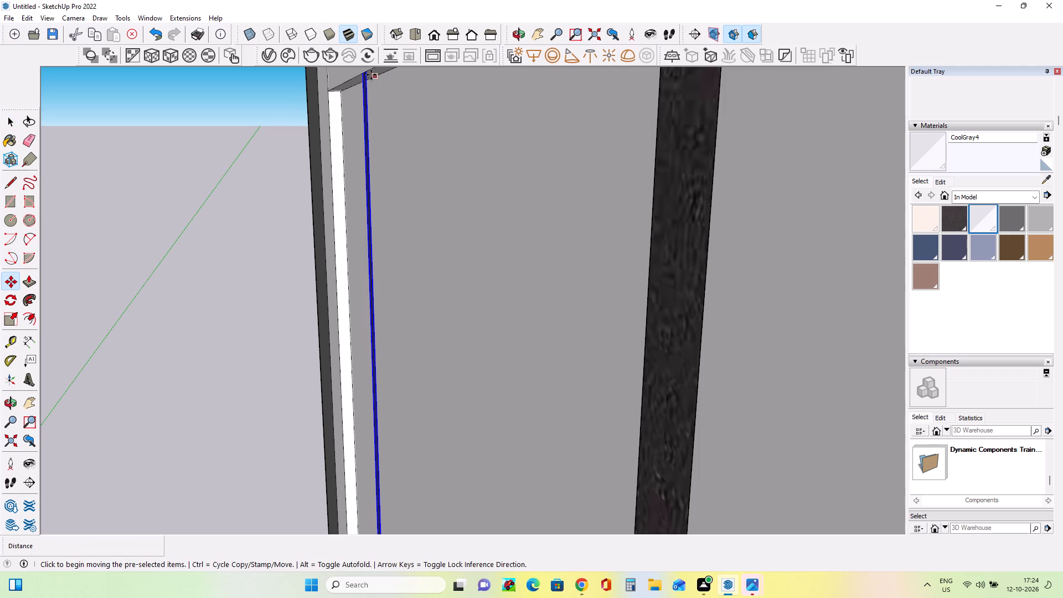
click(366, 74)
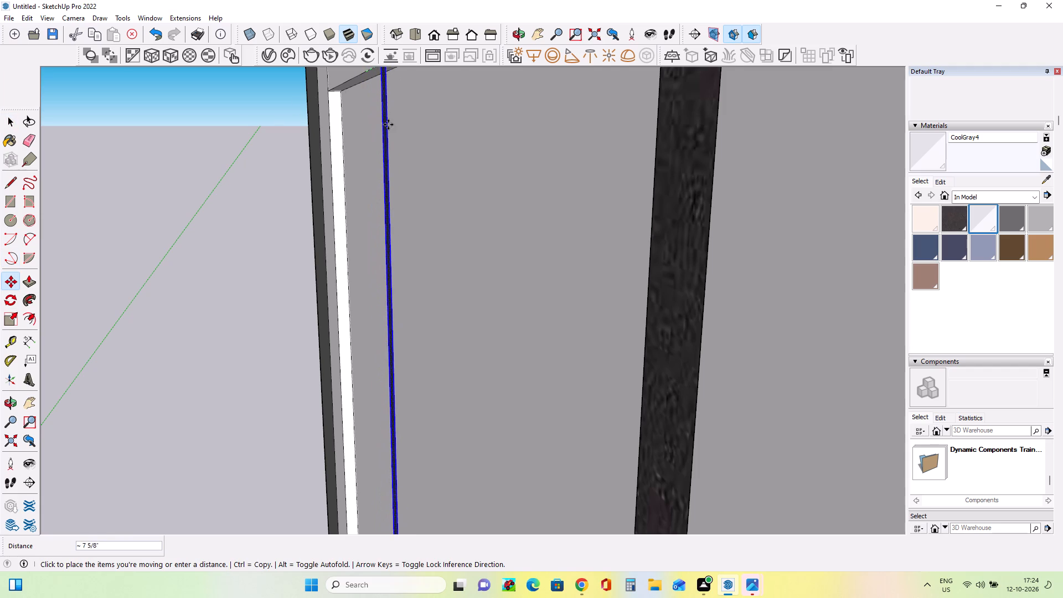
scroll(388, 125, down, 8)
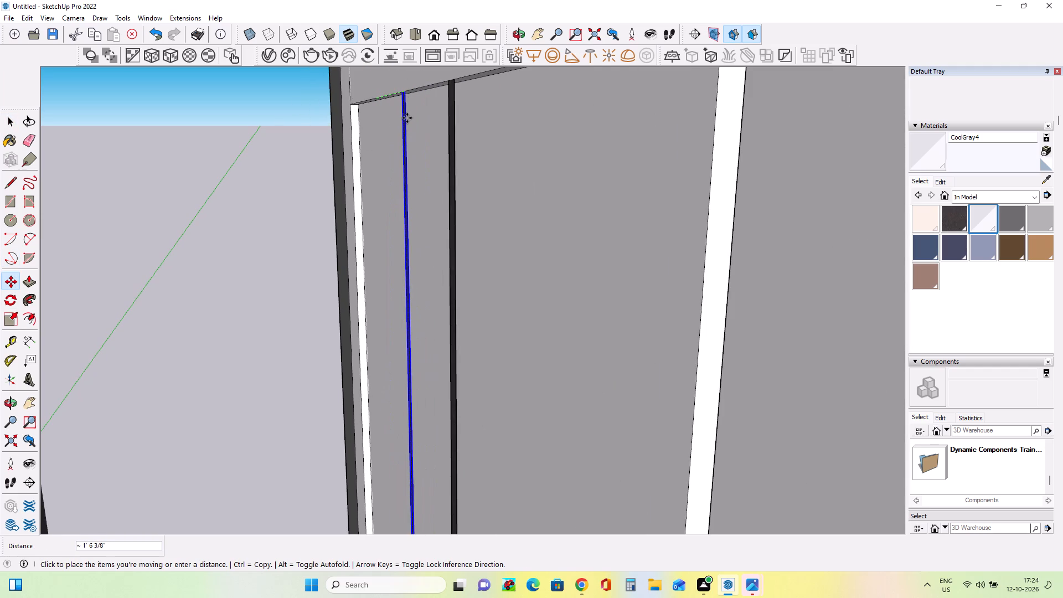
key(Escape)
Paint the white face behind the fourth-lowest bay's mullions with the CoolGray4 material.
middle_drag(386, 162, 465, 166)
scroll(458, 159, down, 4)
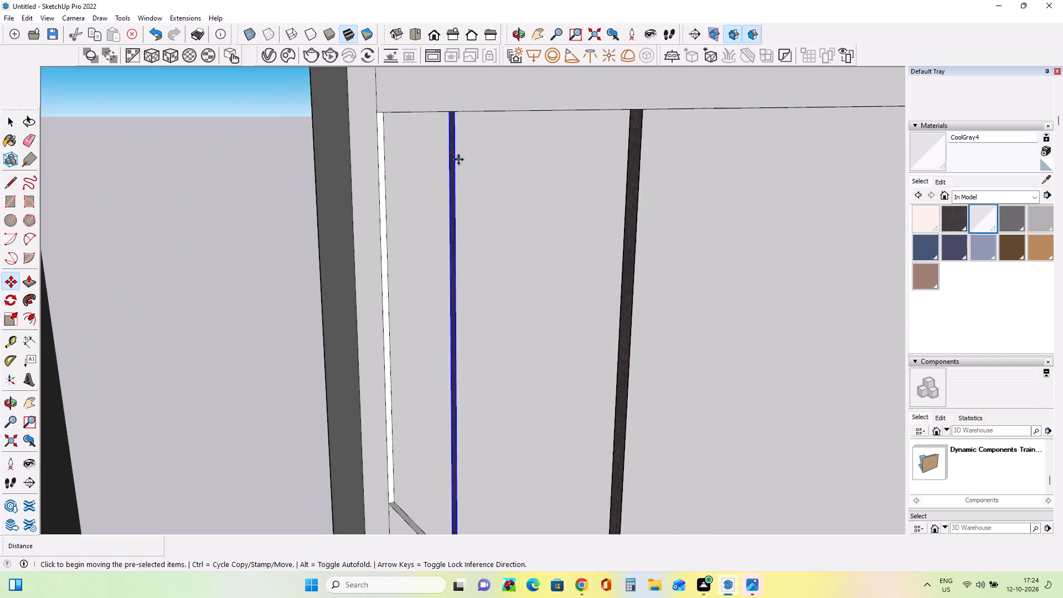
scroll(458, 159, down, 16)
middle_drag(481, 204, 685, 193)
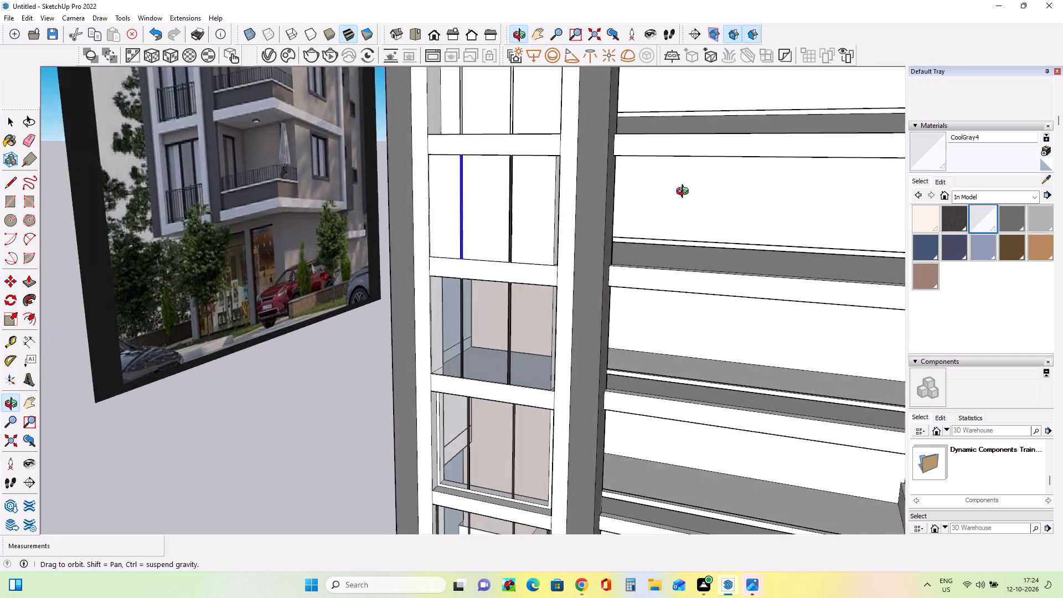
middle_drag(685, 193, 705, 189)
click(994, 217)
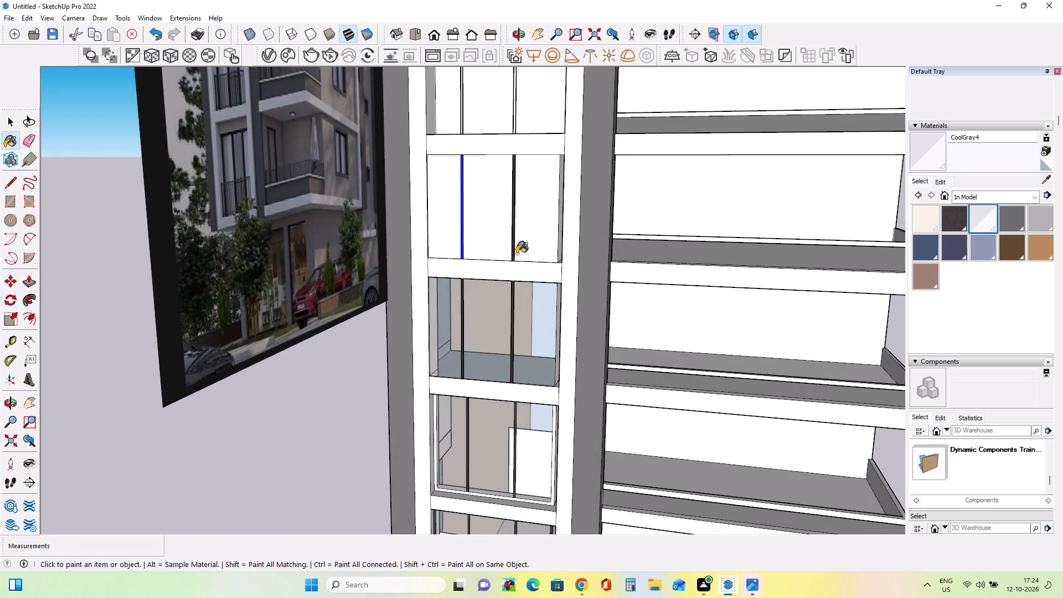
click(538, 237)
Examine the glazed window bays up the facade strip from above and below.
middle_drag(545, 267, 550, 298)
middle_drag(502, 256, 525, 295)
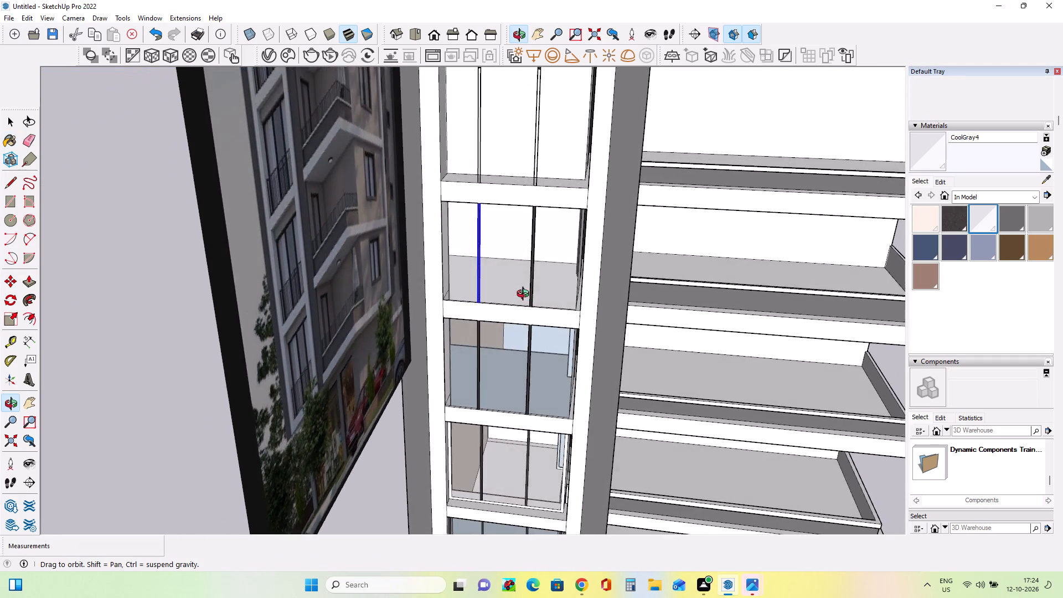
middle_drag(525, 295, 495, 223)
scroll(535, 220, down, 4)
middle_drag(559, 248, 506, 259)
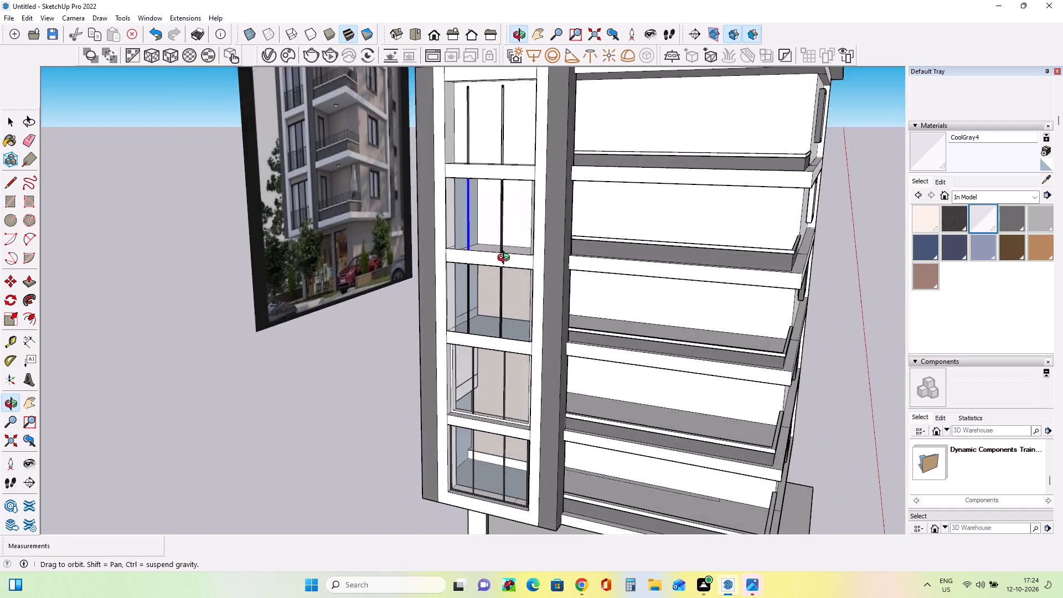
middle_drag(506, 259, 529, 309)
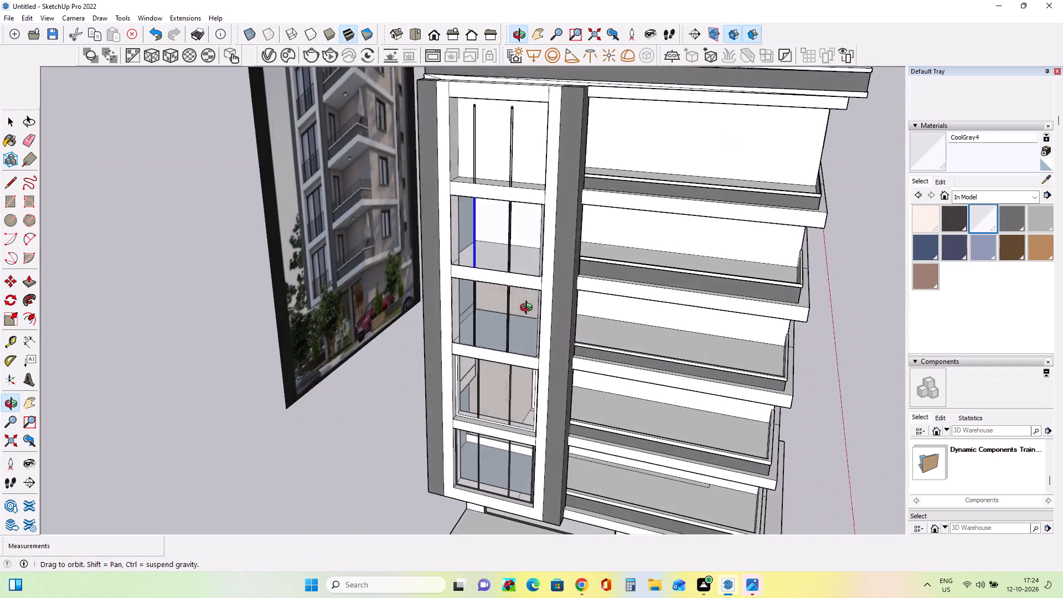
middle_drag(529, 309, 572, 138)
middle_drag(529, 426, 602, 448)
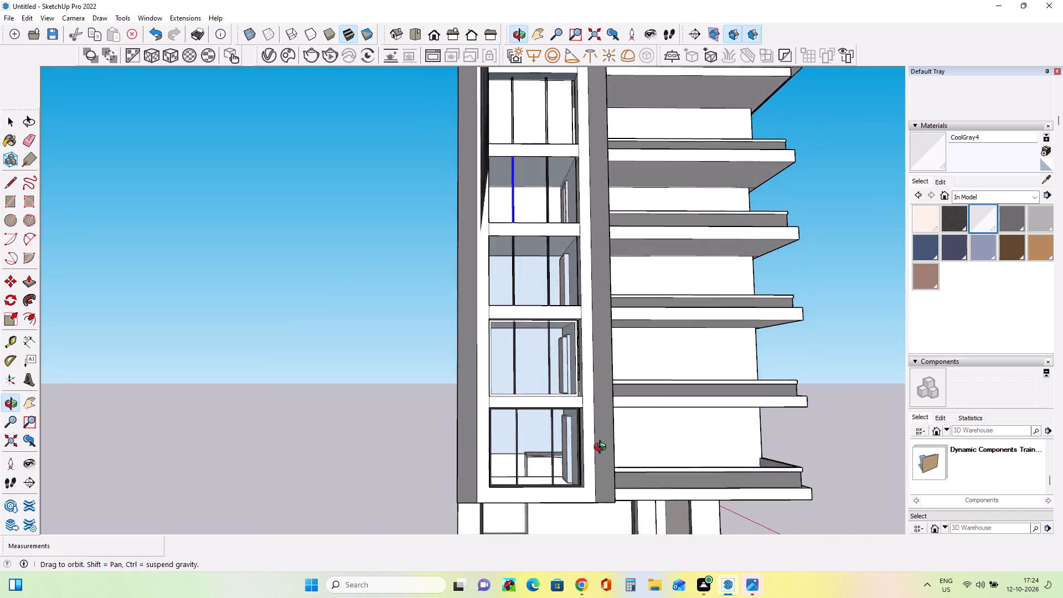
middle_drag(602, 448, 601, 452)
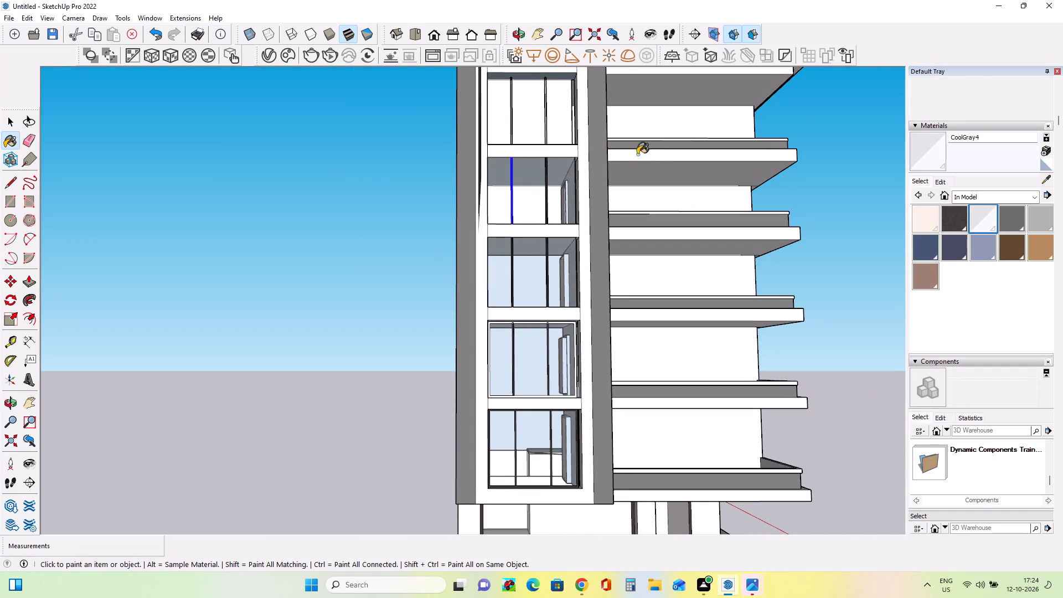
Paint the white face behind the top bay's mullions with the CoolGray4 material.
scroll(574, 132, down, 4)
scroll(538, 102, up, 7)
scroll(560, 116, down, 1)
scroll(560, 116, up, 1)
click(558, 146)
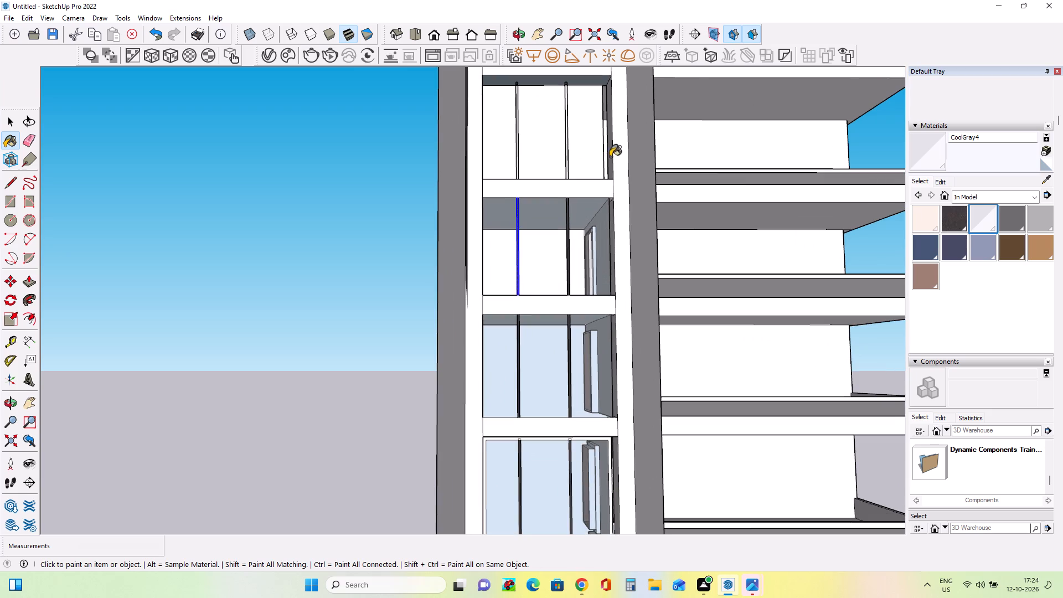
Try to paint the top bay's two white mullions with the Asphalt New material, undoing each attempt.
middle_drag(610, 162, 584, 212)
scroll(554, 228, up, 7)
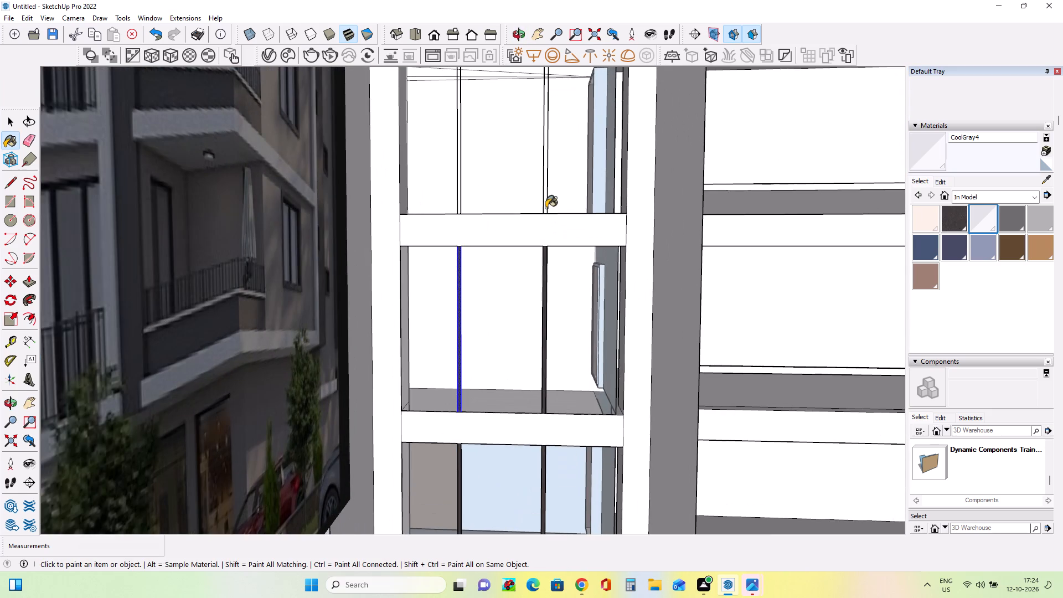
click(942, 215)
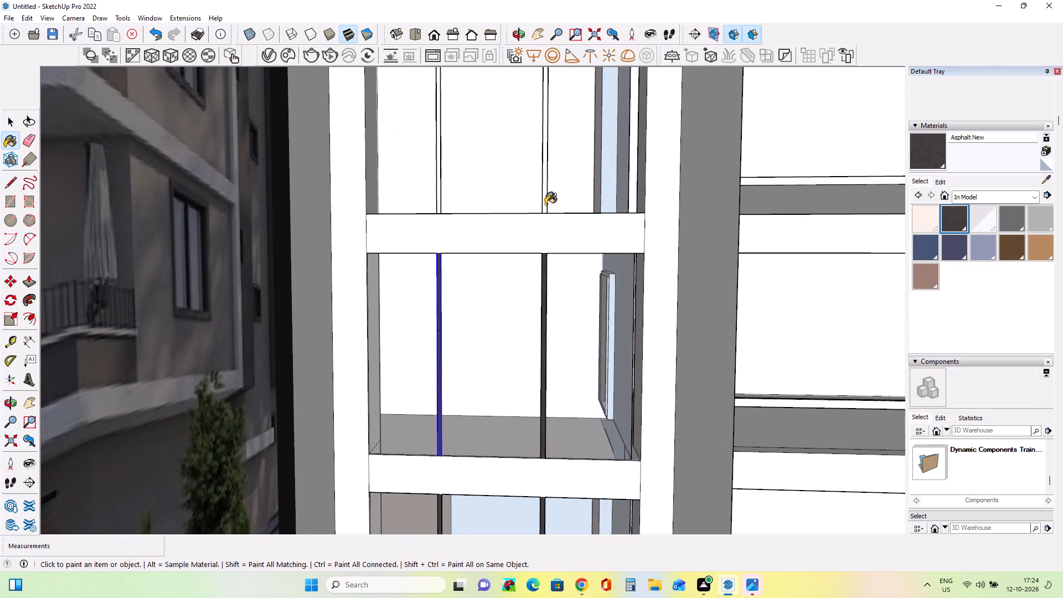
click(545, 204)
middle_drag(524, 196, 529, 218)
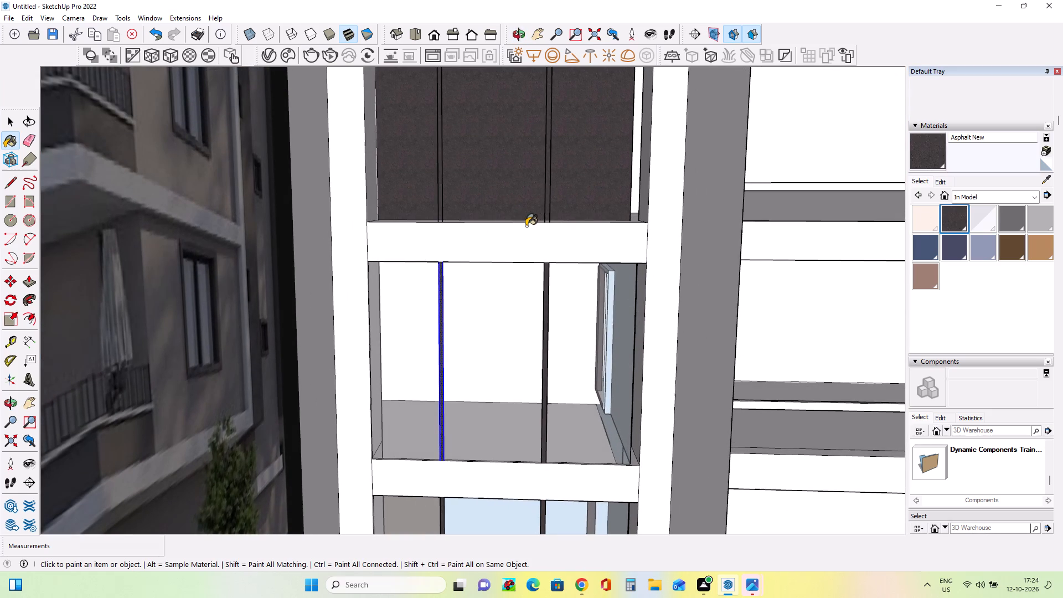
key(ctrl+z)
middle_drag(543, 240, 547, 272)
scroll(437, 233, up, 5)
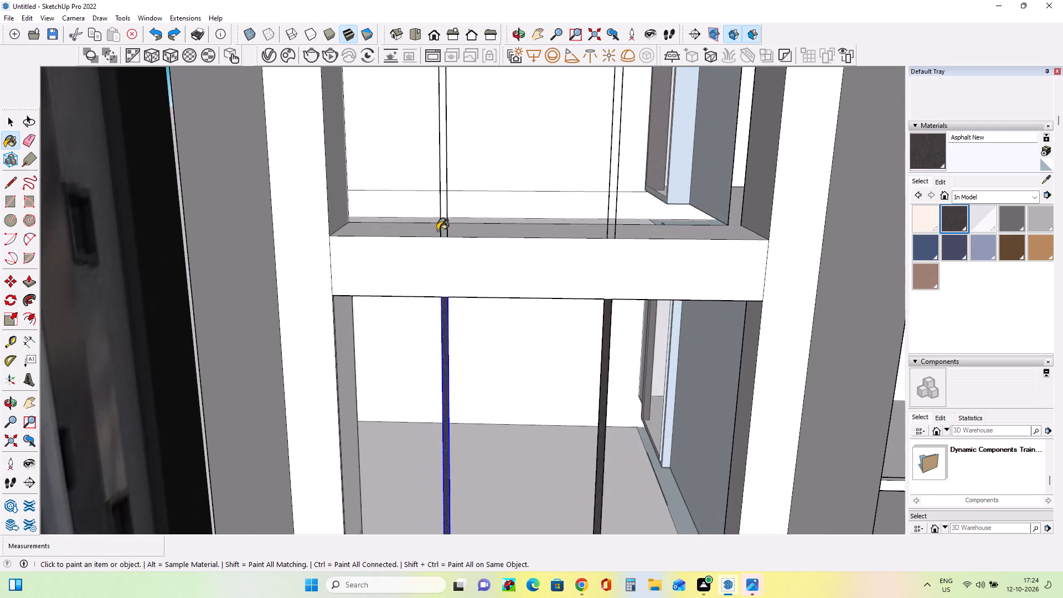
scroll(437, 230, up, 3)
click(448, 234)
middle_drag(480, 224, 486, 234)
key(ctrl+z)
Draw a rectangle about 5 7/16" by 1 1/2" from the top bay's left-hand mullion up to the opening's top edge.
scroll(467, 208, down, 4)
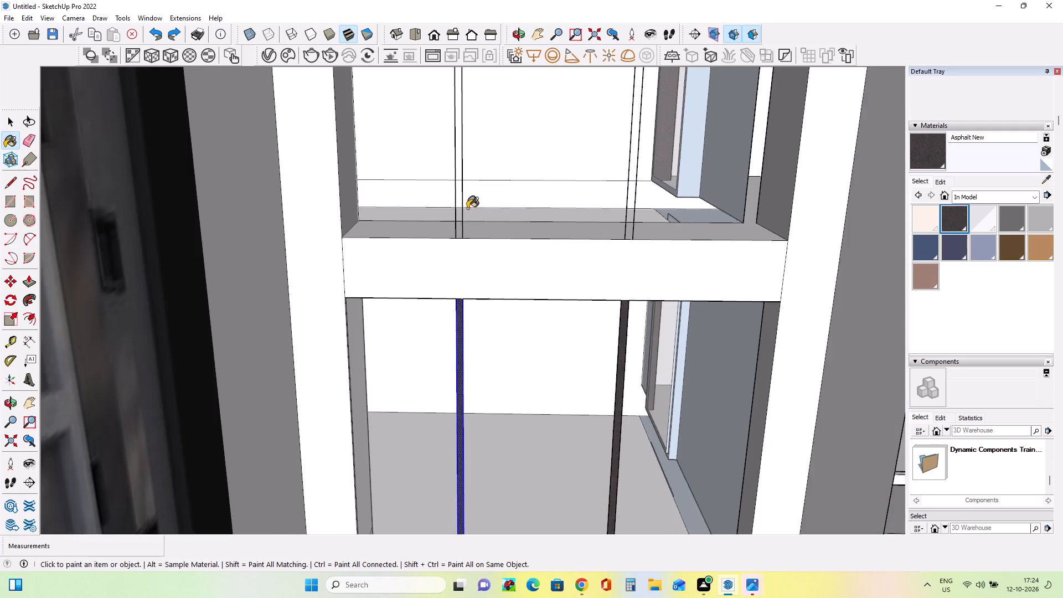
scroll(467, 207, down, 15)
scroll(225, 121, up, 3)
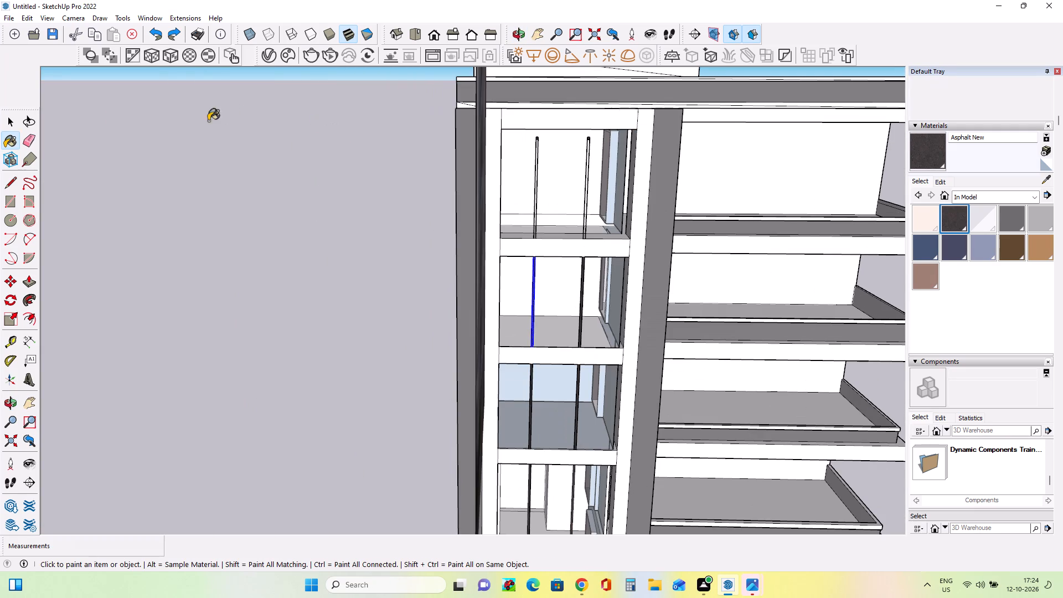
click(10, 120)
scroll(405, 151, up, 4)
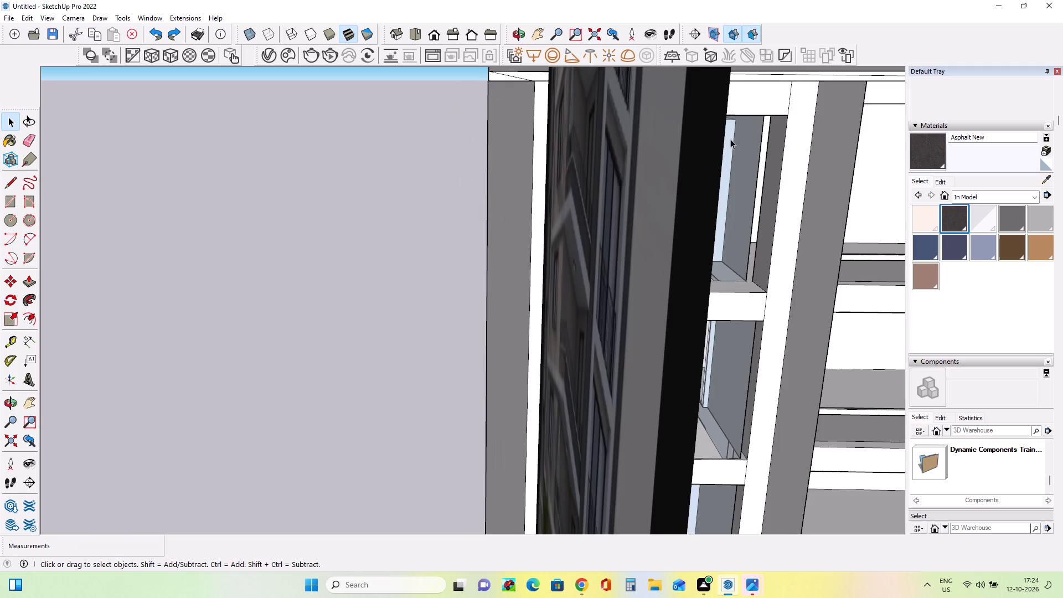
middle_drag(694, 137, 568, 151)
click(26, 398)
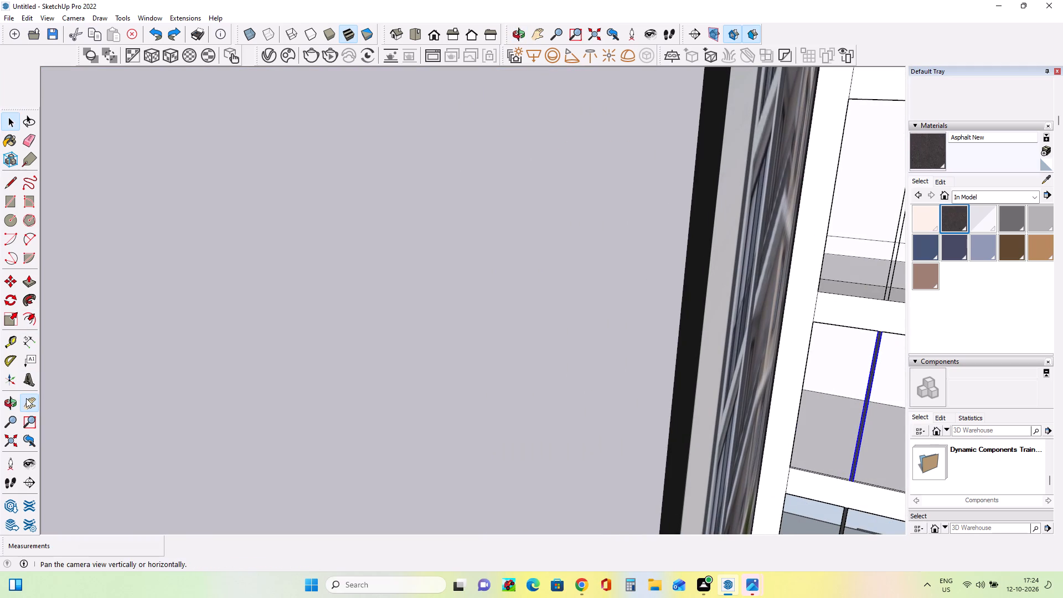
drag(238, 260, 0, 278)
drag(347, 229, 0, 345)
drag(732, 187, 524, 195)
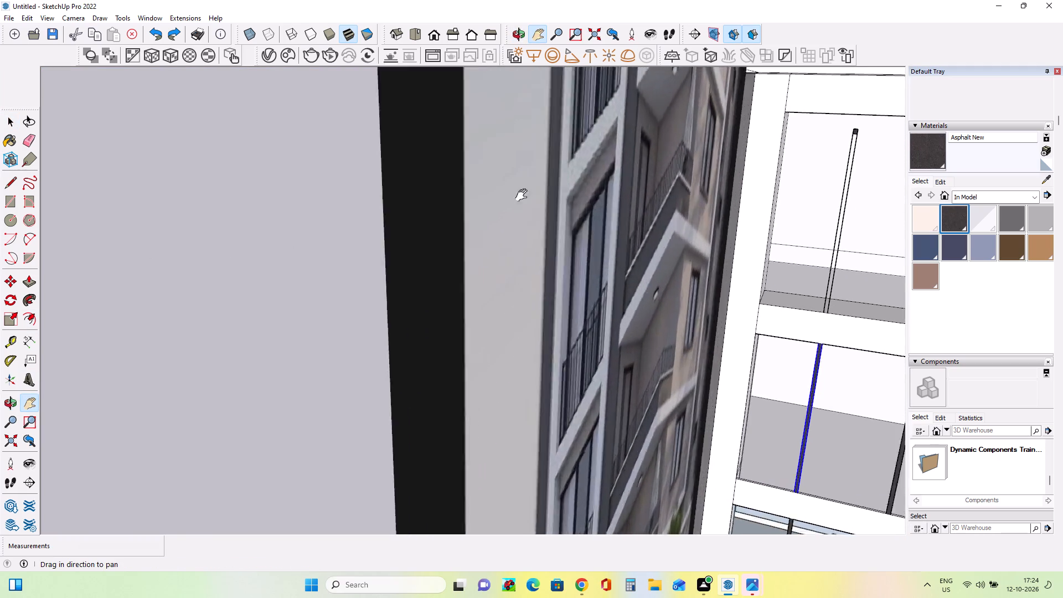
drag(524, 195, 233, 299)
scroll(554, 222, up, 7)
middle_drag(560, 205, 601, 162)
scroll(554, 160, up, 4)
middle_drag(554, 161, 569, 158)
middle_click(566, 133)
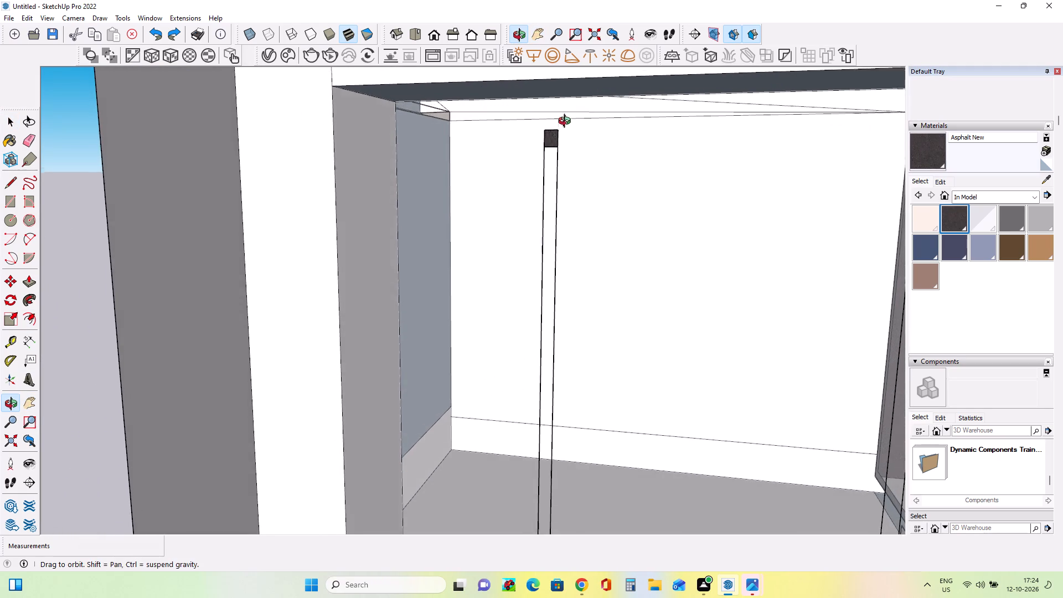
scroll(570, 137, down, 7)
middle_drag(582, 128, 579, 80)
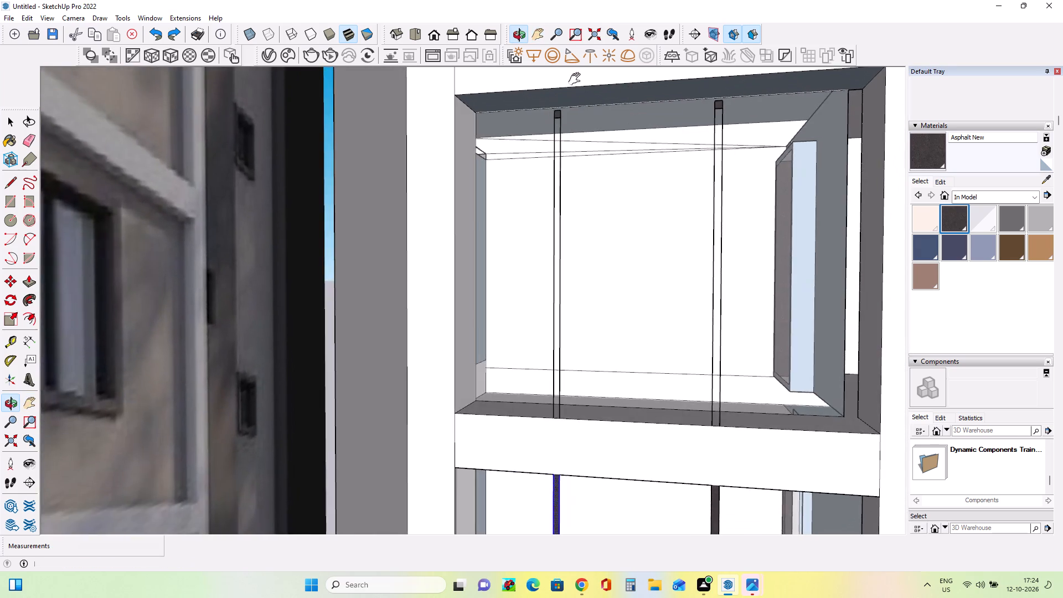
scroll(559, 106, up, 7)
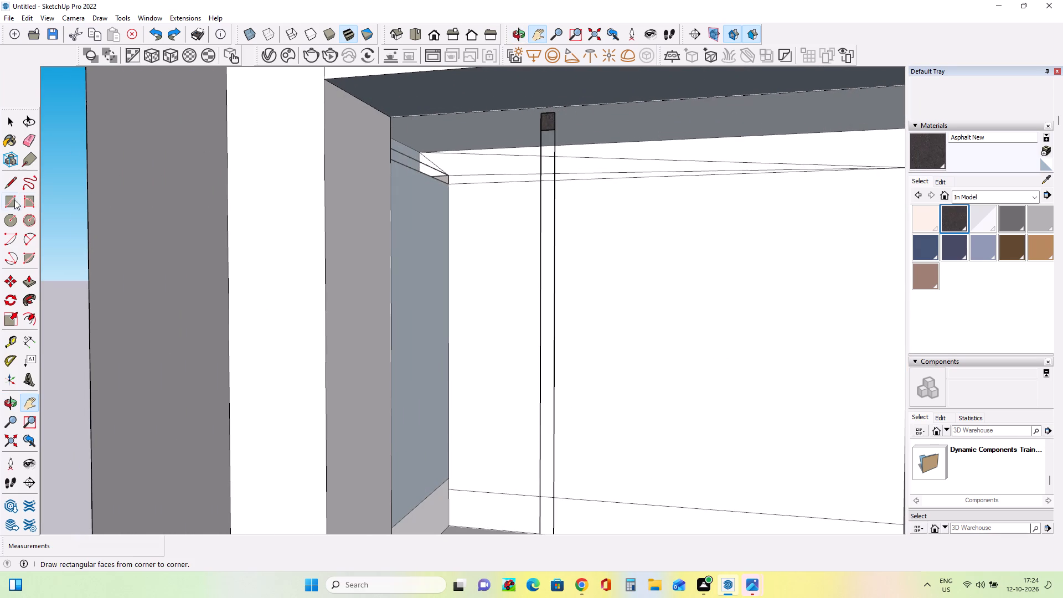
click(10, 200)
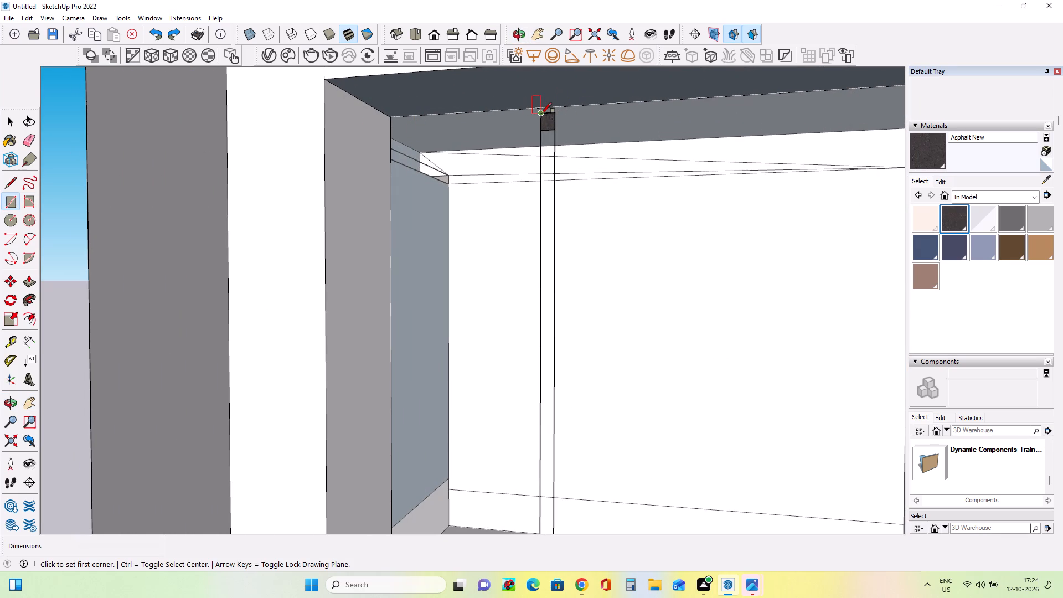
click(541, 113)
click(556, 116)
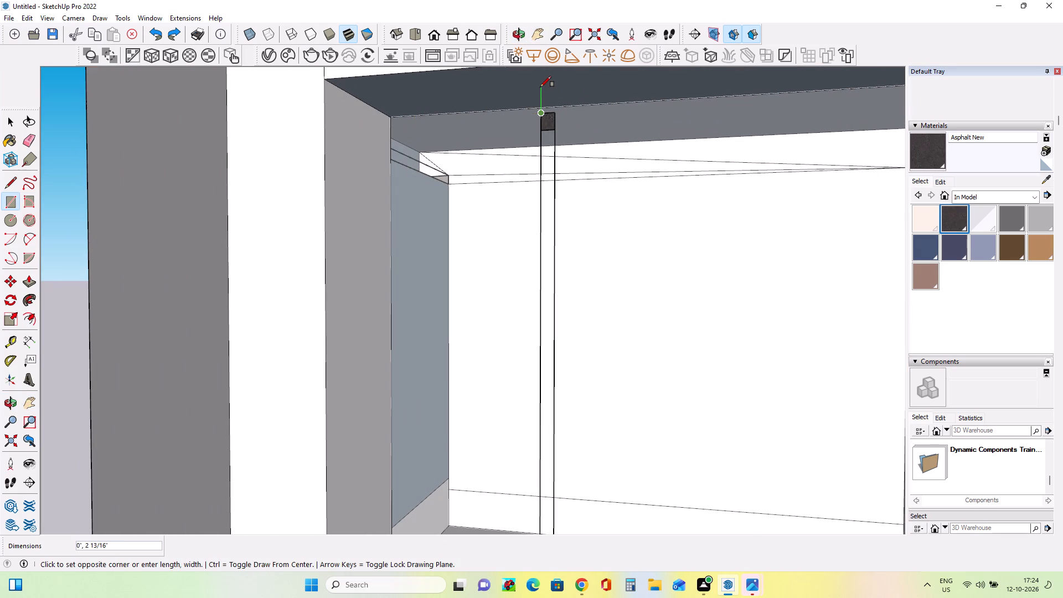
scroll(540, 87, down, 8)
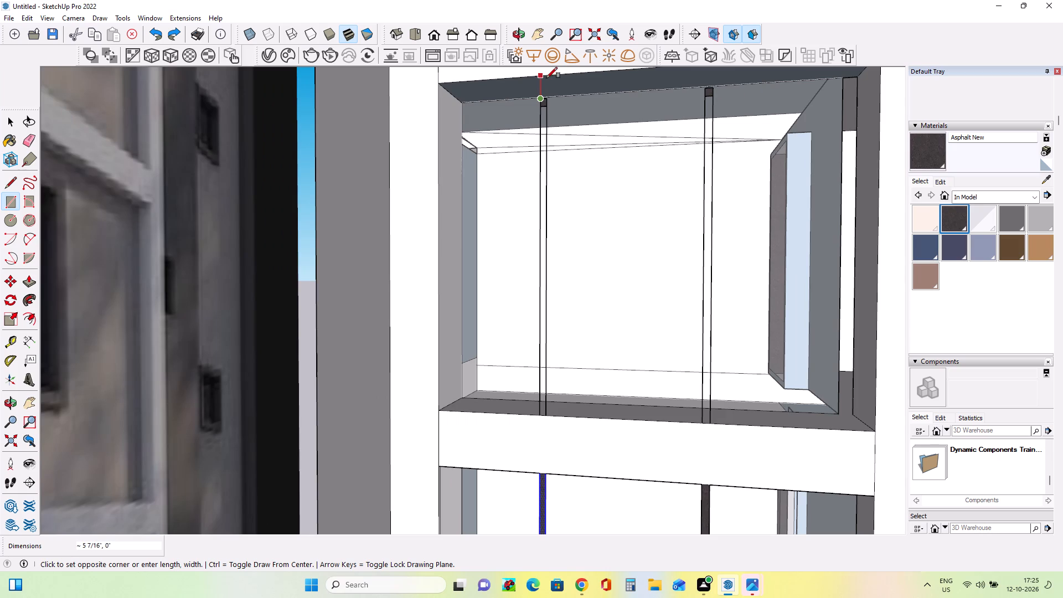
scroll(546, 78, up, 8)
click(546, 73)
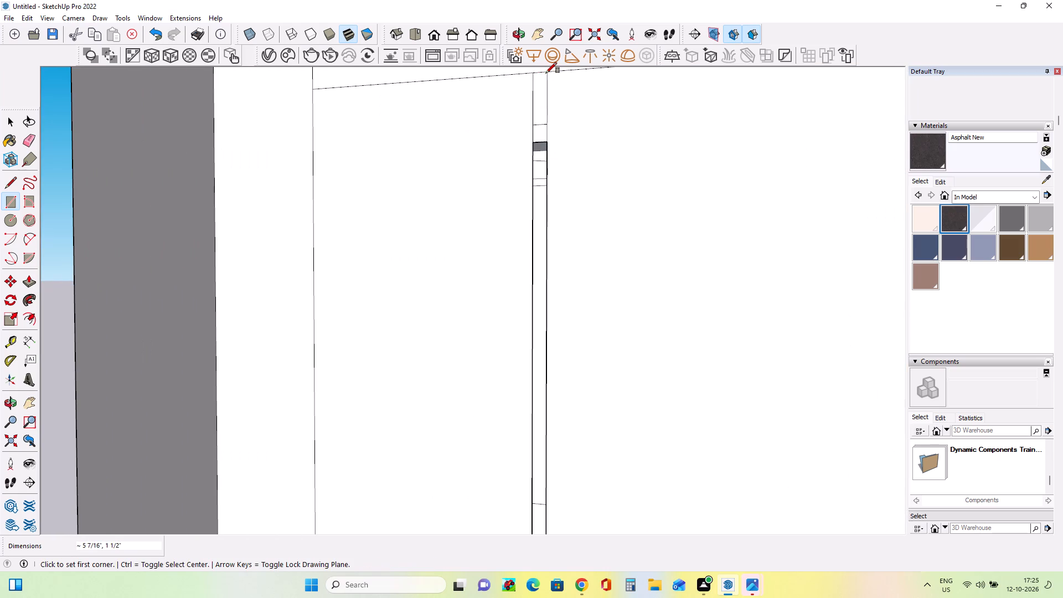
Draw a rectangle about 5 7/16" by 1 3/4" from the top bay's right-hand mullion up to the opening's top edge.
scroll(531, 137, down, 8)
scroll(711, 121, up, 3)
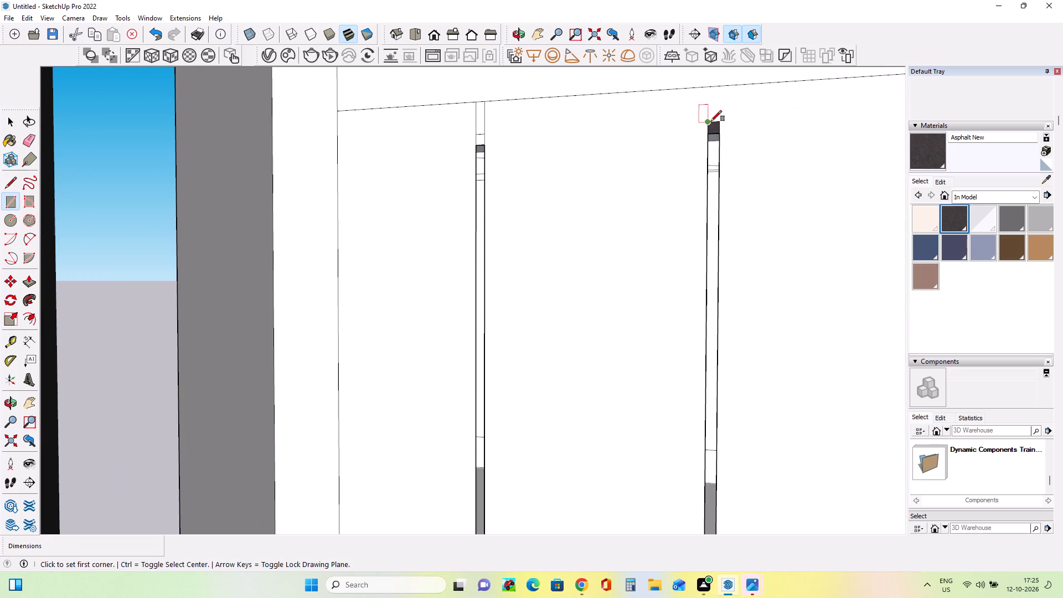
click(705, 125)
click(718, 122)
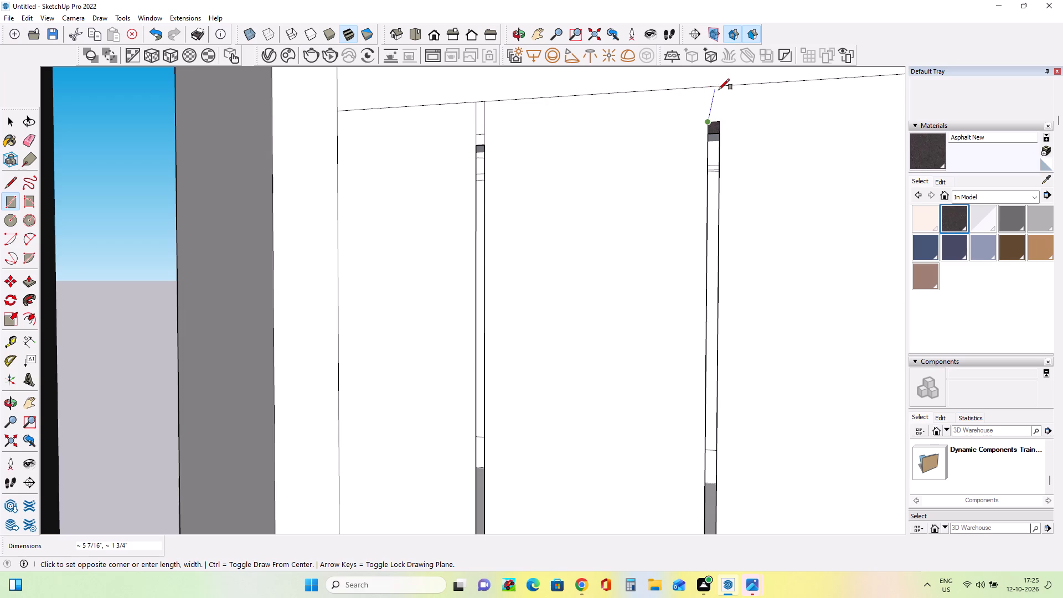
click(722, 87)
Paint the top bay's white and grey mullion strips, including their upper extensions and lower ends, with the Asphalt New material.
middle_drag(732, 140, 750, 178)
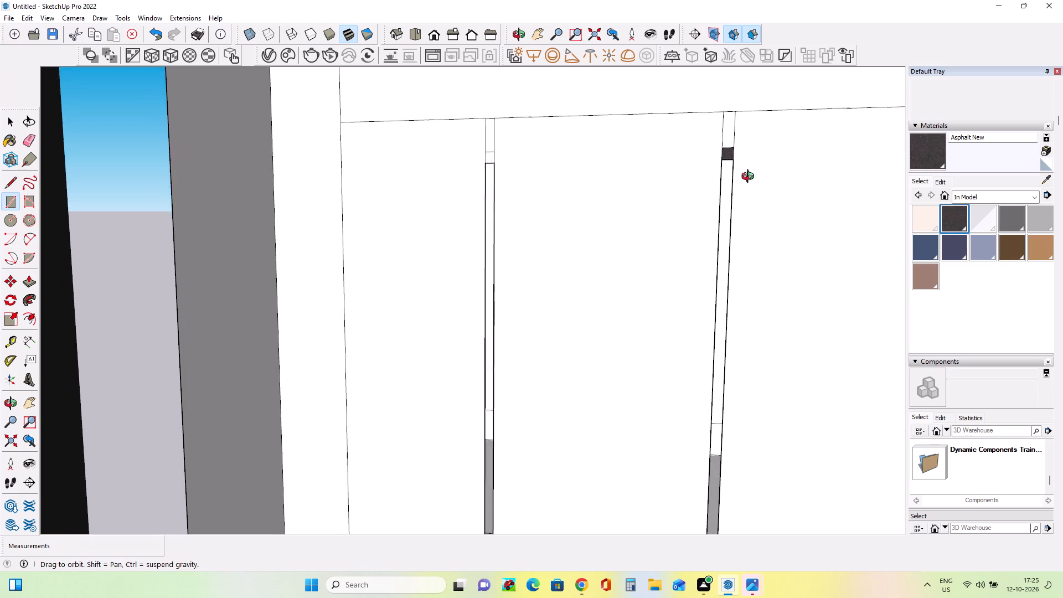
middle_drag(750, 178, 751, 179)
scroll(645, 220, up, 3)
middle_drag(651, 220, 689, 241)
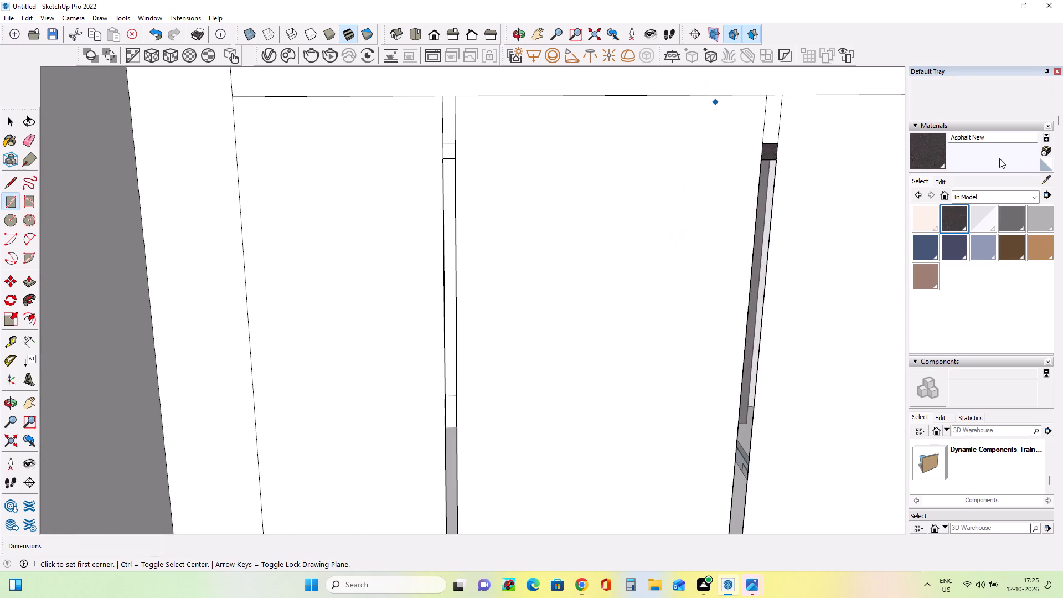
click(926, 154)
click(776, 139)
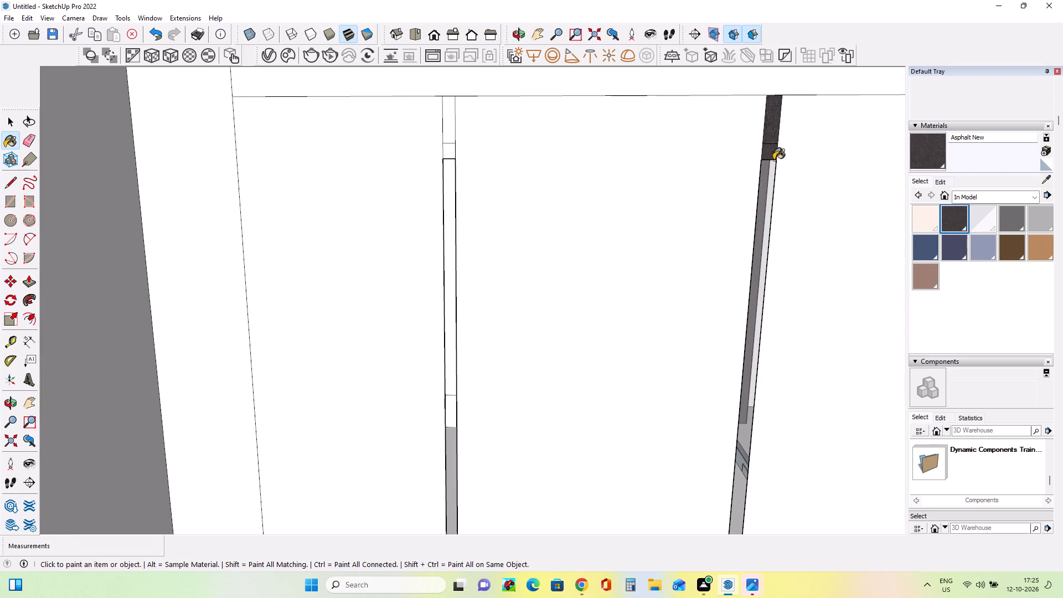
click(770, 179)
click(453, 128)
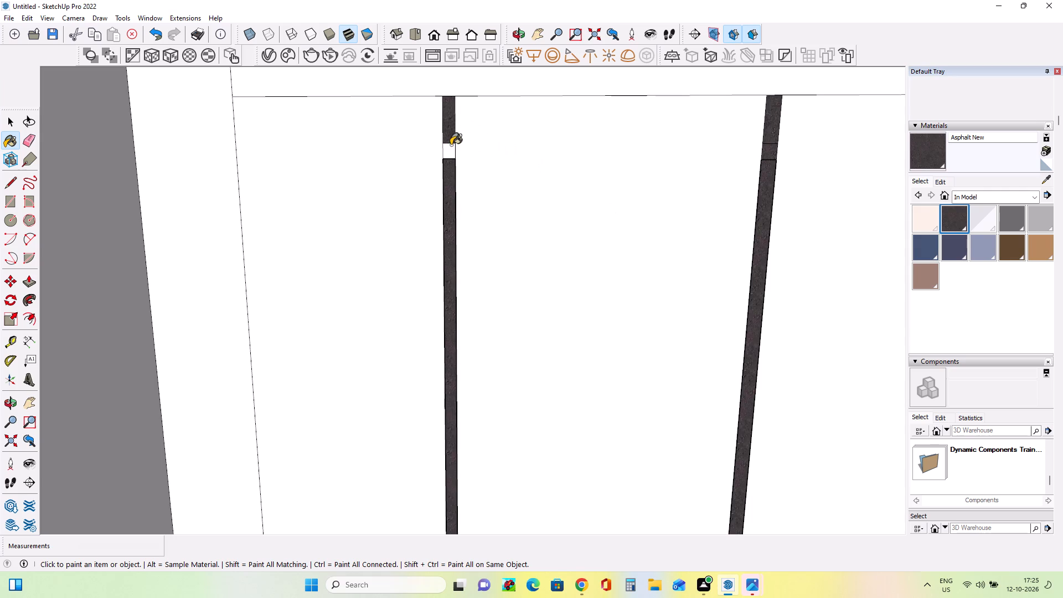
click(451, 145)
scroll(465, 163, down, 9)
scroll(613, 388, up, 4)
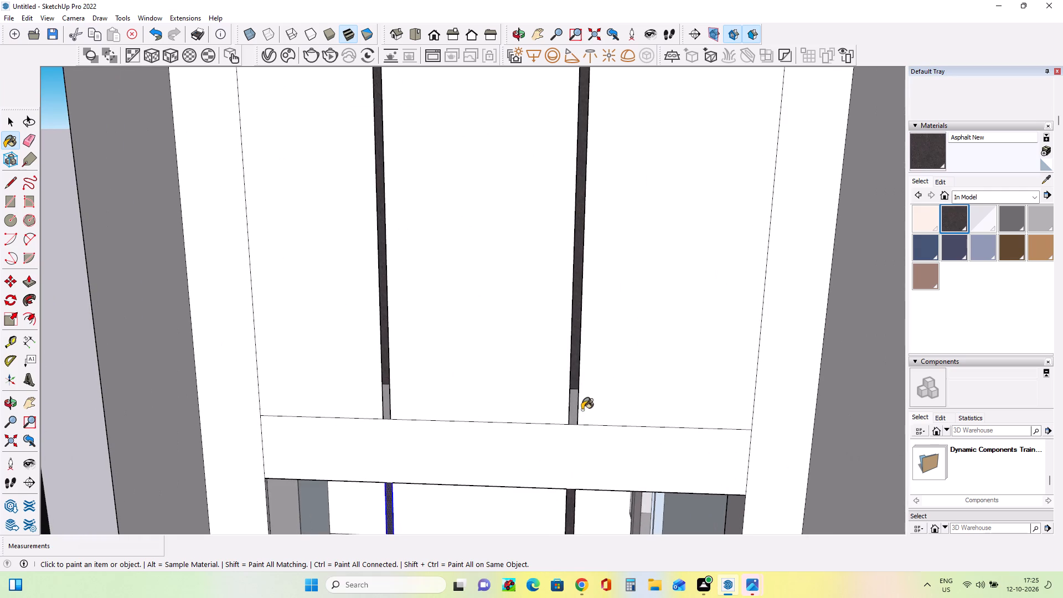
click(572, 408)
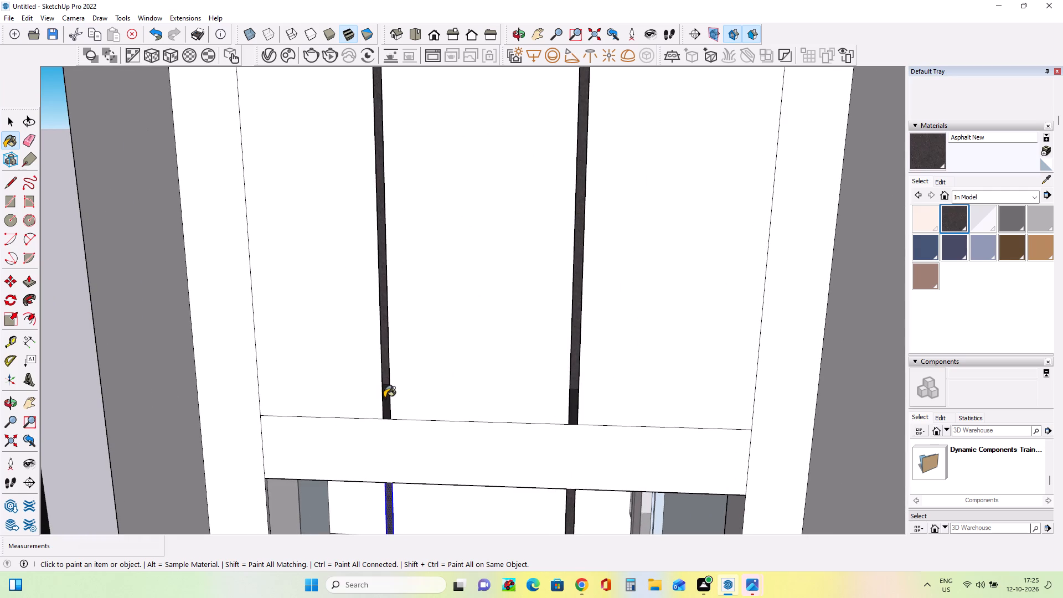
click(384, 398)
Paint the top bay's three white panes between and beside the mullions with the CoolGray4 material.
click(11, 117)
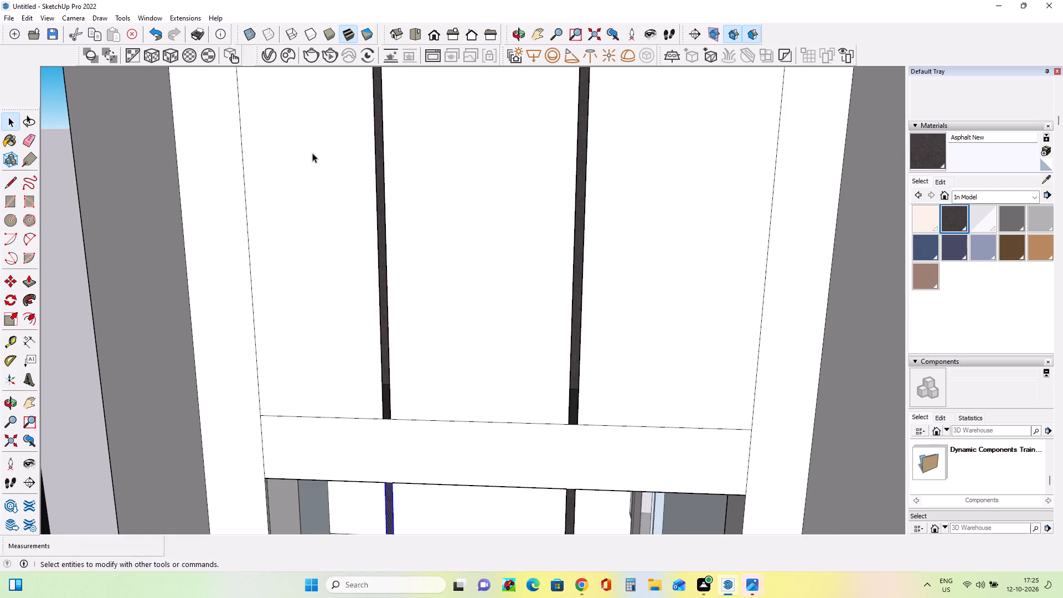
click(557, 265)
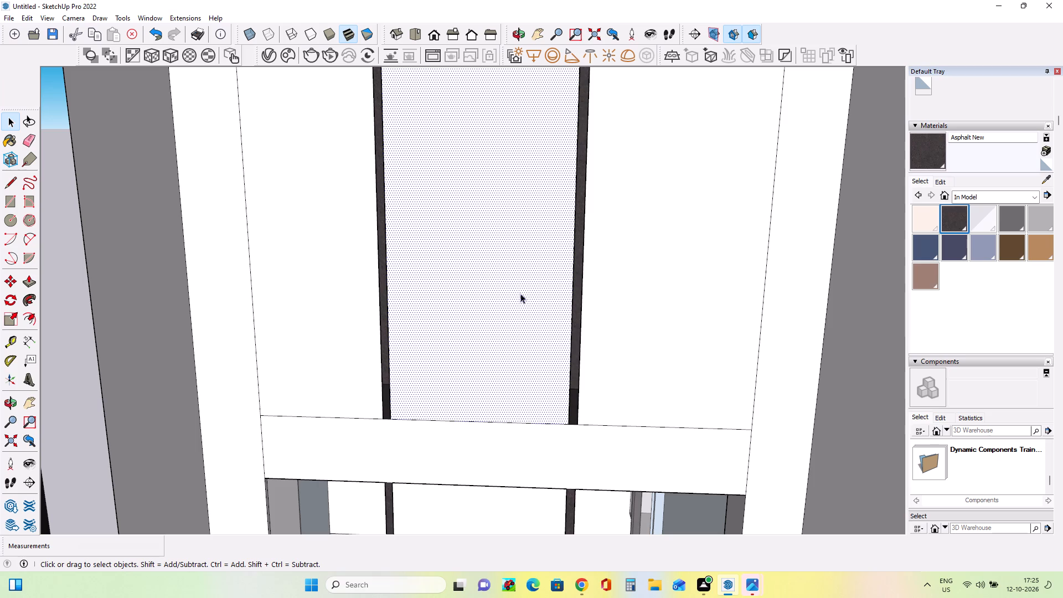
click(992, 236)
click(983, 219)
click(653, 273)
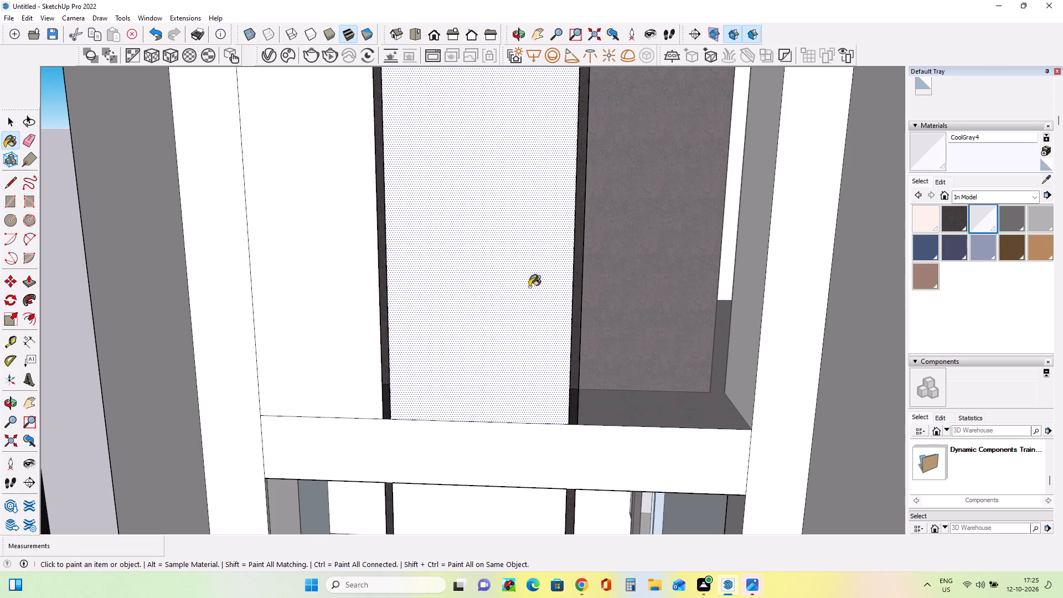
click(508, 290)
click(308, 312)
Reapply the CoolGray4 material to the top bay's right-hand, middle and left-hand panes.
scroll(422, 295, down, 13)
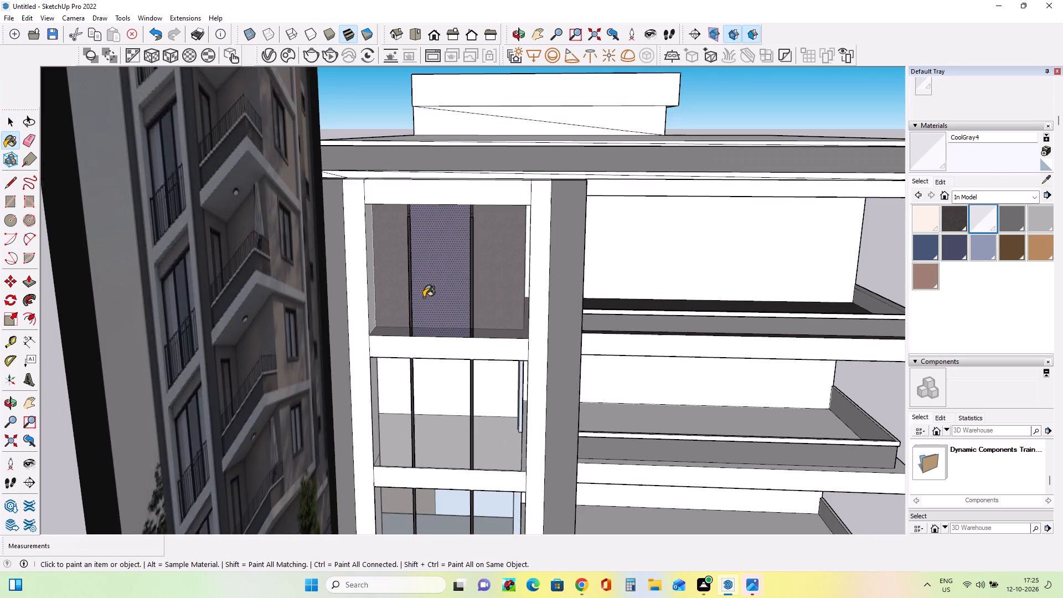
middle_drag(490, 283, 477, 281)
scroll(476, 281, up, 4)
middle_drag(504, 268, 508, 307)
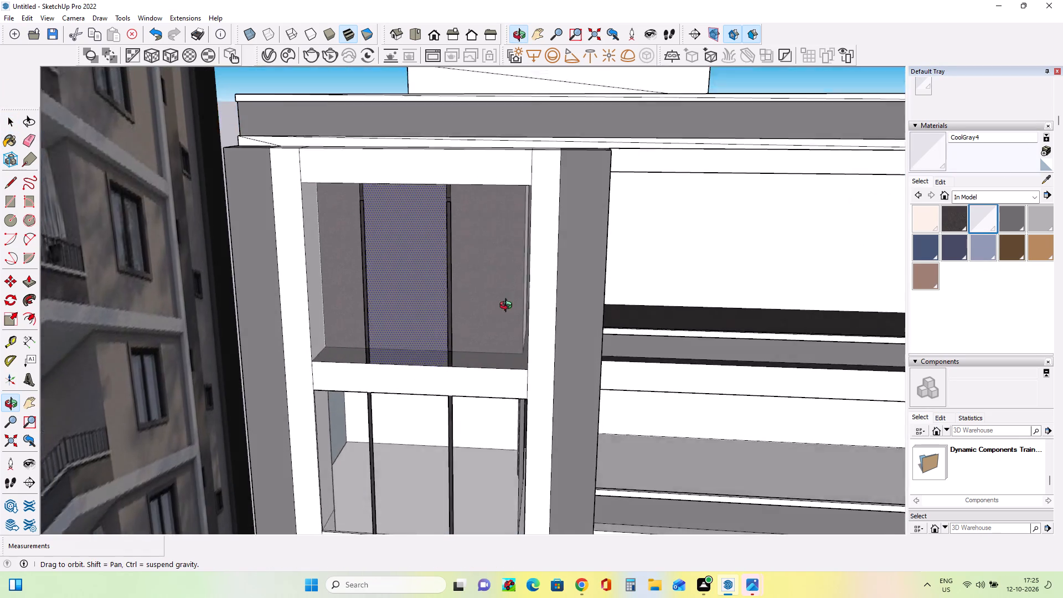
middle_drag(508, 307, 568, 76)
scroll(535, 227, up, 1)
middle_drag(529, 252, 454, 378)
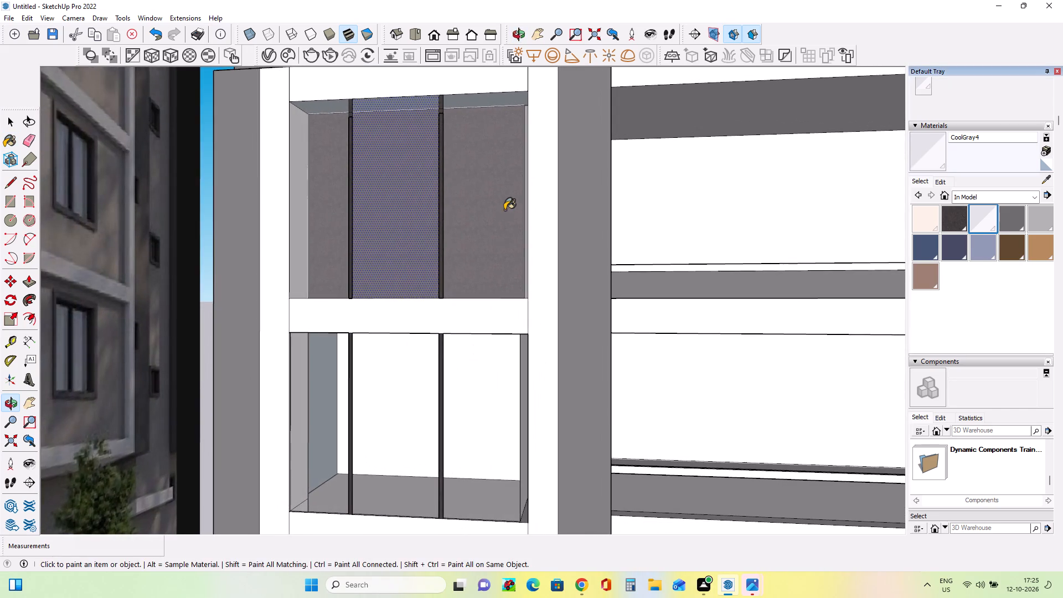
middle_drag(509, 212, 536, 244)
click(980, 219)
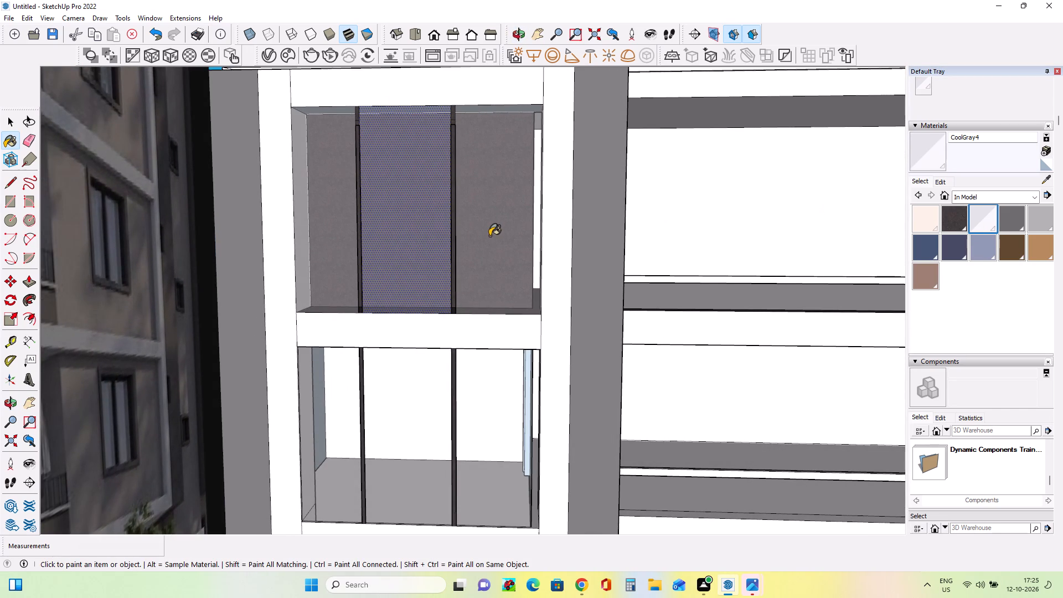
click(489, 236)
click(415, 226)
click(335, 212)
Delete the face of the top bay's right-hand pane.
middle_drag(477, 212, 491, 249)
scroll(489, 246, down, 1)
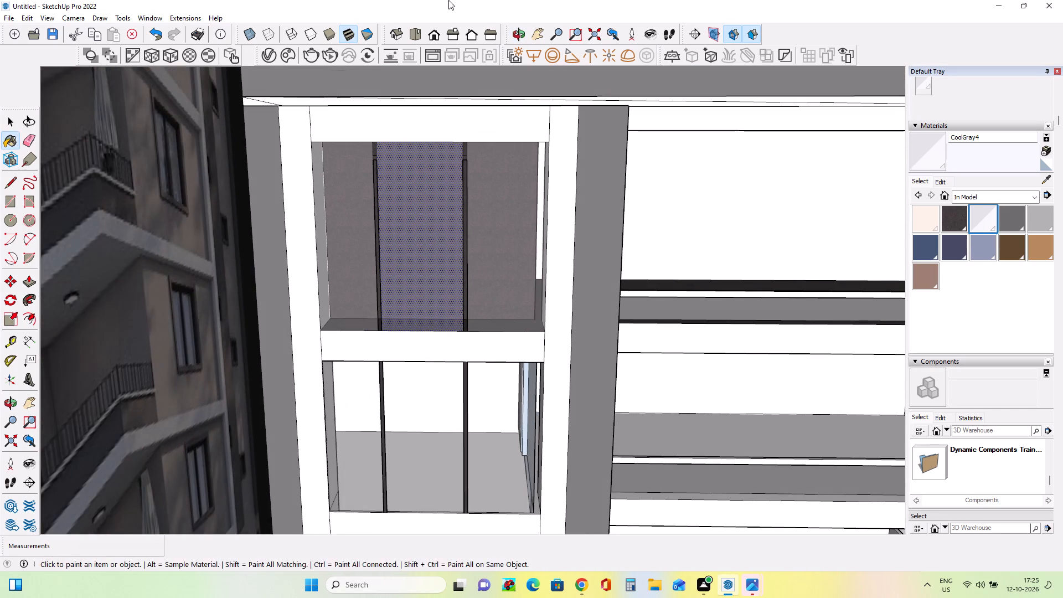
click(11, 122)
click(504, 257)
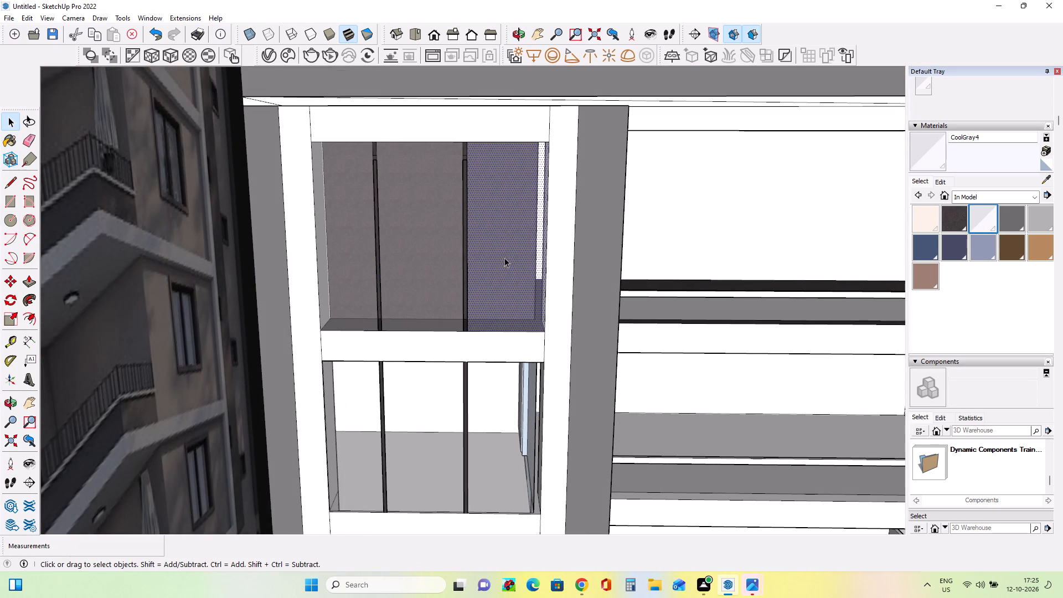
key(Delete)
middle_drag(518, 281, 462, 321)
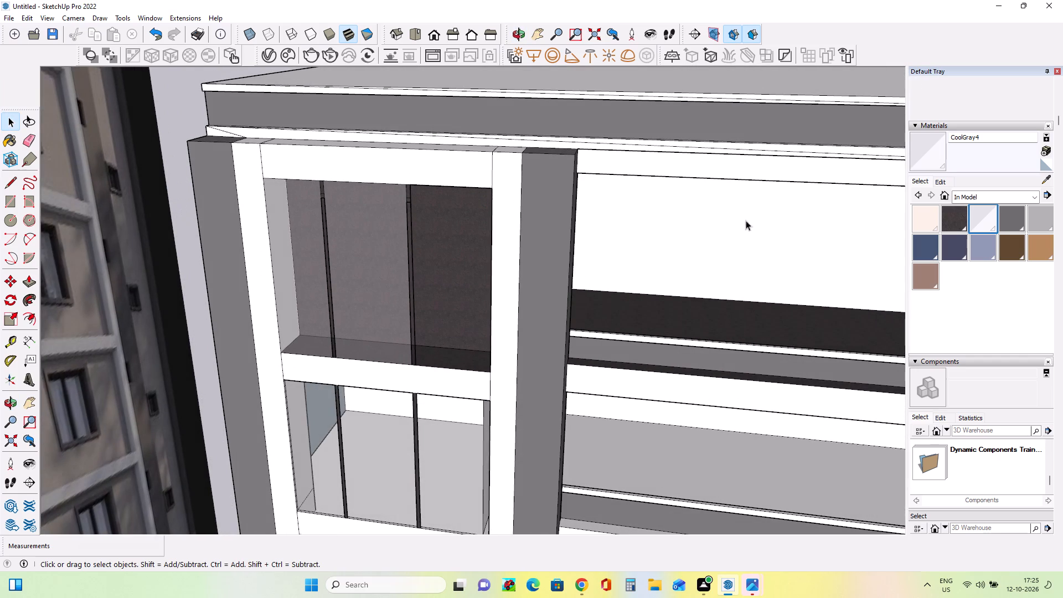
Paint the wall face behind the top bay's window with the 0009_Linen material, including the areas seen through the mullion strips.
click(933, 223)
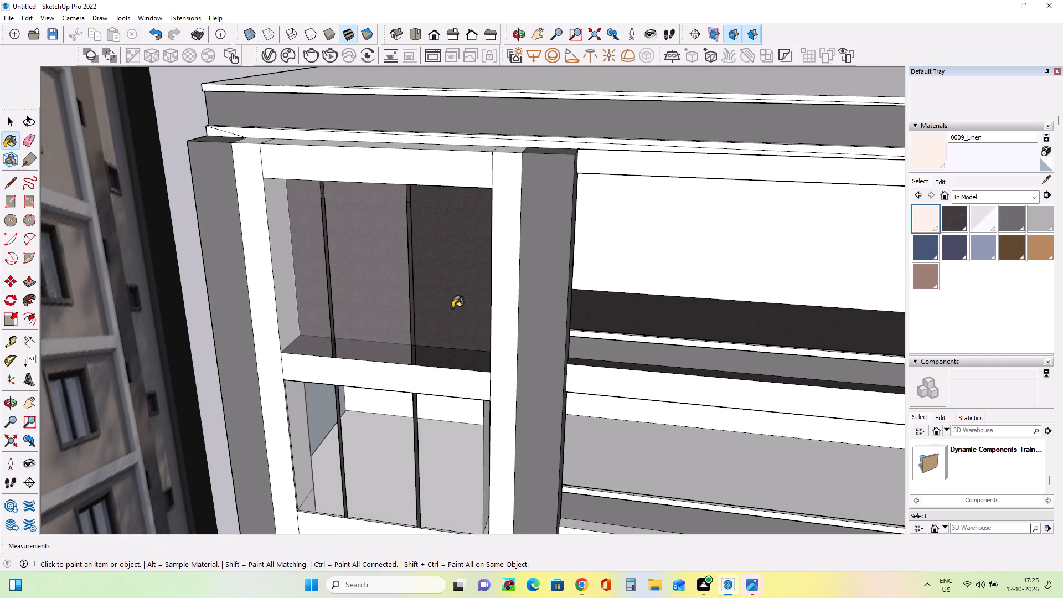
click(452, 308)
middle_drag(460, 301, 473, 277)
middle_drag(458, 277, 536, 312)
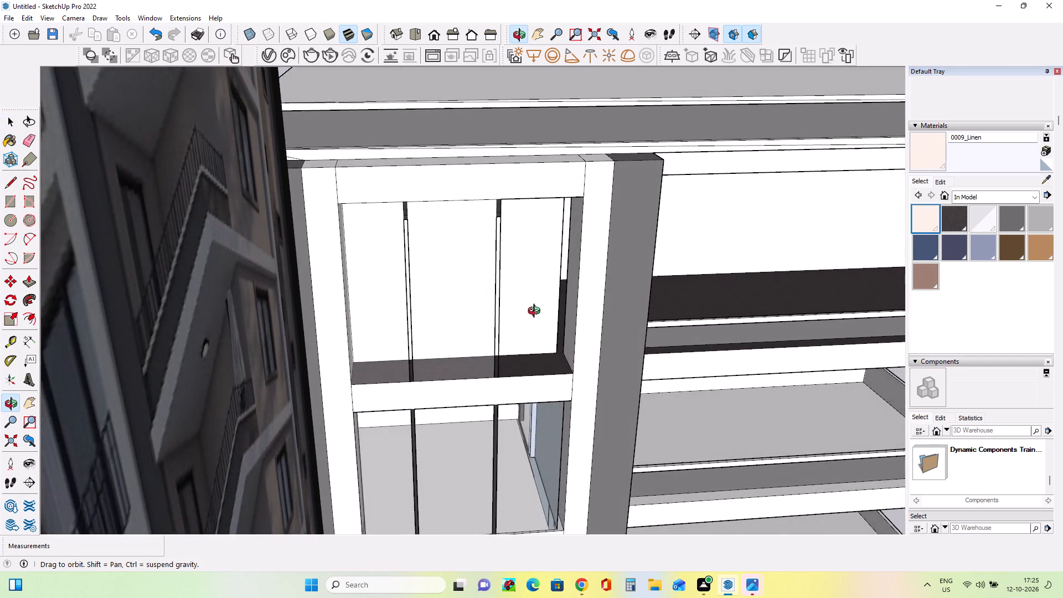
middle_drag(536, 312, 513, 280)
scroll(486, 291, up, 3)
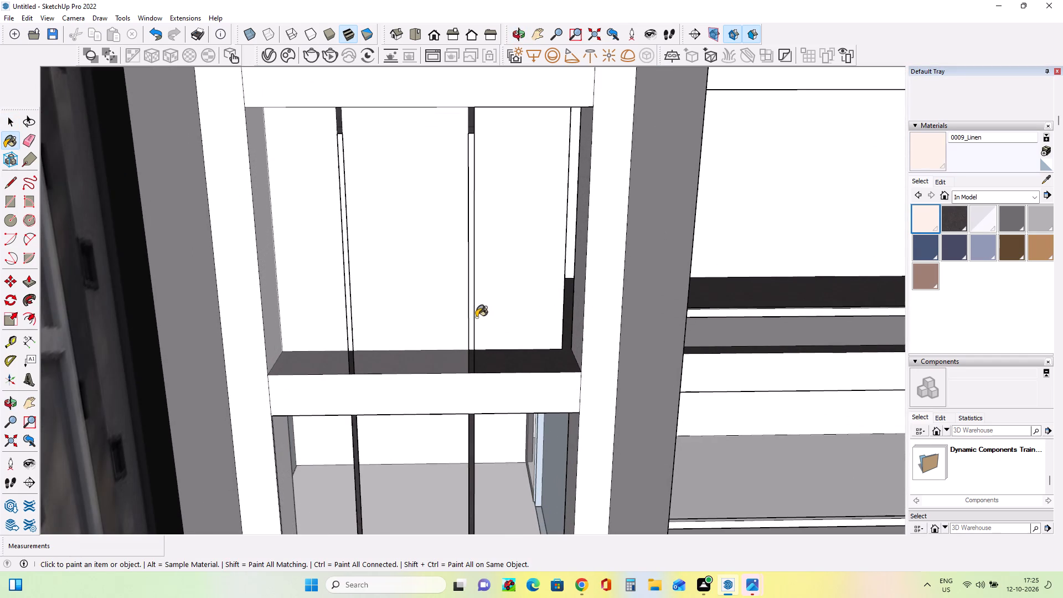
middle_drag(530, 318, 528, 353)
middle_drag(520, 368, 513, 386)
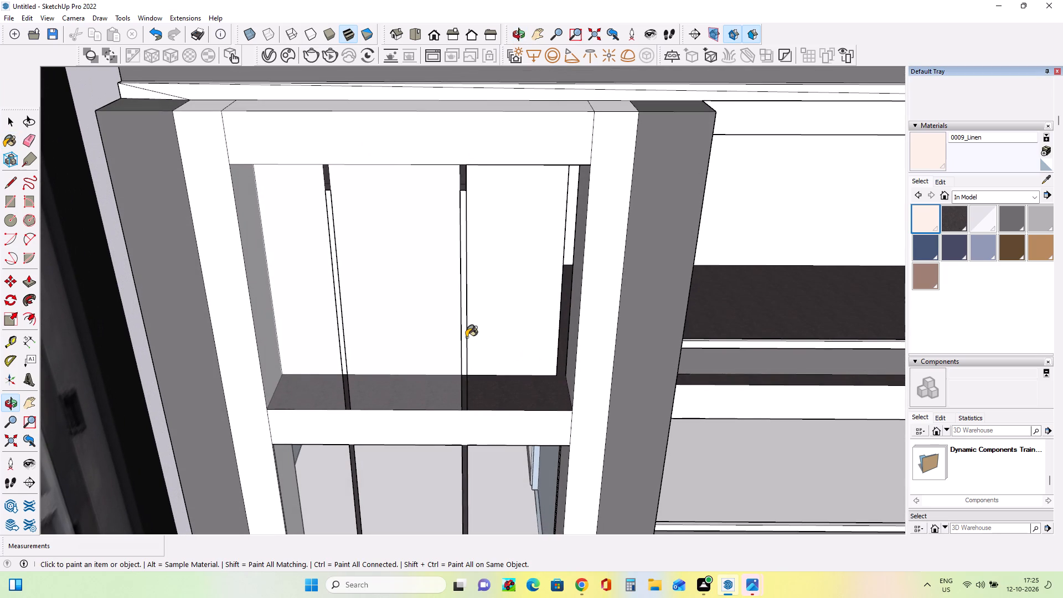
click(466, 337)
click(460, 338)
middle_drag(479, 328, 453, 340)
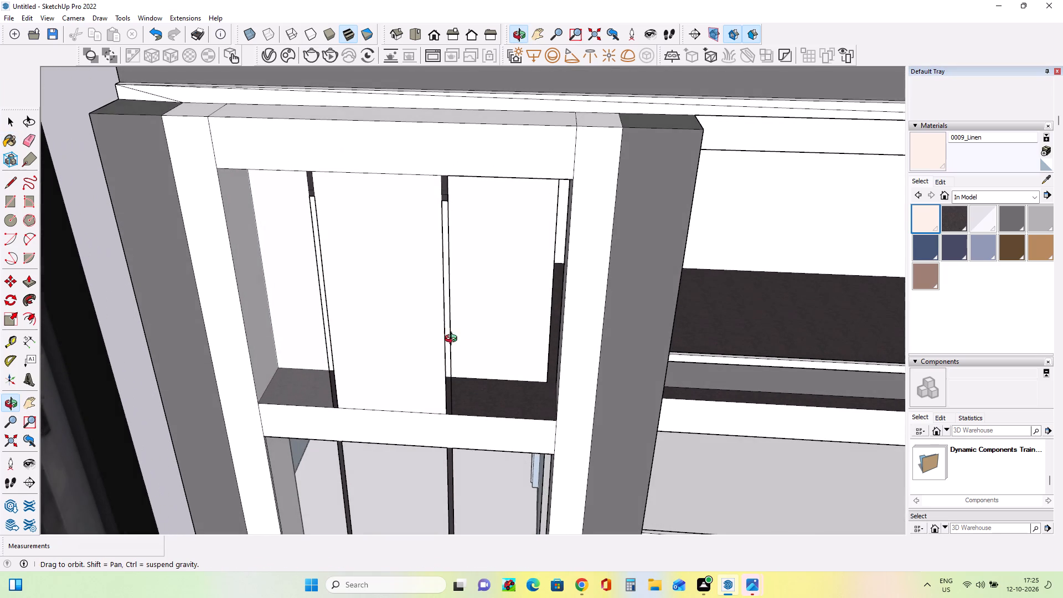
middle_drag(453, 340, 452, 339)
scroll(326, 312, up, 5)
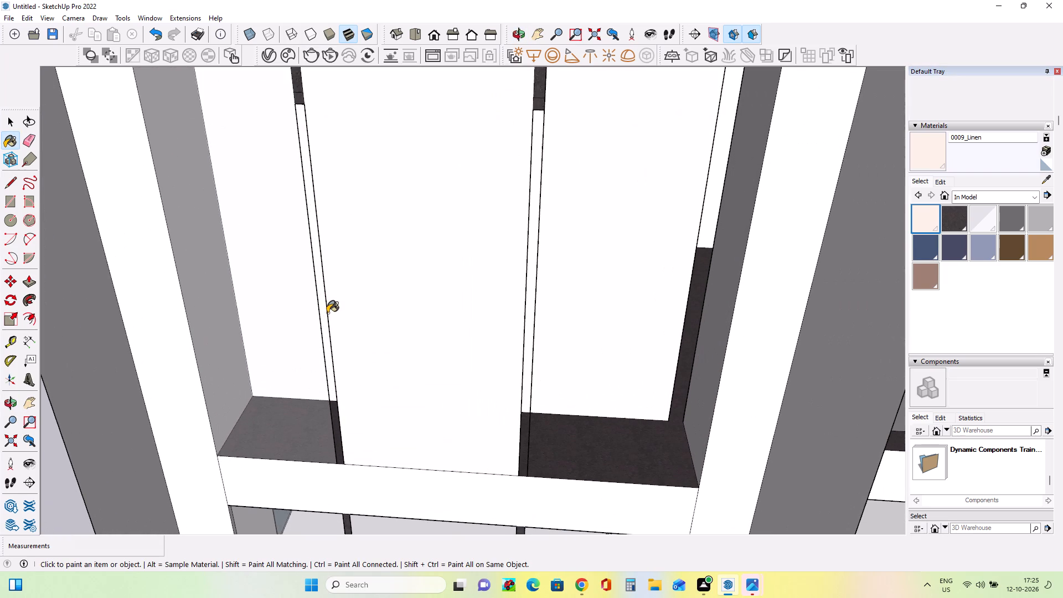
click(322, 304)
click(322, 304)
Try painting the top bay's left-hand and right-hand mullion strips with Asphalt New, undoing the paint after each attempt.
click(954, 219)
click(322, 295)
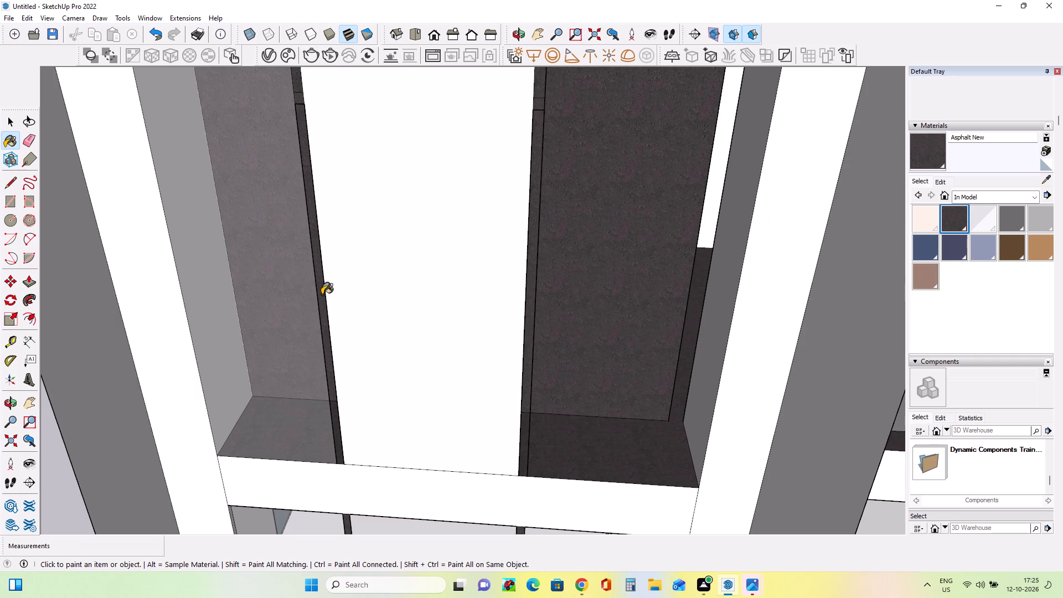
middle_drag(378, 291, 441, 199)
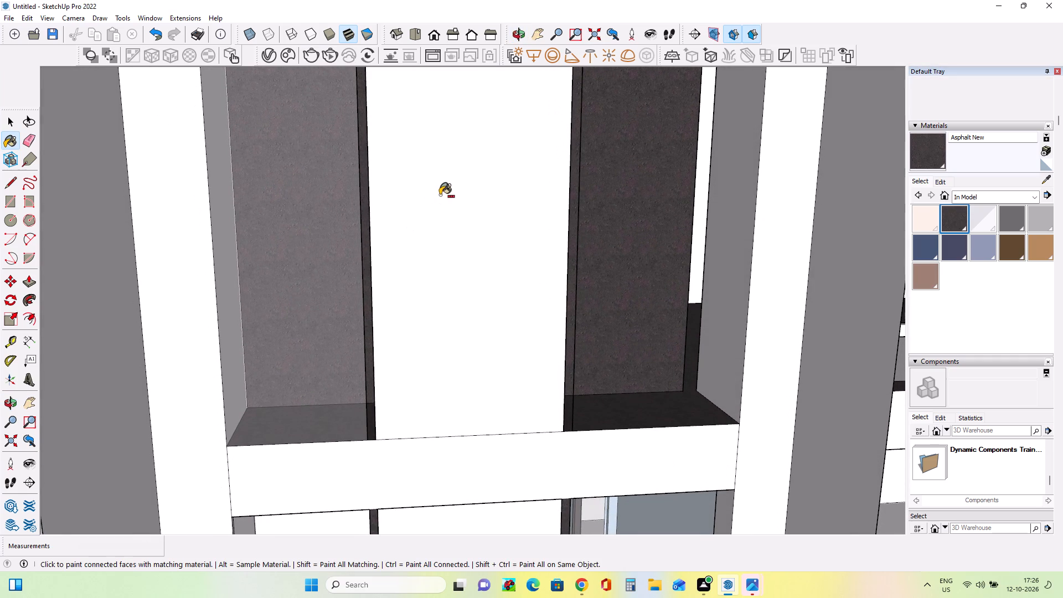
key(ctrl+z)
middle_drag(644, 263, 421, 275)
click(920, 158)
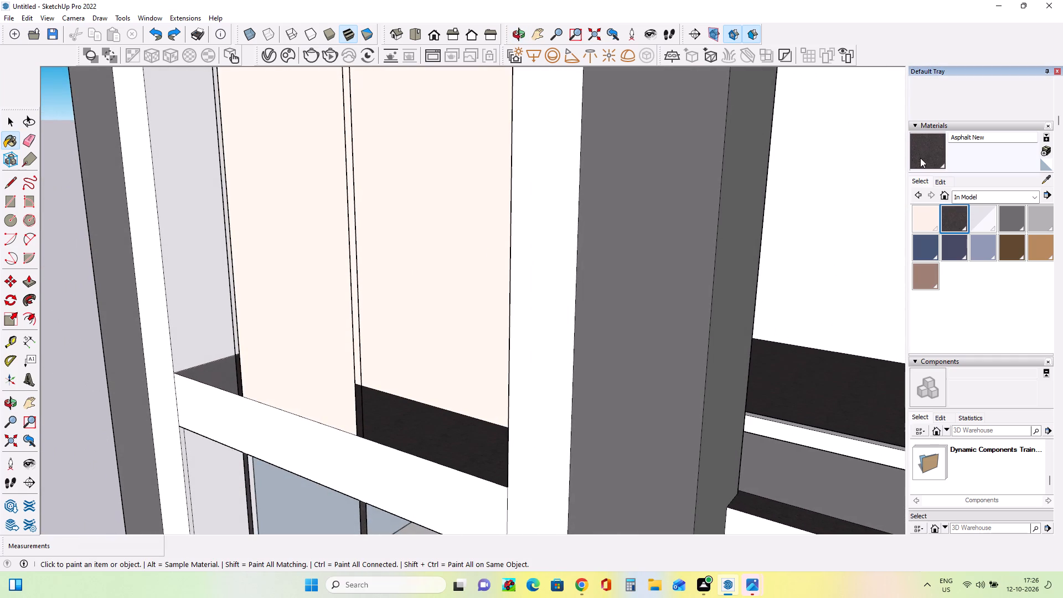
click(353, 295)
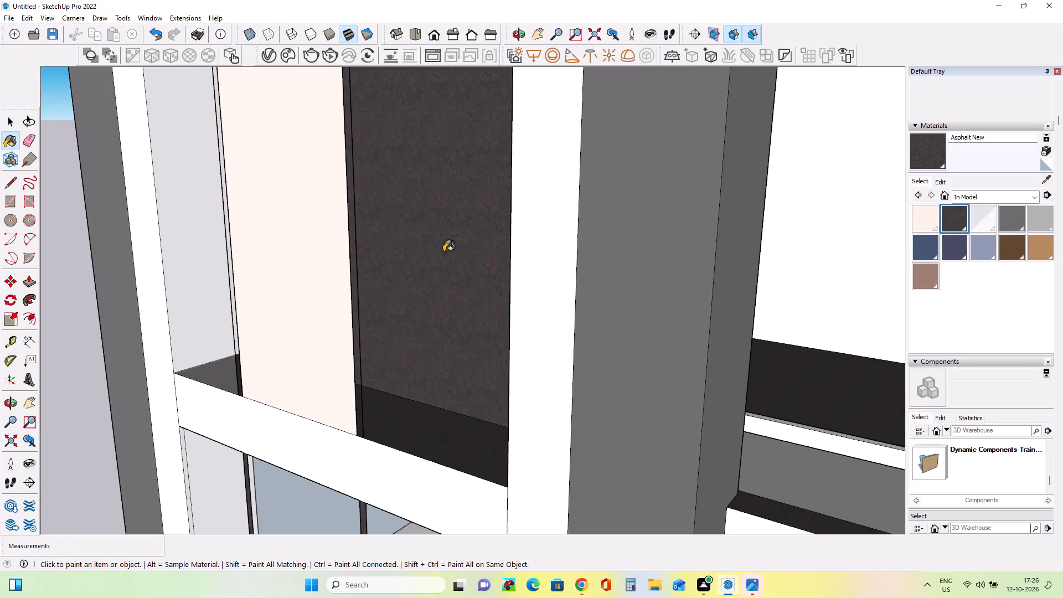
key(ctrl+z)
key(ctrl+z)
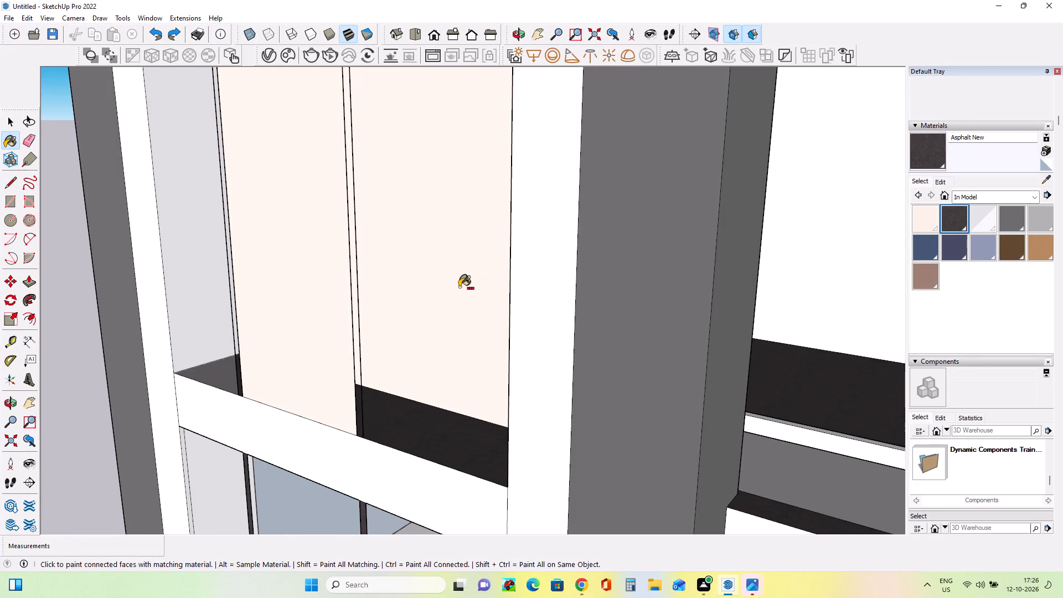
Draw a vertical line from sill to header across the top bay's right-hand opening to rebuild its missing pane face.
ctrl+middle_drag(445, 291, 659, 261)
scroll(570, 327, down, 8)
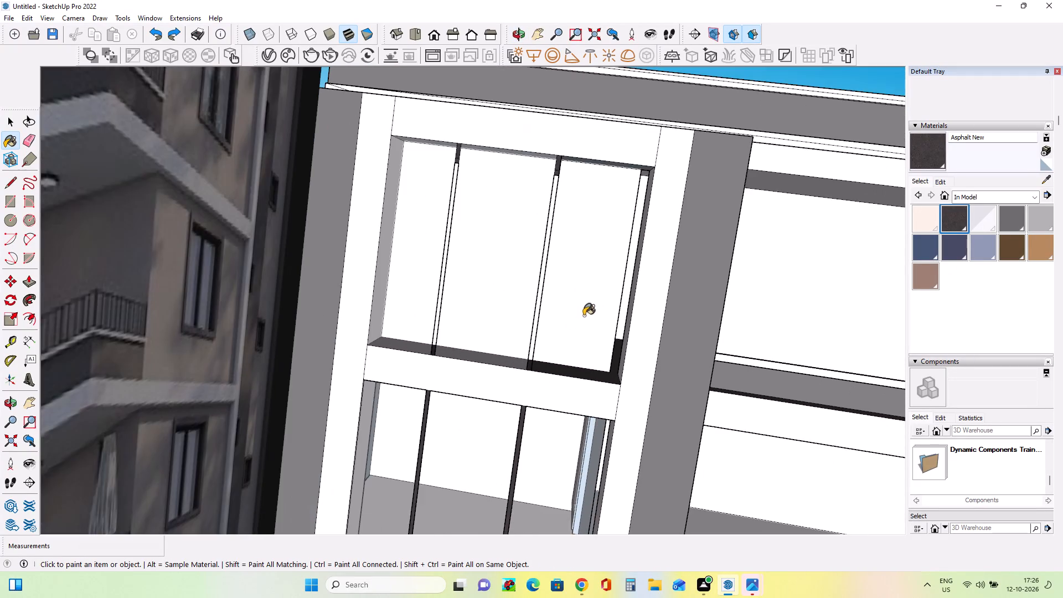
middle_drag(587, 279, 404, 331)
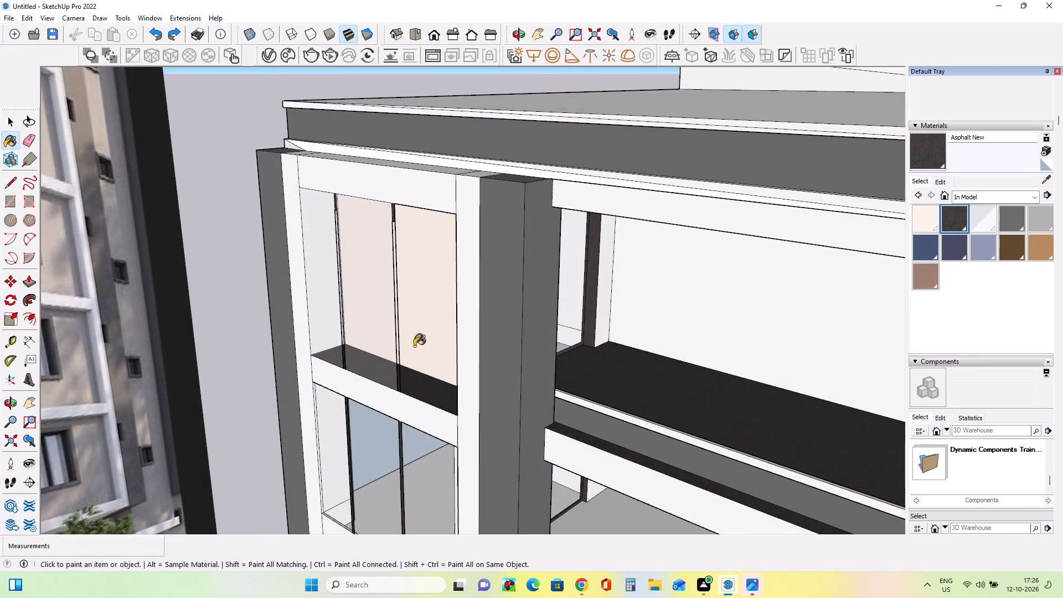
scroll(418, 352, up, 2)
middle_drag(490, 286, 658, 249)
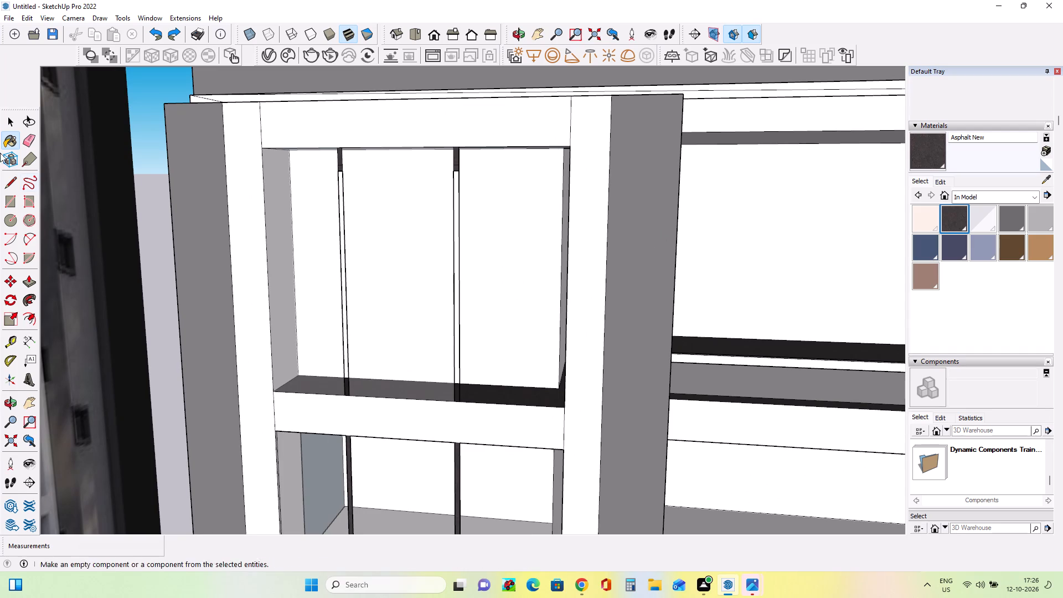
click(7, 184)
click(499, 402)
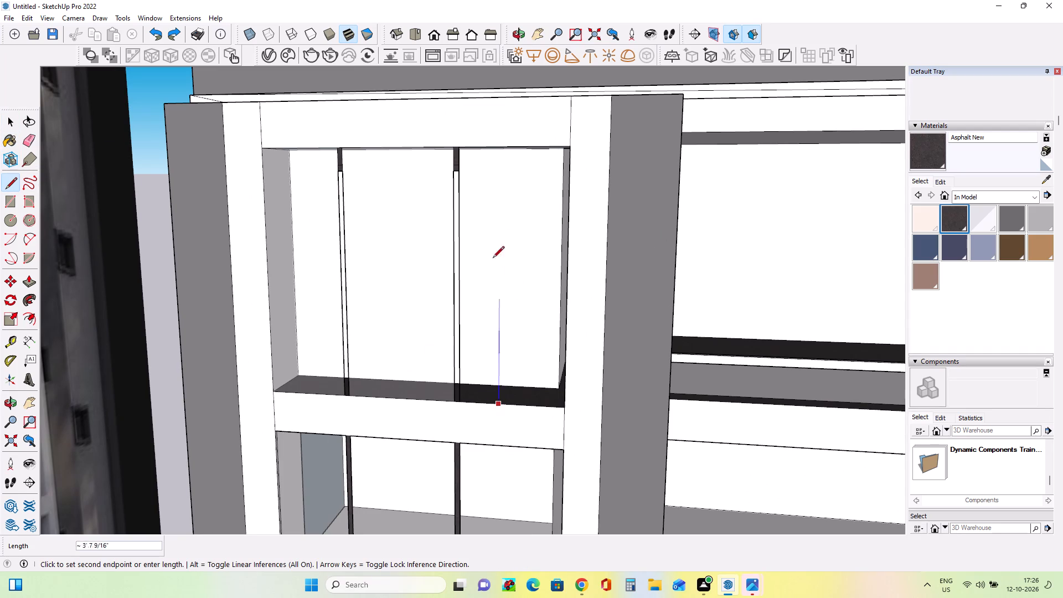
click(510, 148)
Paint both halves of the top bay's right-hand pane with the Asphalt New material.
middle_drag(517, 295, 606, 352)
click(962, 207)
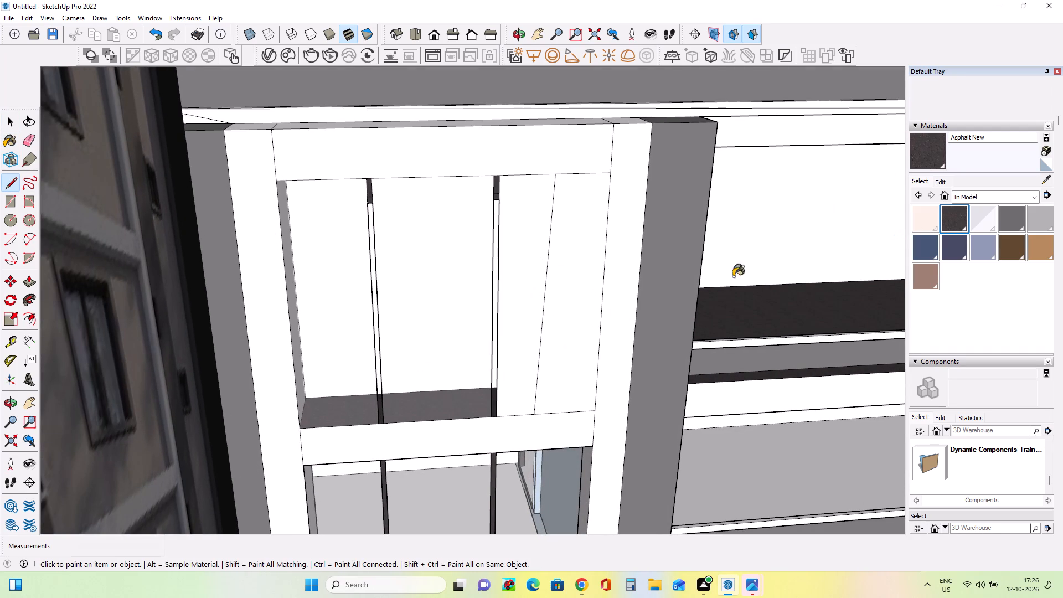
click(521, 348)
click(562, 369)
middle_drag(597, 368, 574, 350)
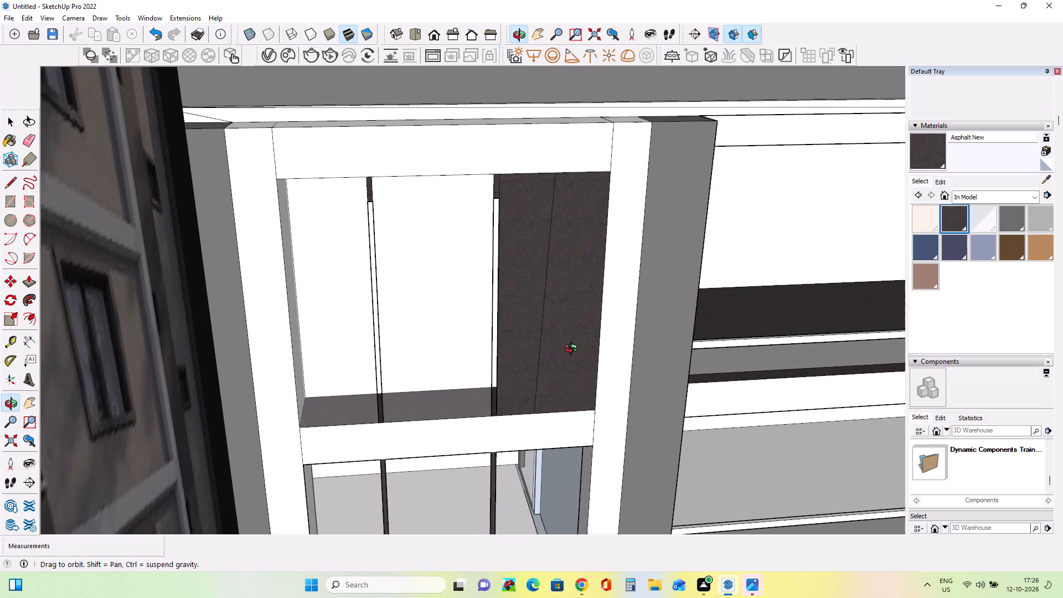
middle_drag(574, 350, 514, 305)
Paint both halves of the top bay's right-hand pane with the CoolGray4 material.
middle_drag(466, 344, 523, 364)
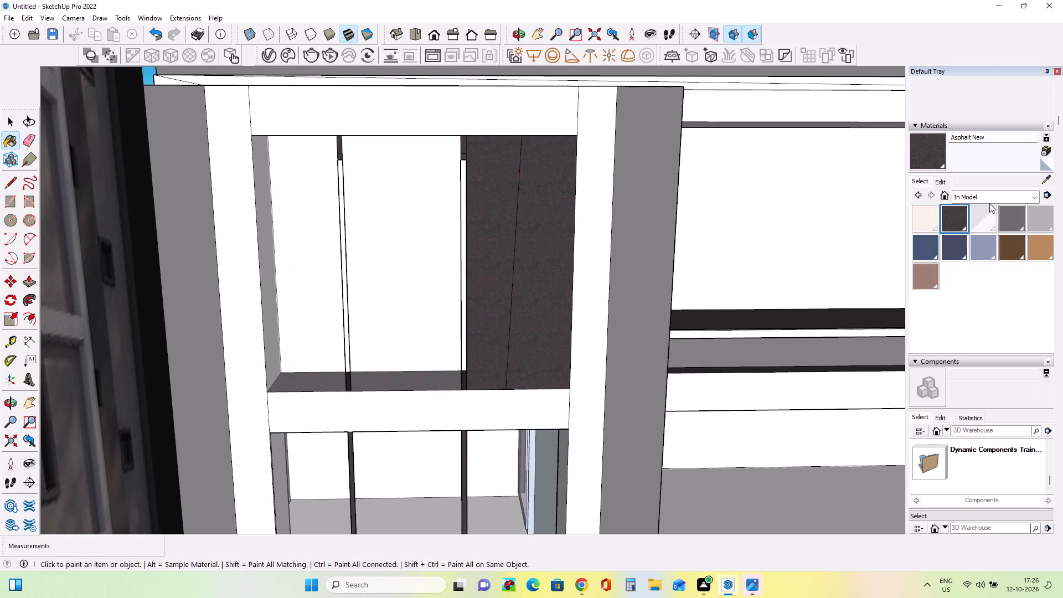
click(990, 202)
click(923, 228)
click(976, 219)
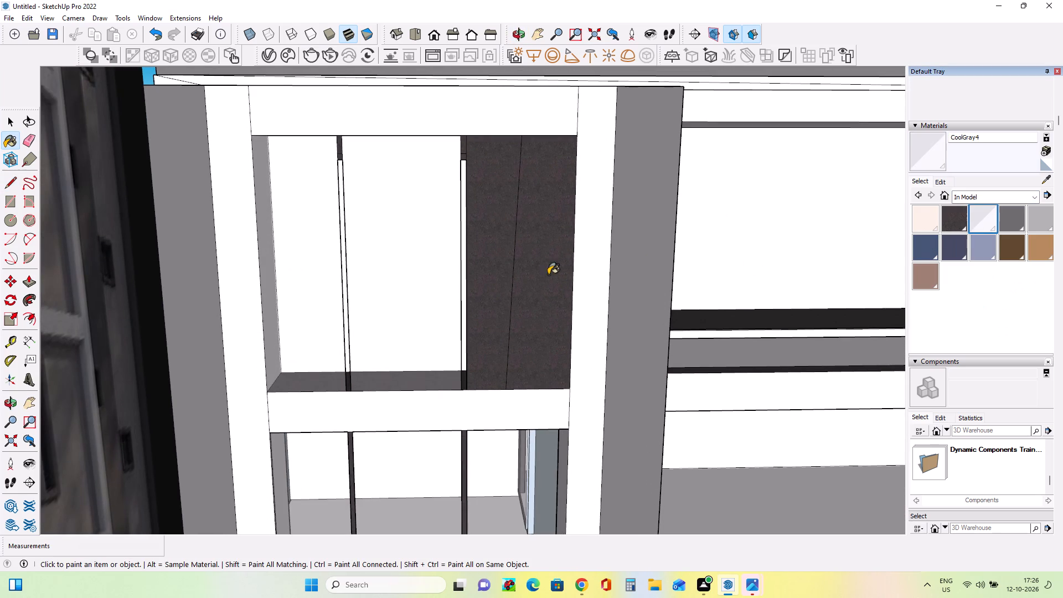
click(520, 280)
click(491, 281)
Erase the dividing line in the top bay's right-hand pane and the whole right-hand mullion, including its upper end.
middle_drag(542, 296, 556, 311)
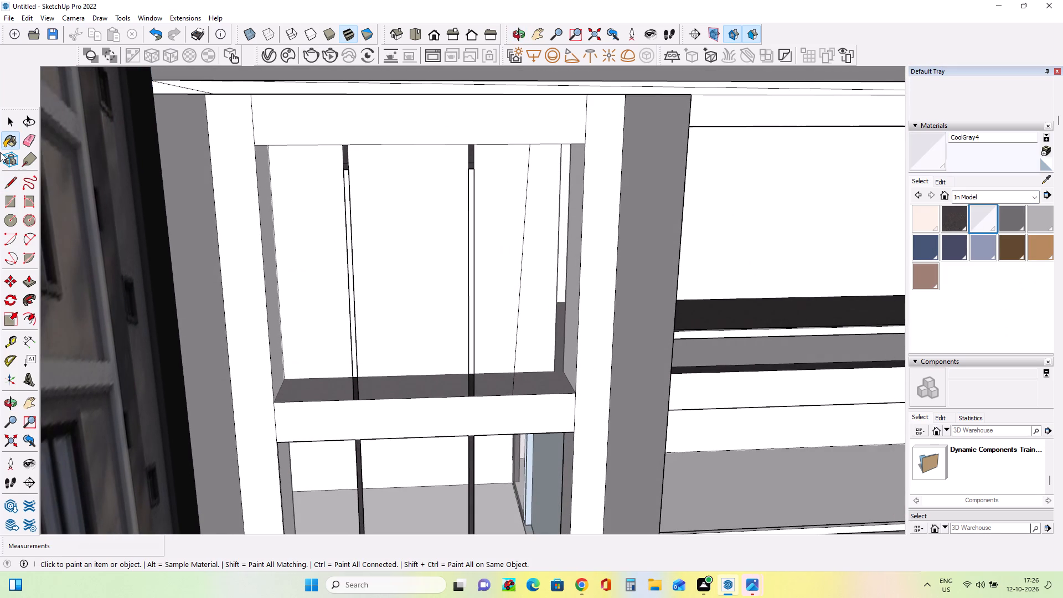
click(20, 142)
drag(509, 271, 514, 271)
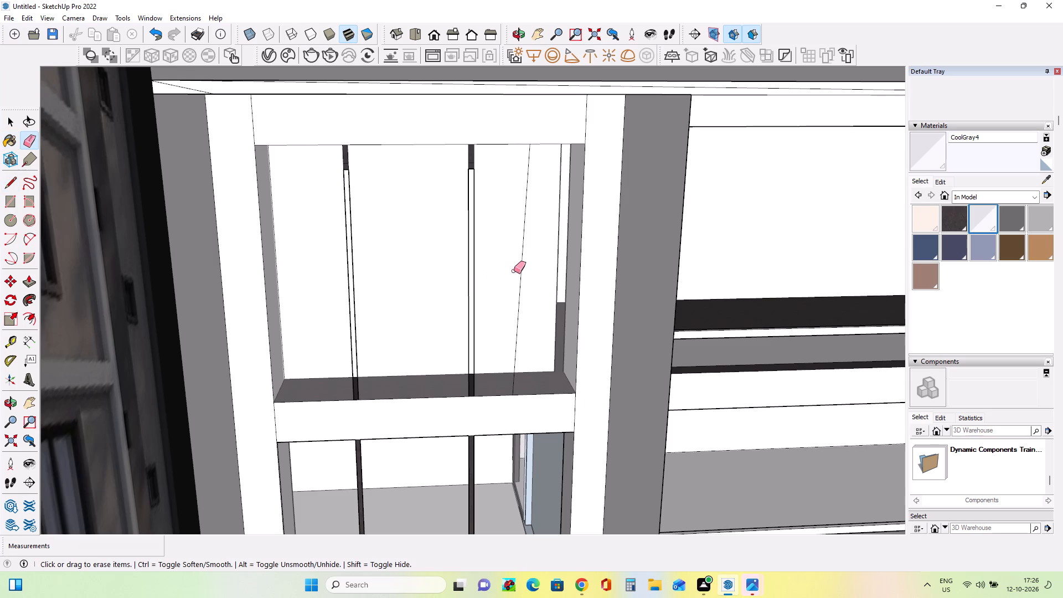
drag(514, 271, 530, 276)
drag(467, 284, 474, 284)
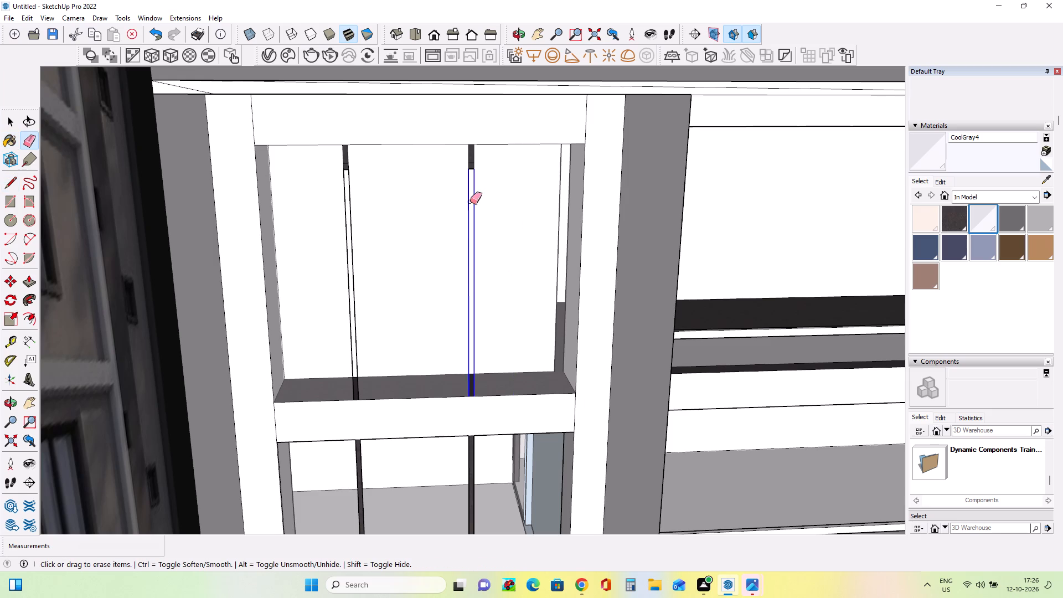
middle_drag(472, 203, 493, 270)
drag(475, 218, 494, 220)
drag(486, 216, 489, 234)
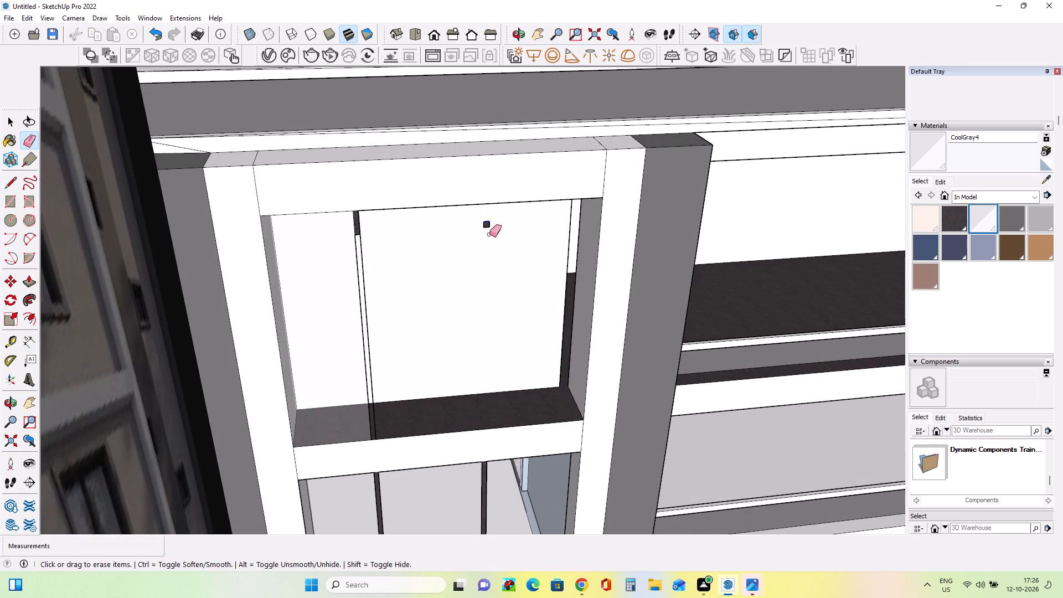
drag(489, 234, 489, 236)
drag(486, 224, 499, 230)
drag(477, 227, 494, 226)
drag(488, 225, 500, 229)
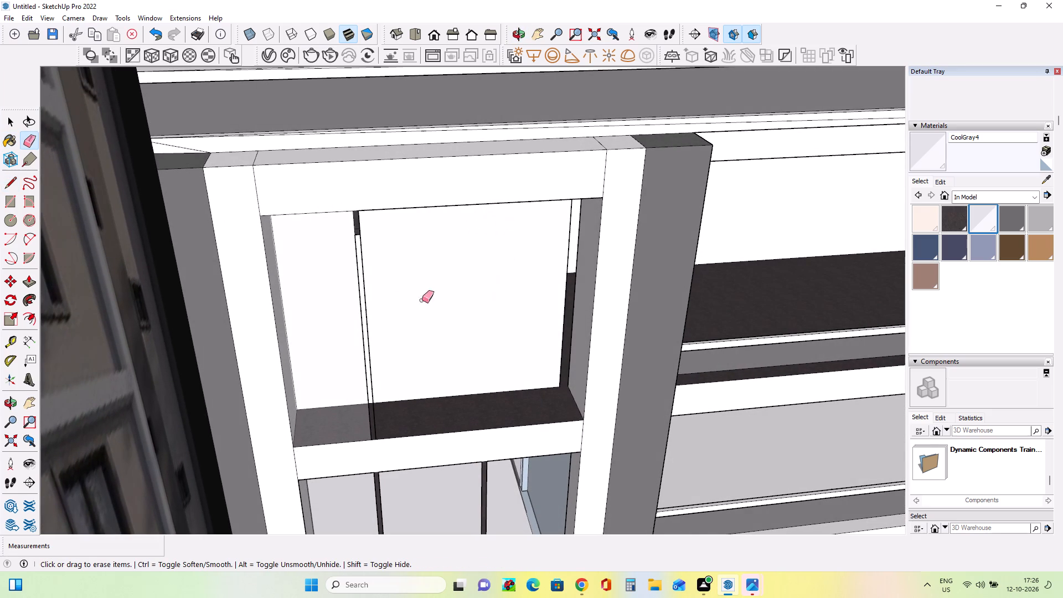
Erase the top bay's left-hand mullion and its leftover upper edges so the opening is undivided.
drag(352, 215, 373, 227)
drag(358, 233, 375, 240)
drag(351, 243, 374, 253)
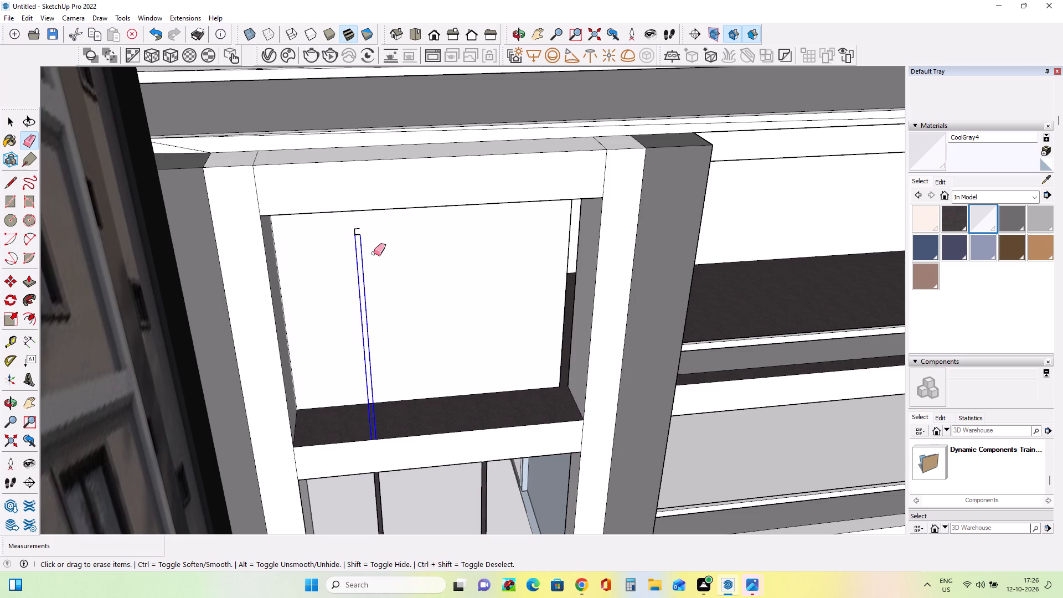
drag(374, 253, 373, 254)
drag(352, 231, 369, 244)
drag(357, 232, 363, 239)
drag(357, 228, 393, 259)
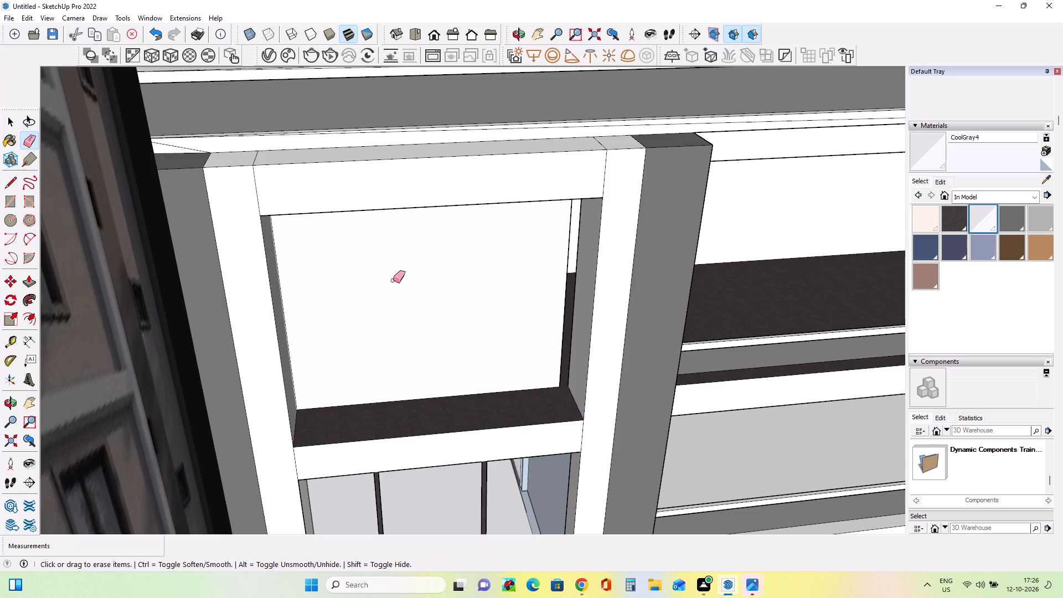
Push/Pull the large recessed face in the top bay's opening outward by 1' 1/4".
middle_drag(391, 286, 371, 154)
scroll(376, 156, down, 4)
middle_drag(449, 234, 499, 287)
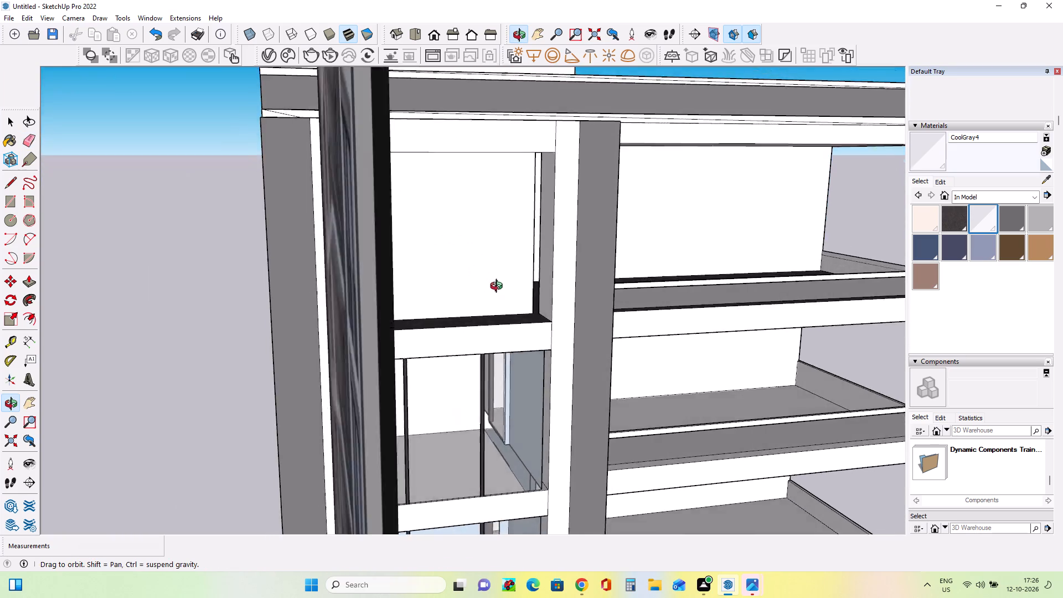
middle_drag(499, 287, 430, 303)
scroll(430, 301, down, 1)
click(32, 288)
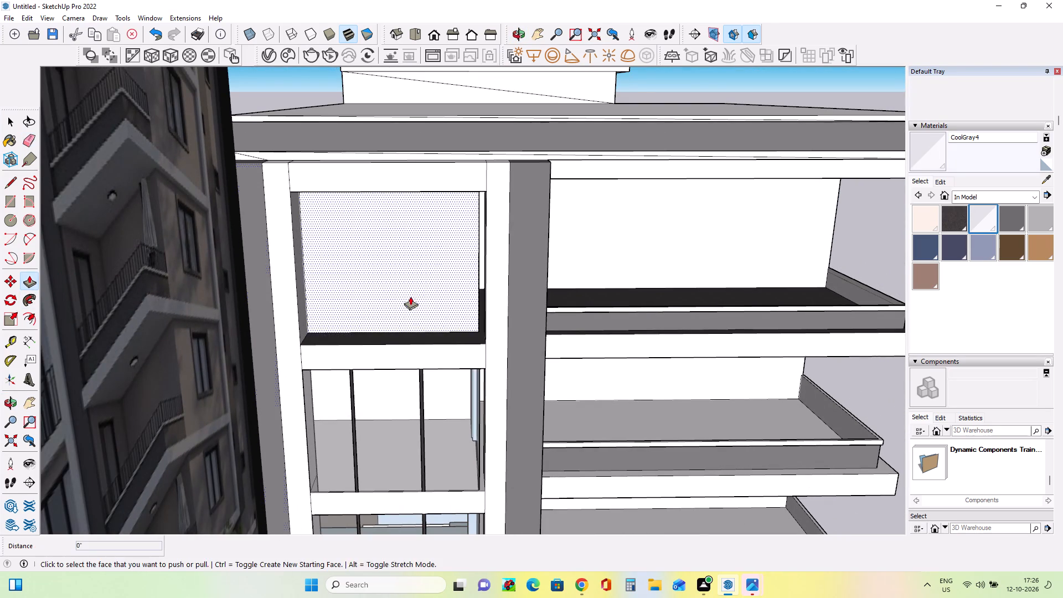
click(417, 299)
click(419, 306)
Offset the outline of the top bay's large face inward by about 1 7/16" to form a thin window frame.
middle_drag(488, 340, 495, 369)
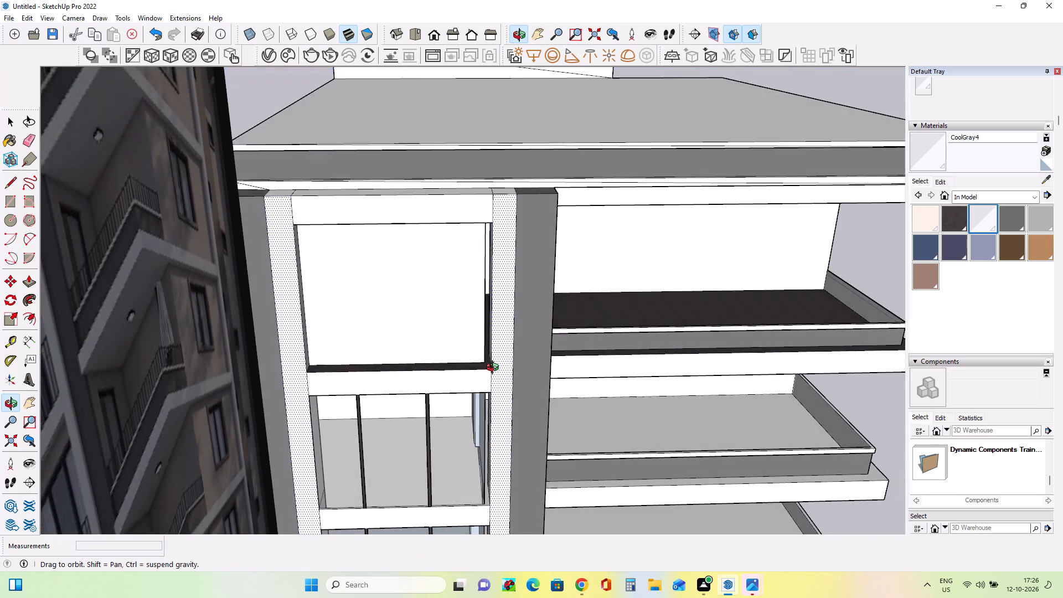
middle_drag(495, 369, 493, 348)
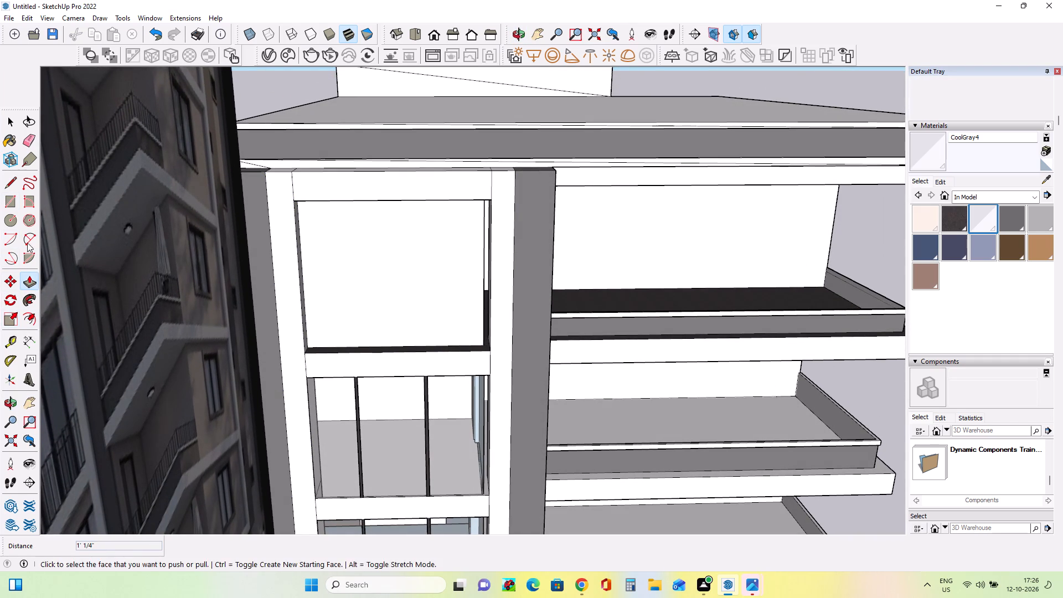
click(27, 321)
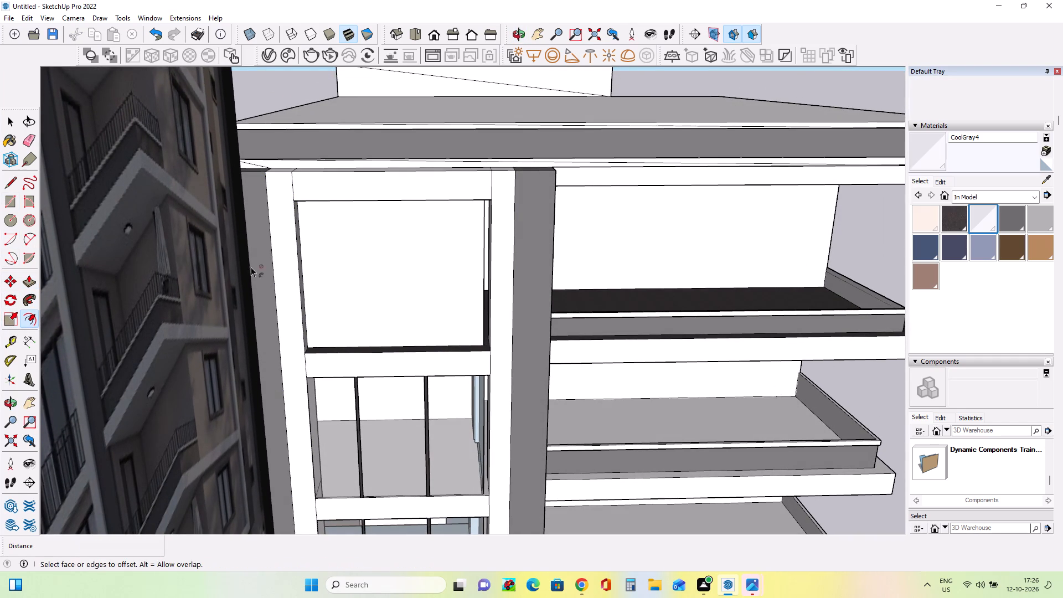
click(378, 285)
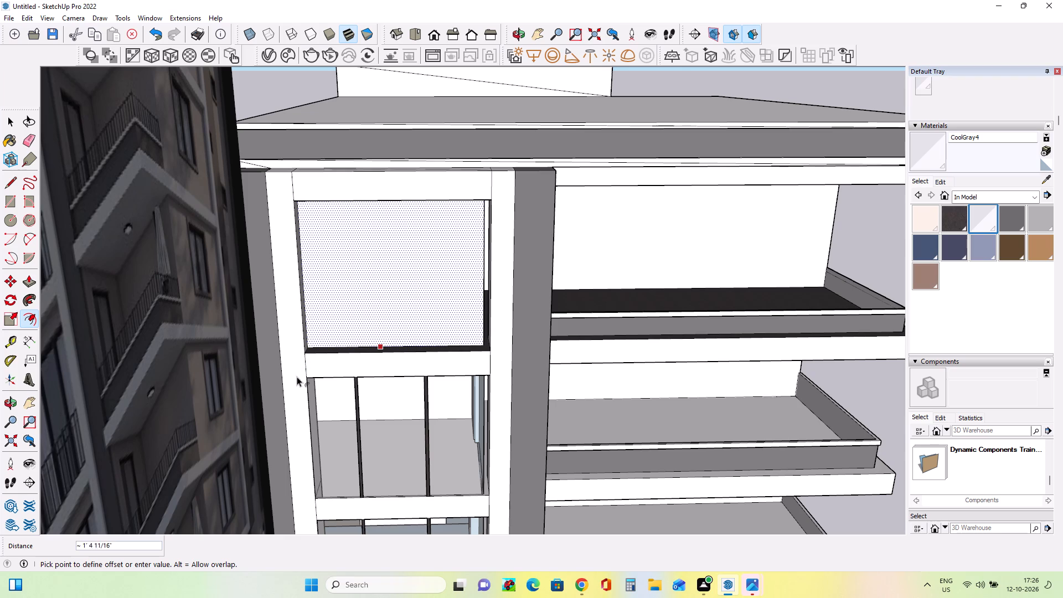
click(321, 345)
middle_drag(404, 319, 414, 331)
middle_drag(397, 339, 388, 327)
scroll(369, 350, up, 1)
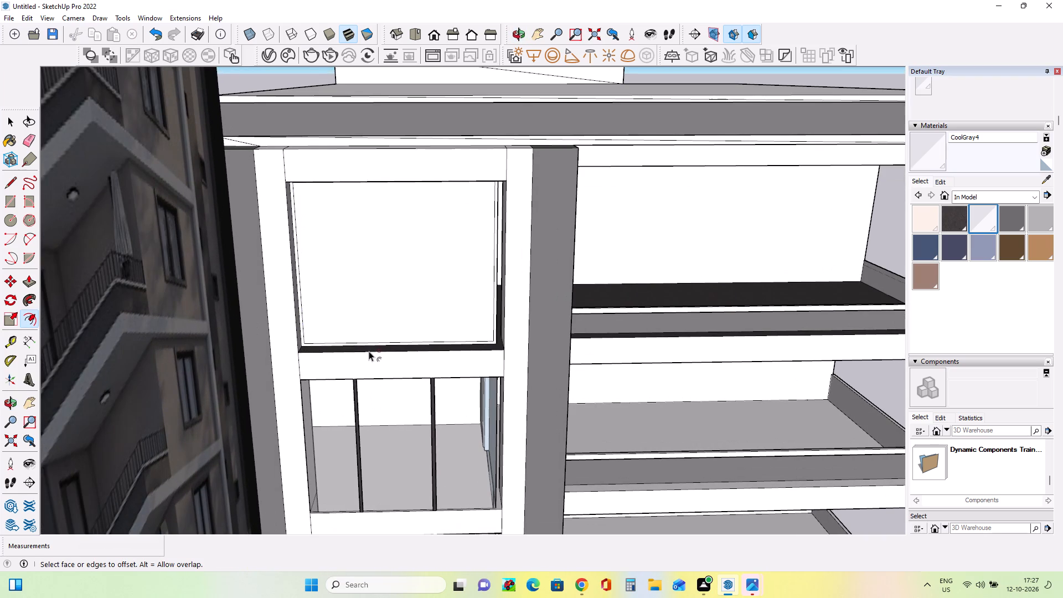
middle_drag(345, 373, 342, 262)
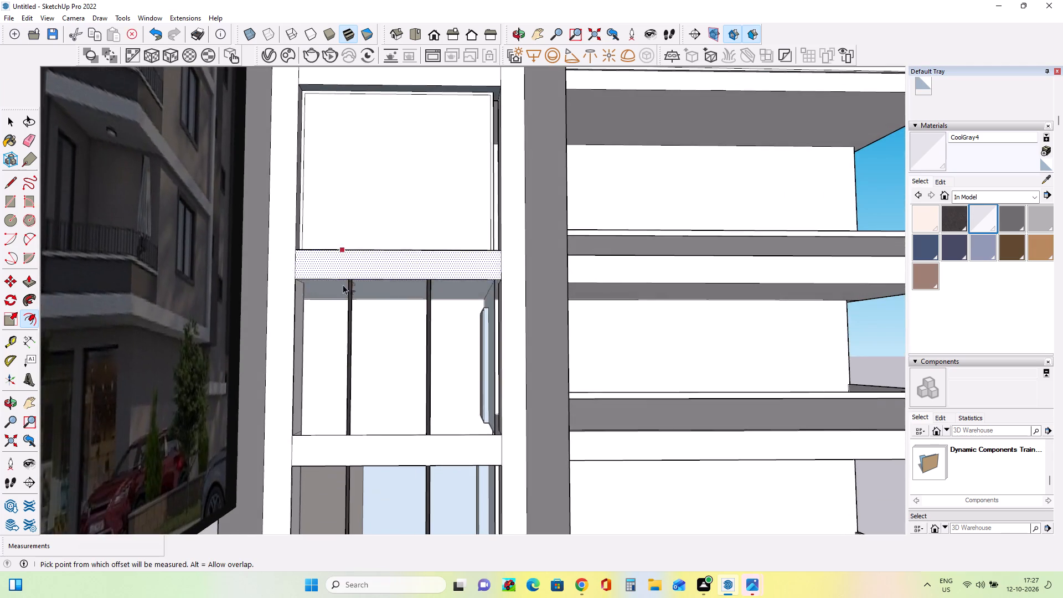
Erase the small leftover edges of both mullion ends on the upper frame of the fourth window bay from the top.
scroll(342, 336, up, 4)
scroll(342, 336, down, 19)
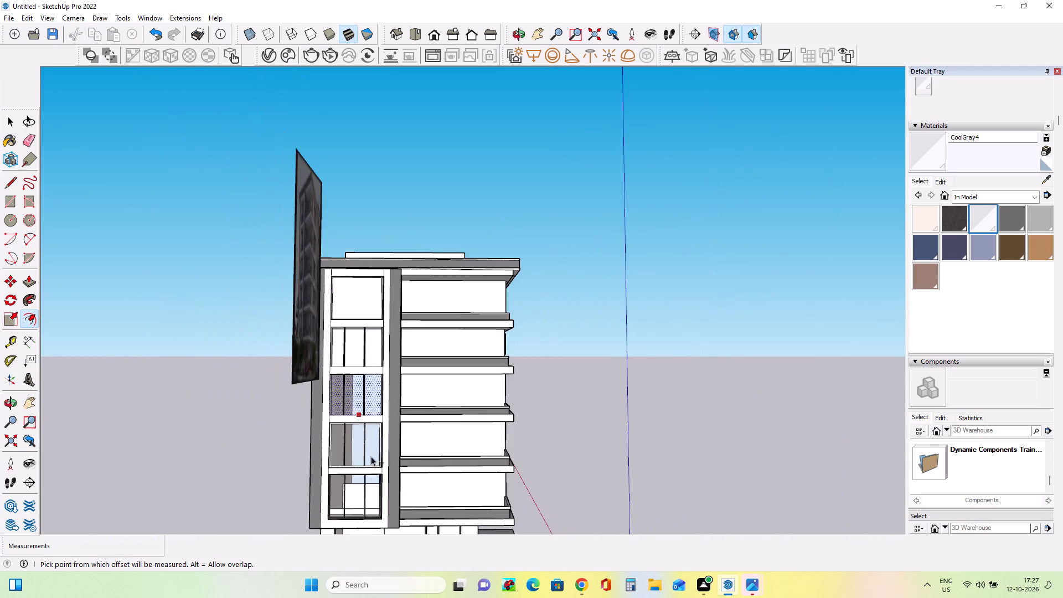
scroll(364, 503, up, 5)
scroll(345, 414, up, 9)
middle_drag(345, 408, 345, 421)
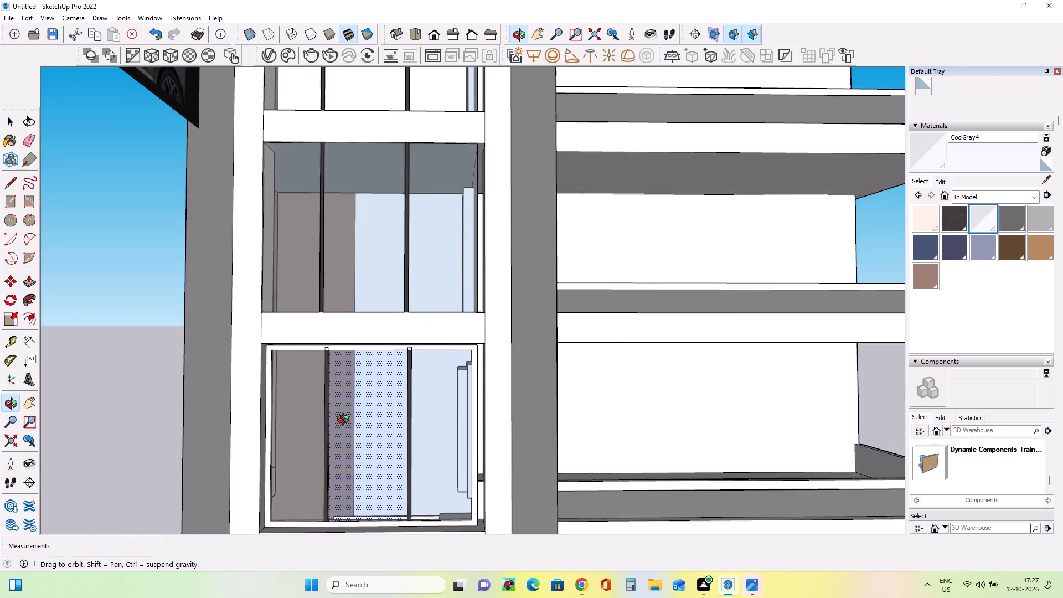
middle_drag(345, 421, 345, 426)
scroll(339, 375, up, 7)
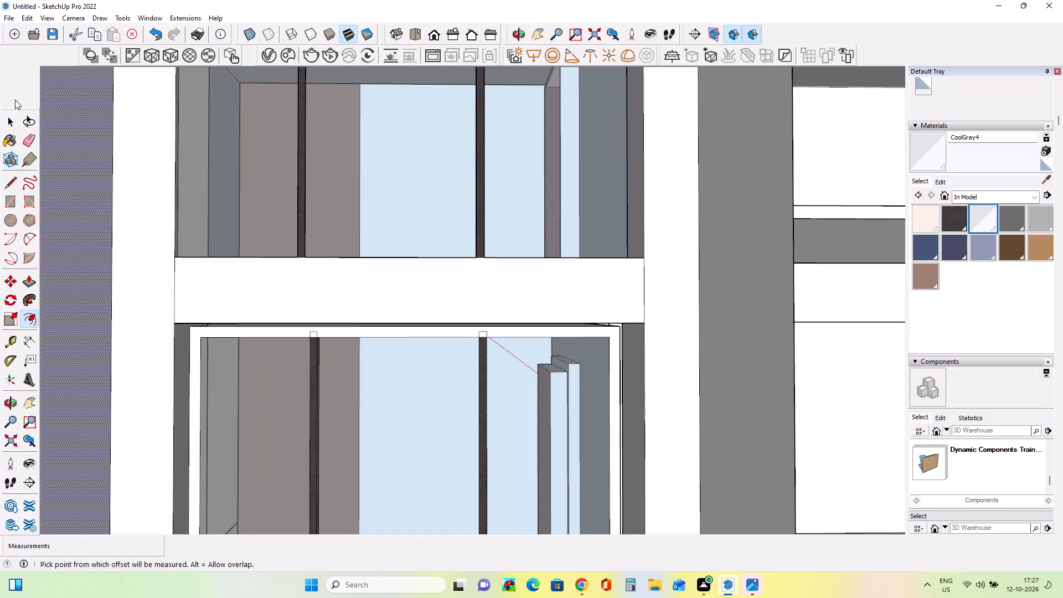
click(32, 136)
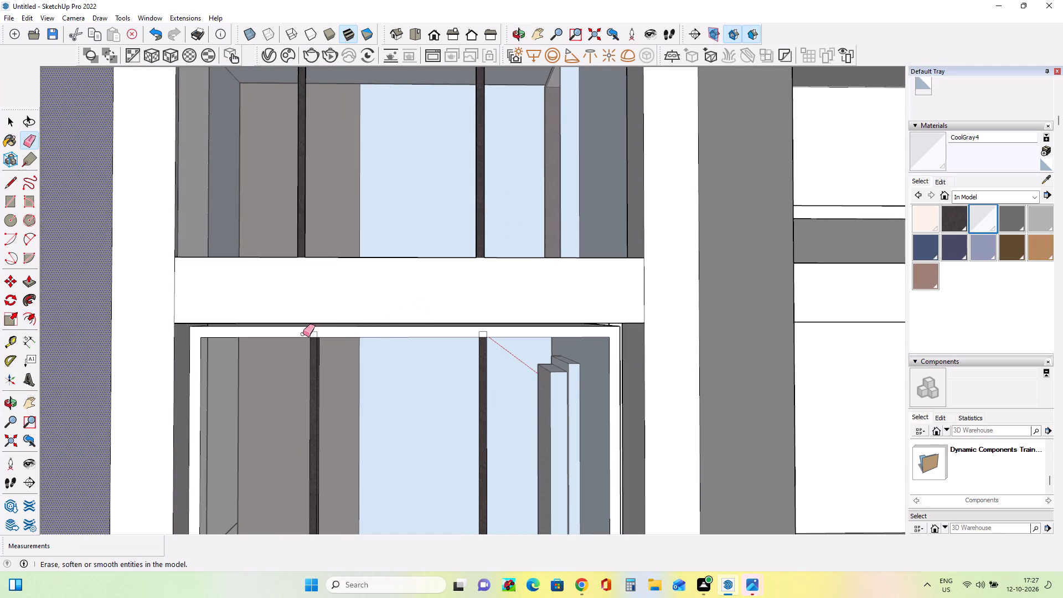
drag(303, 334, 315, 334)
drag(302, 332, 321, 333)
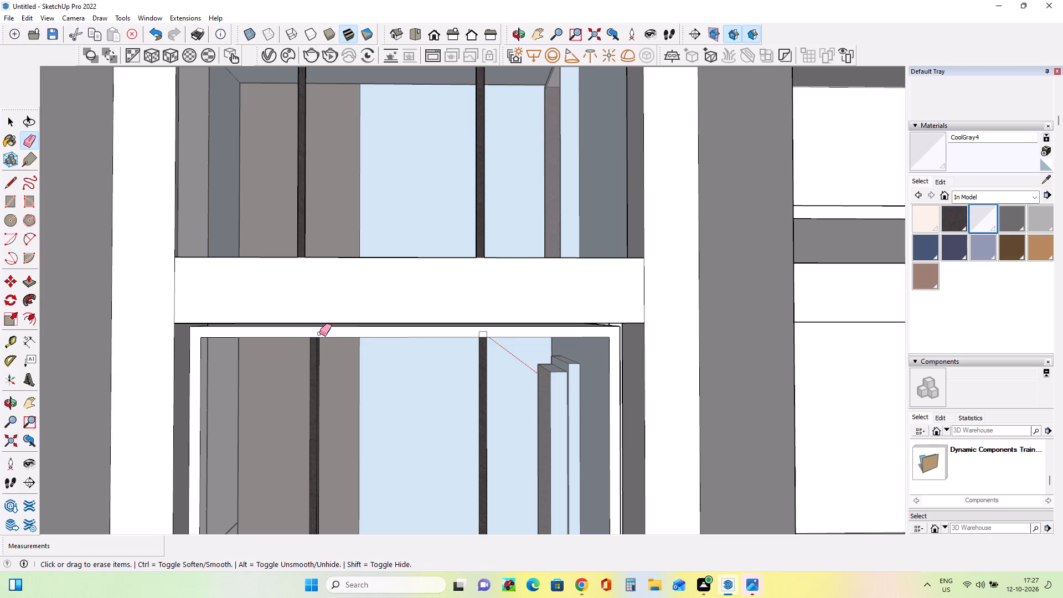
drag(482, 334, 489, 336)
drag(473, 334, 473, 334)
drag(473, 334, 490, 333)
Paint the white window frame of the fourth bay from the top with the Asphalt New material.
scroll(490, 323, down, 9)
middle_drag(482, 280, 484, 311)
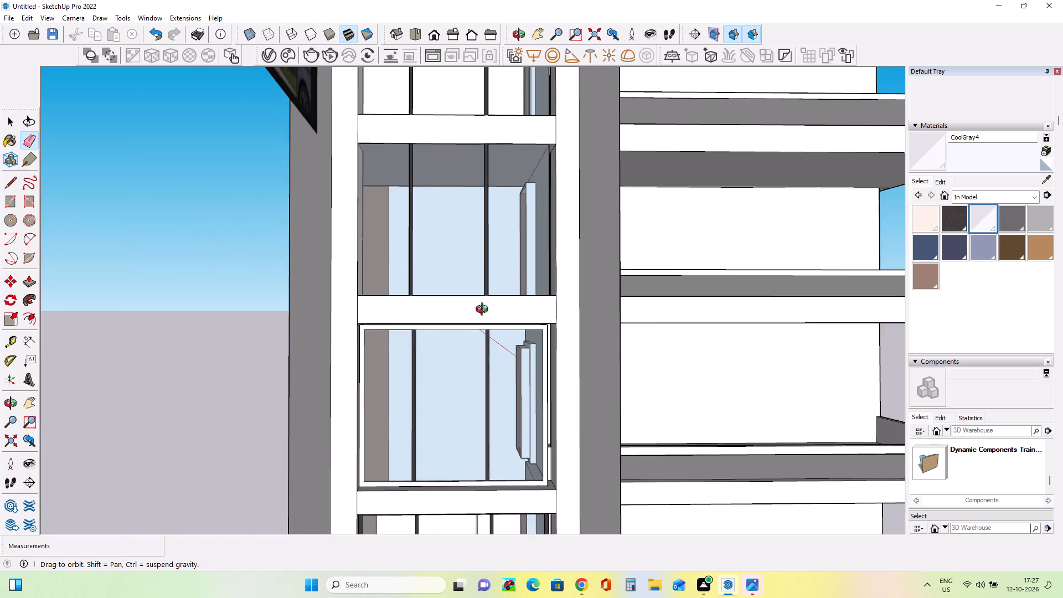
scroll(484, 305, down, 1)
middle_drag(484, 311, 474, 371)
middle_drag(480, 295, 447, 329)
scroll(496, 462, up, 2)
click(964, 215)
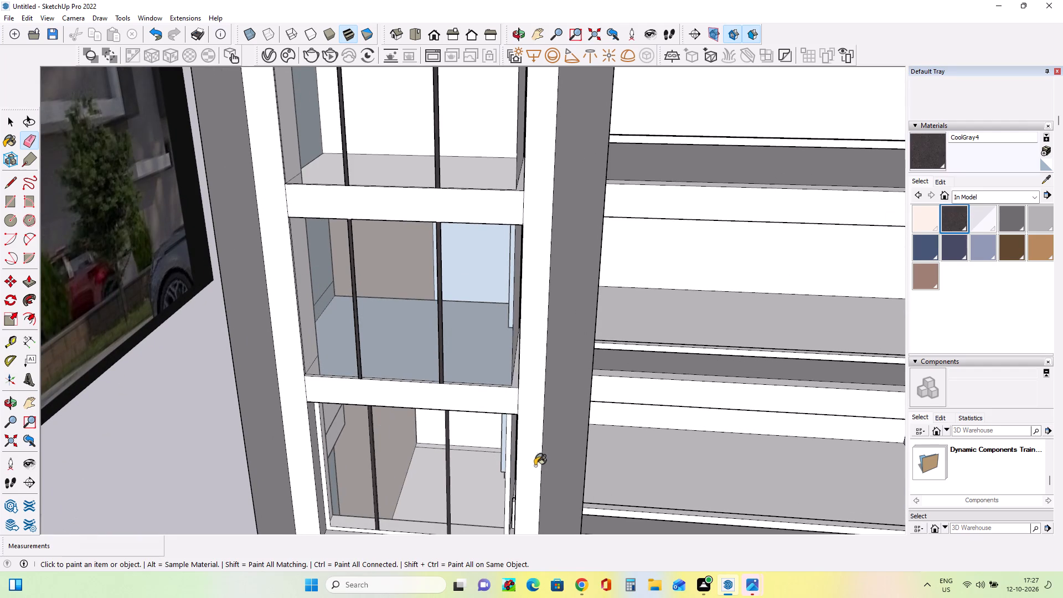
scroll(494, 476, up, 4)
click(515, 460)
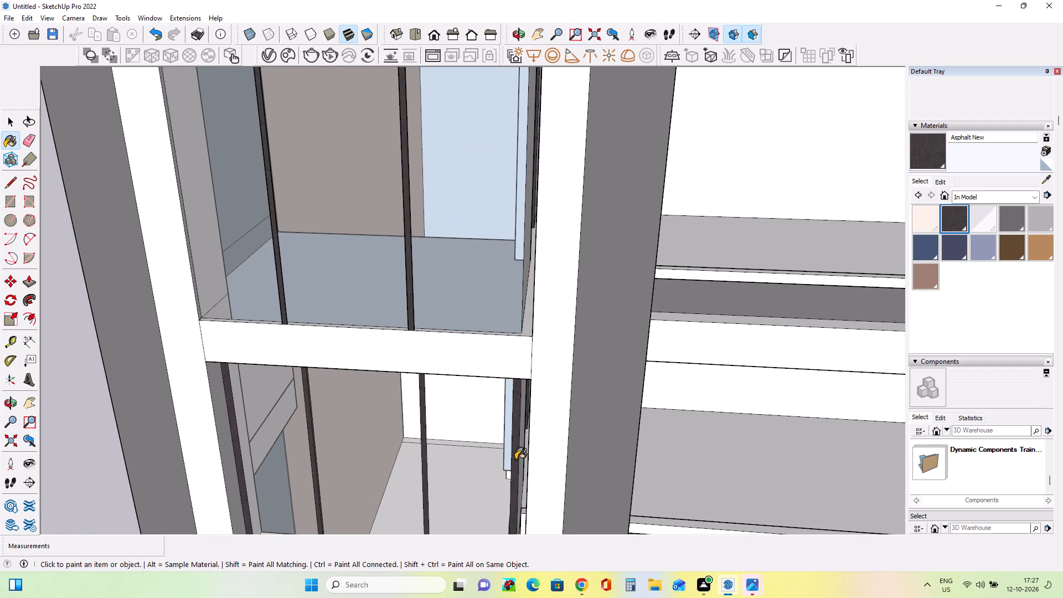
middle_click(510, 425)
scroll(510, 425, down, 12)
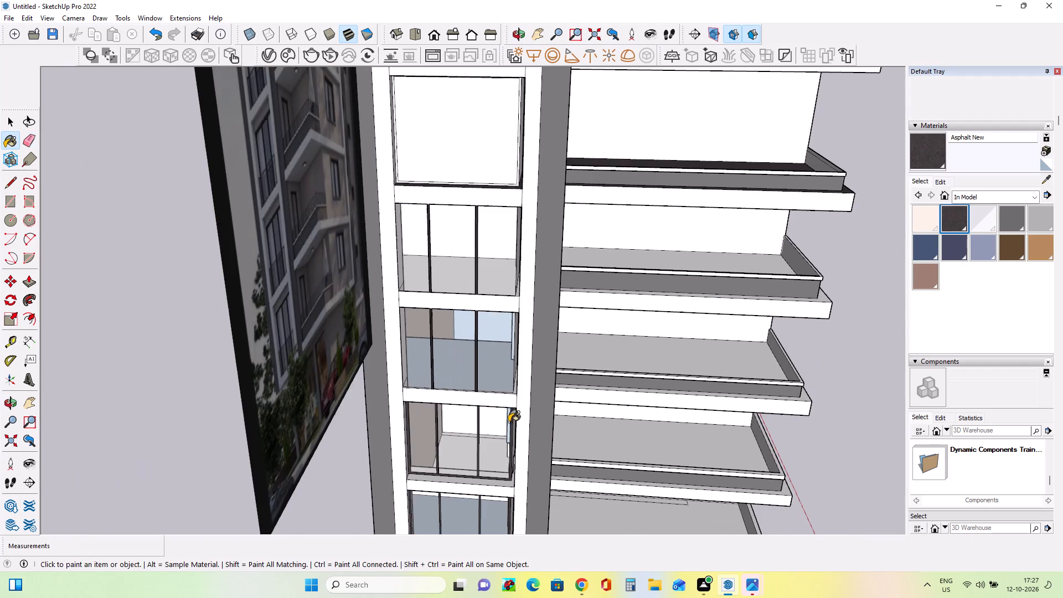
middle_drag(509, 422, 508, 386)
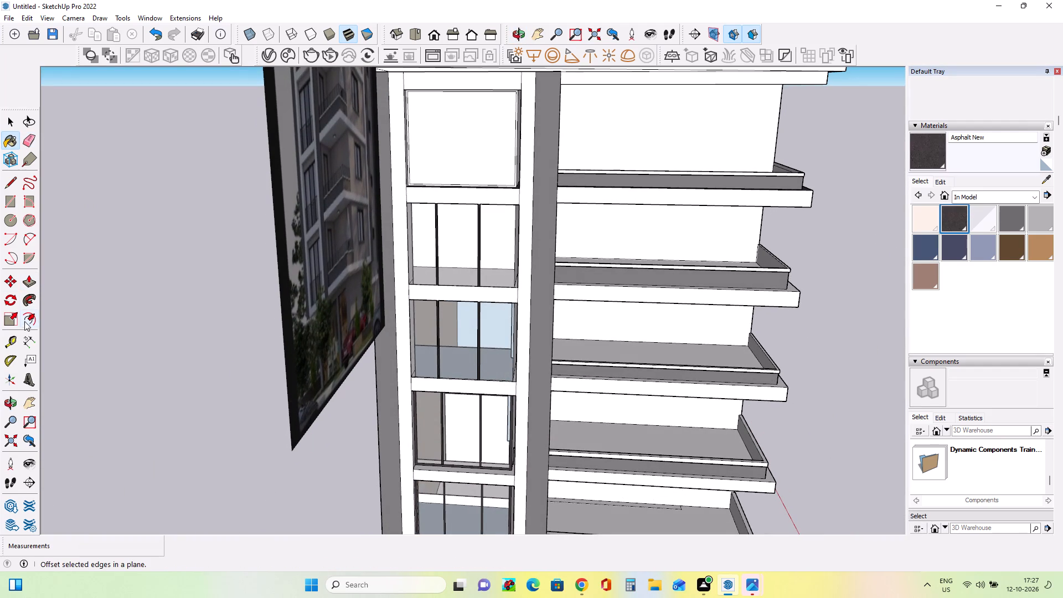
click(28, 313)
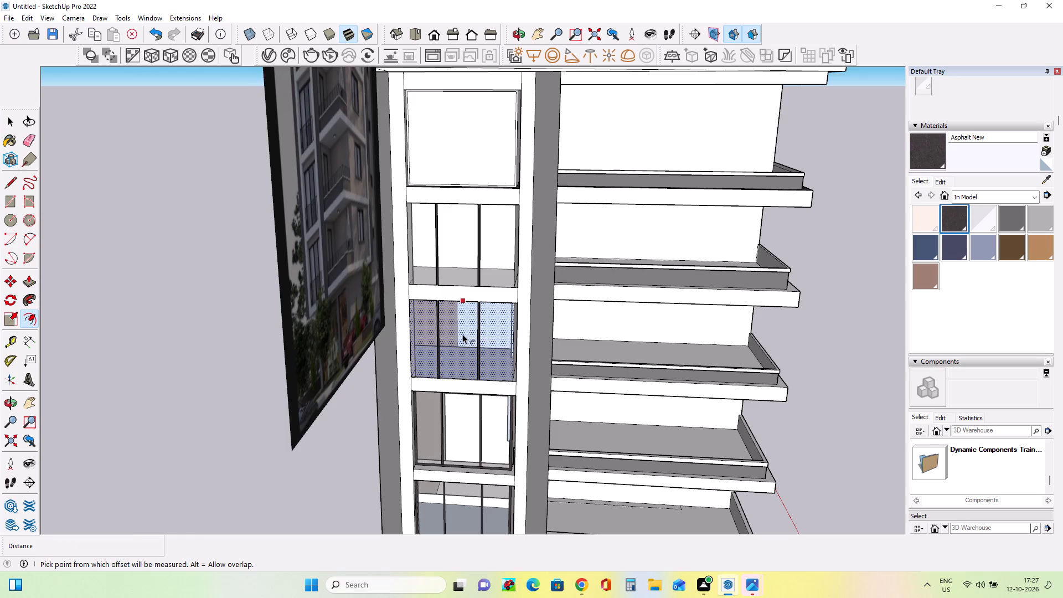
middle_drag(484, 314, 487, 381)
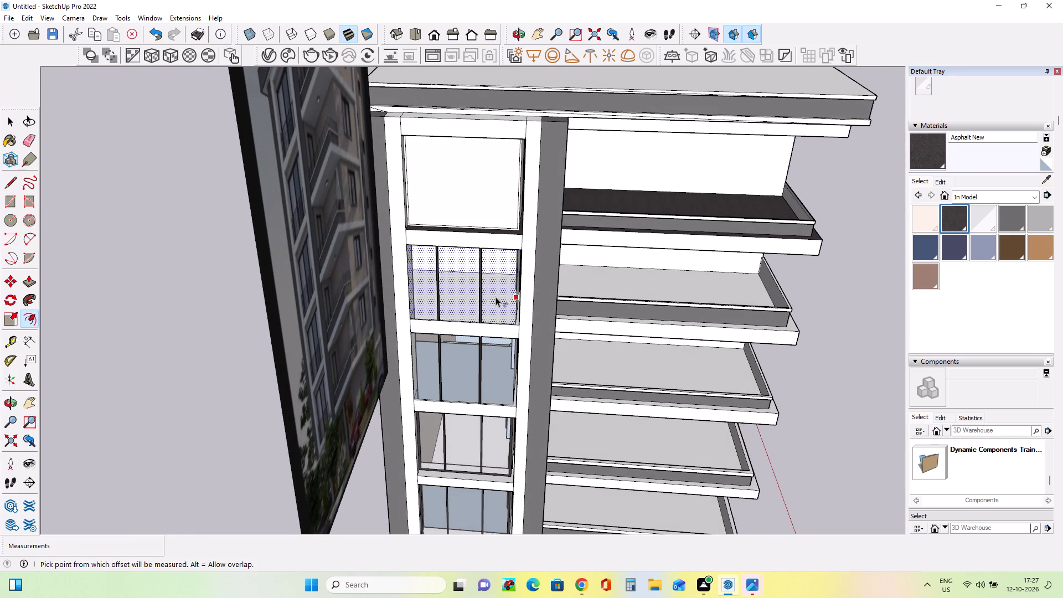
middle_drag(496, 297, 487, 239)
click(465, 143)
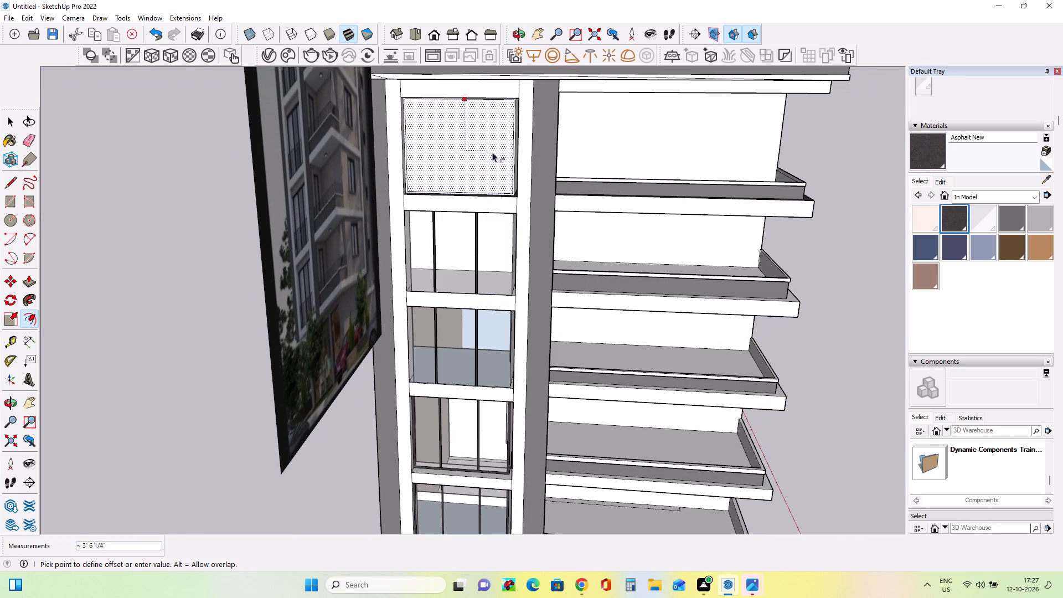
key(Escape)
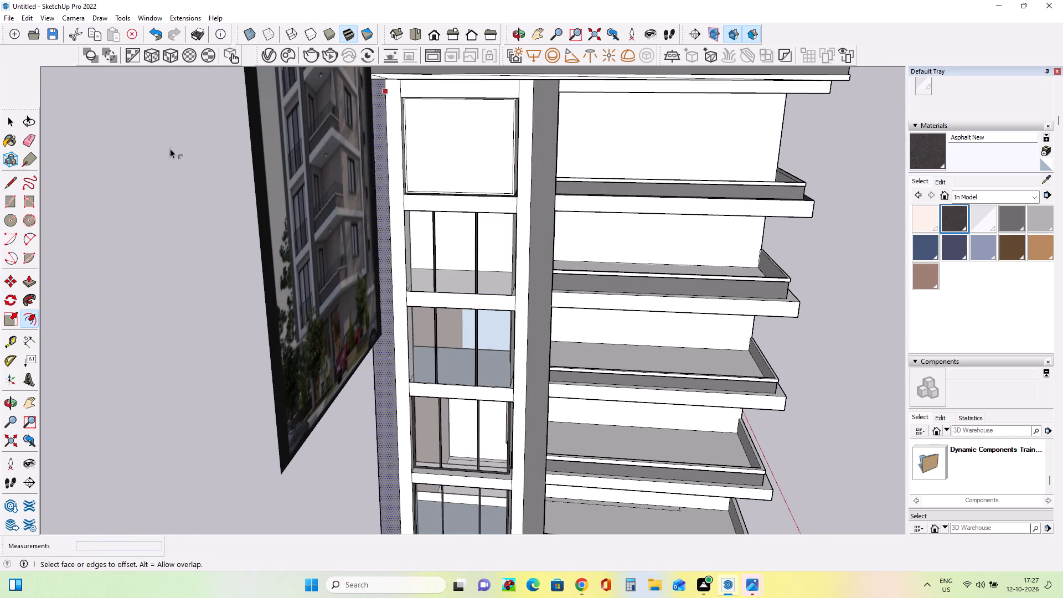
Draw a narrow vertical rectangle about 1 1/8" by 6' 5 13/16" inside the top bay's frame as the left-hand mullion, aligned with those below.
click(9, 201)
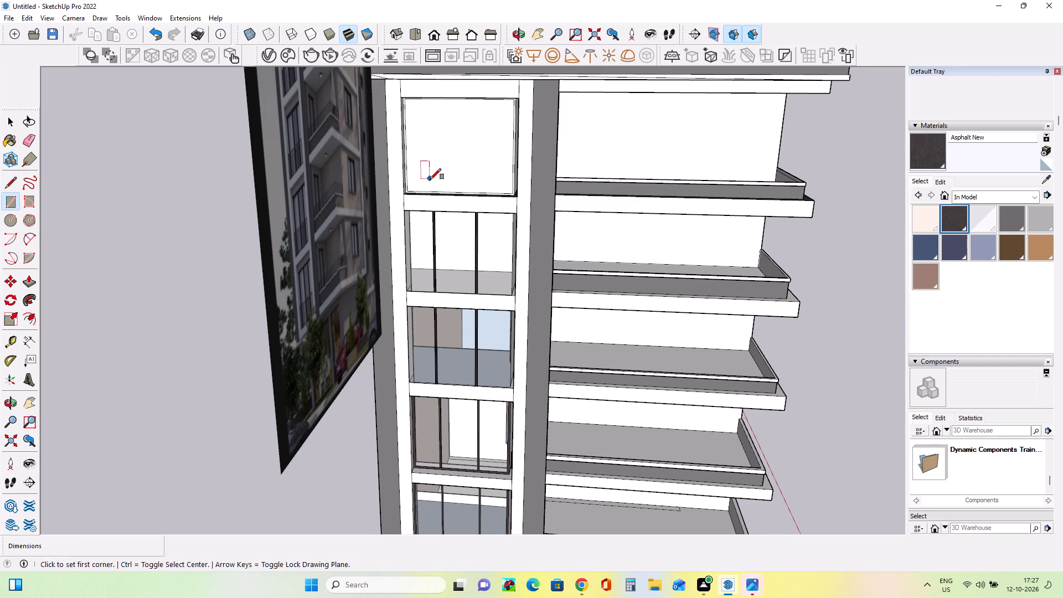
middle_drag(431, 187, 439, 224)
click(442, 213)
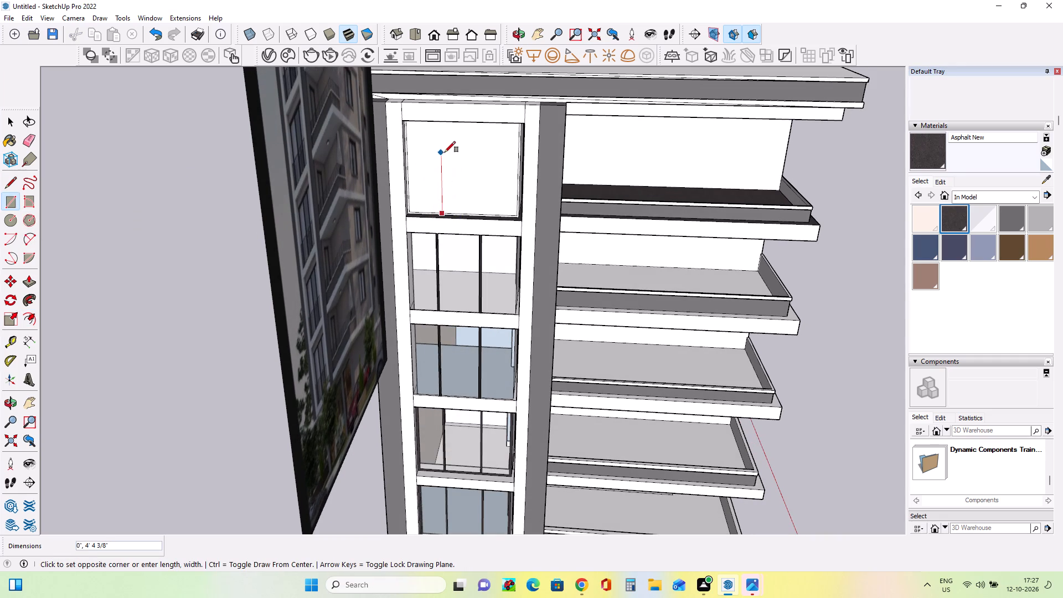
scroll(438, 138, up, 1)
middle_drag(436, 139, 462, 66)
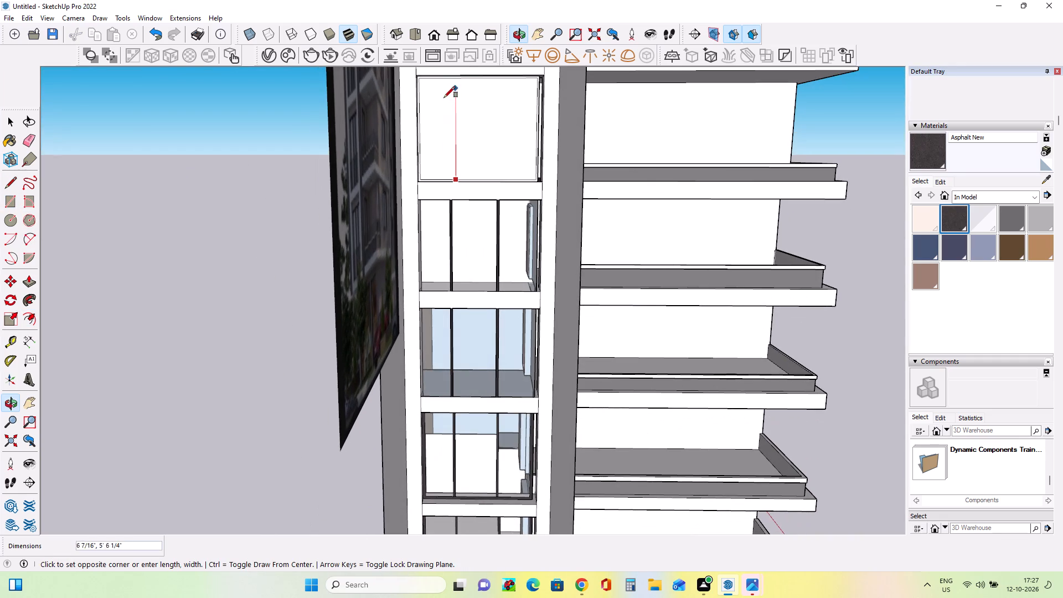
scroll(445, 78, up, 6)
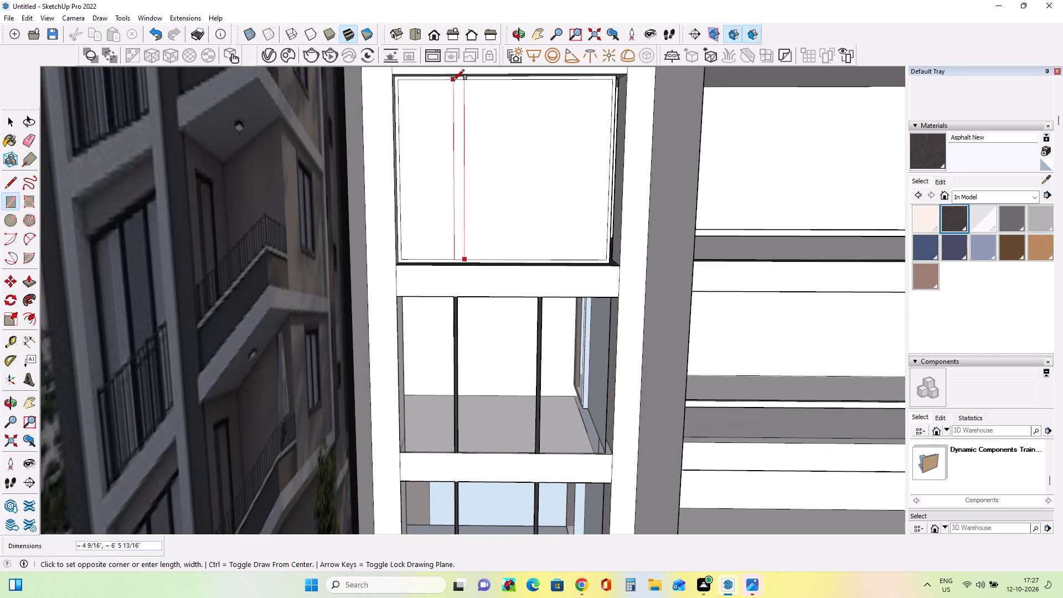
key(Escape)
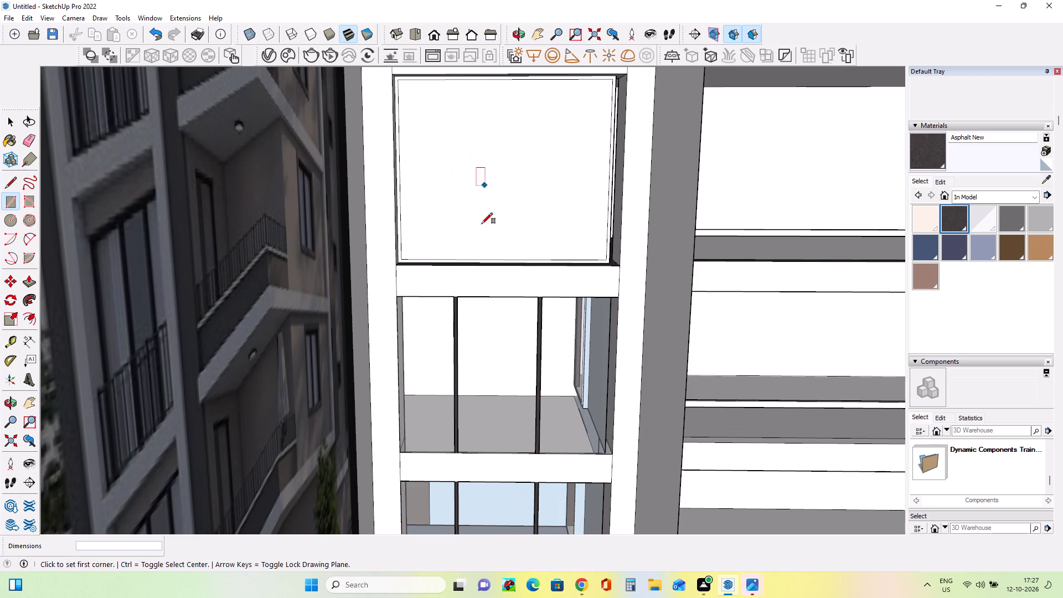
click(457, 258)
scroll(451, 122, down, 3)
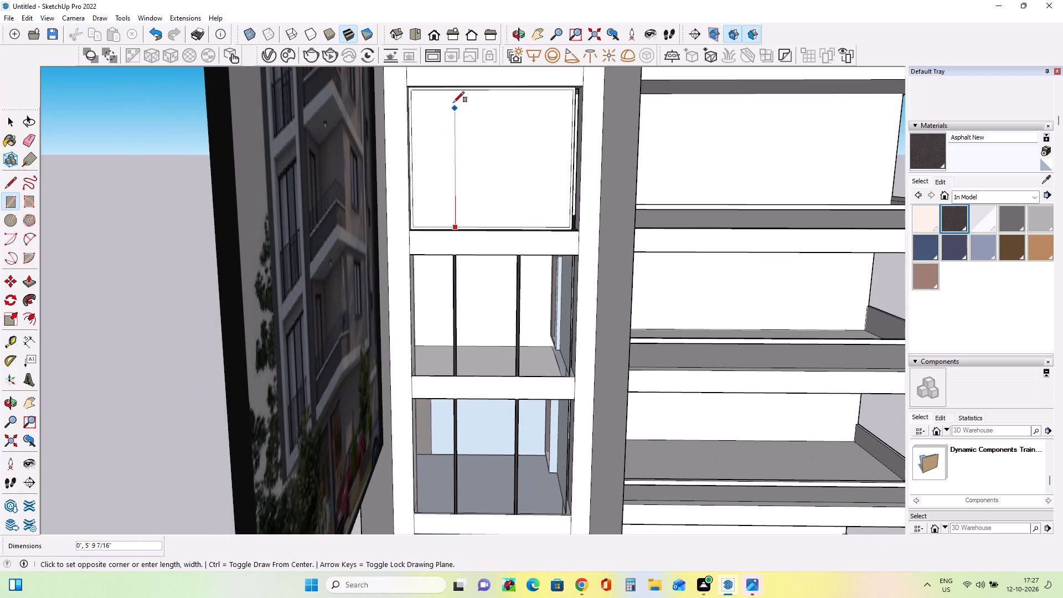
scroll(455, 89, up, 7)
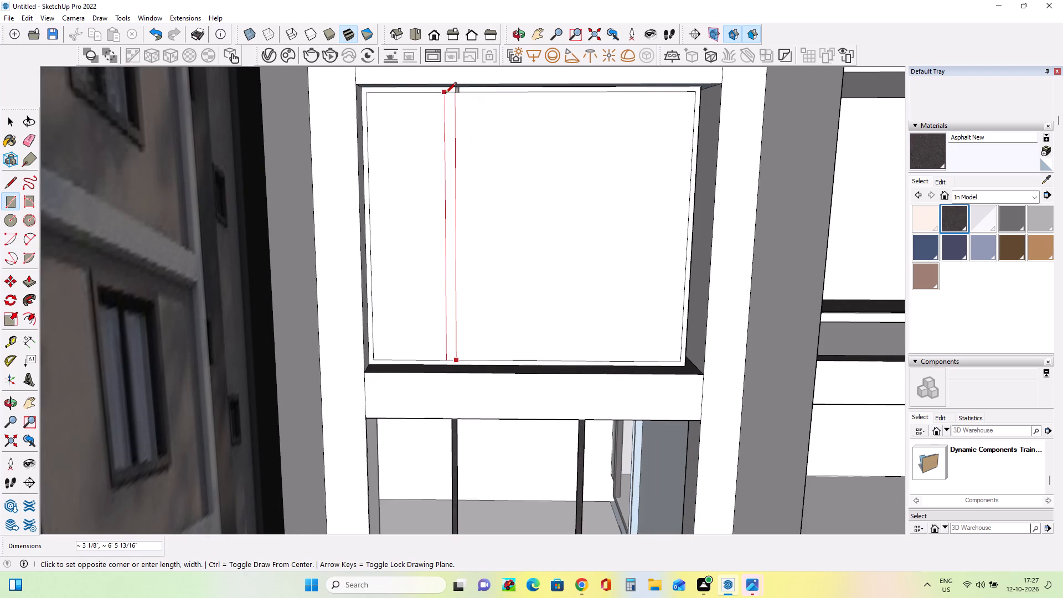
scroll(446, 93, up, 6)
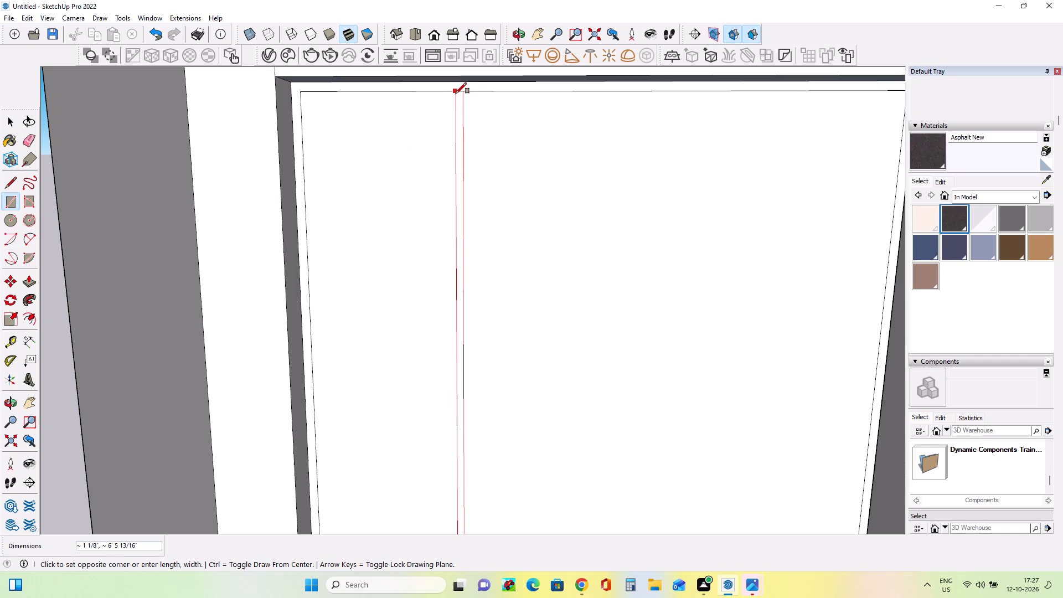
click(456, 94)
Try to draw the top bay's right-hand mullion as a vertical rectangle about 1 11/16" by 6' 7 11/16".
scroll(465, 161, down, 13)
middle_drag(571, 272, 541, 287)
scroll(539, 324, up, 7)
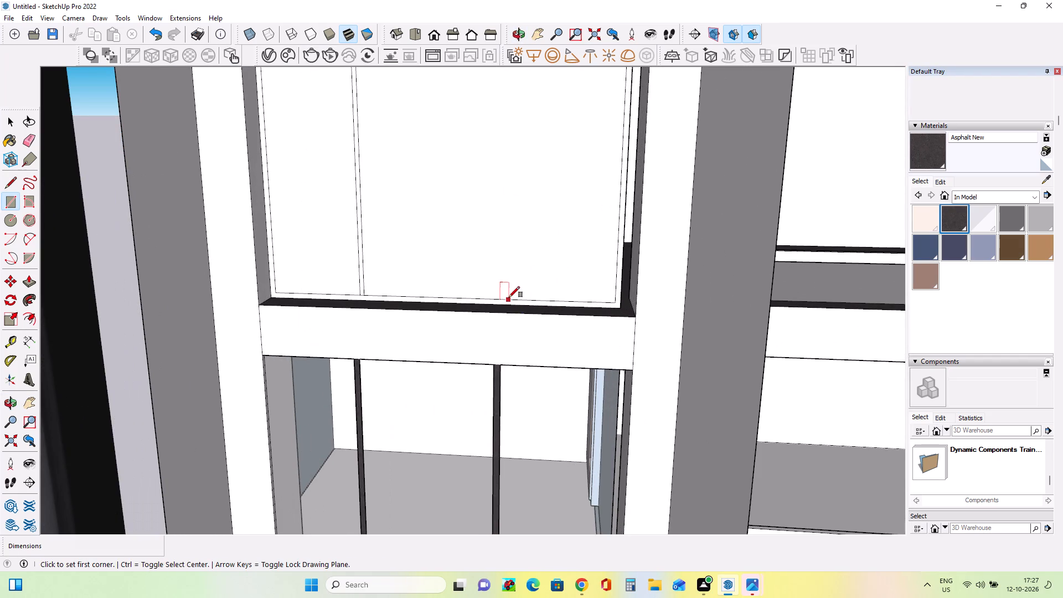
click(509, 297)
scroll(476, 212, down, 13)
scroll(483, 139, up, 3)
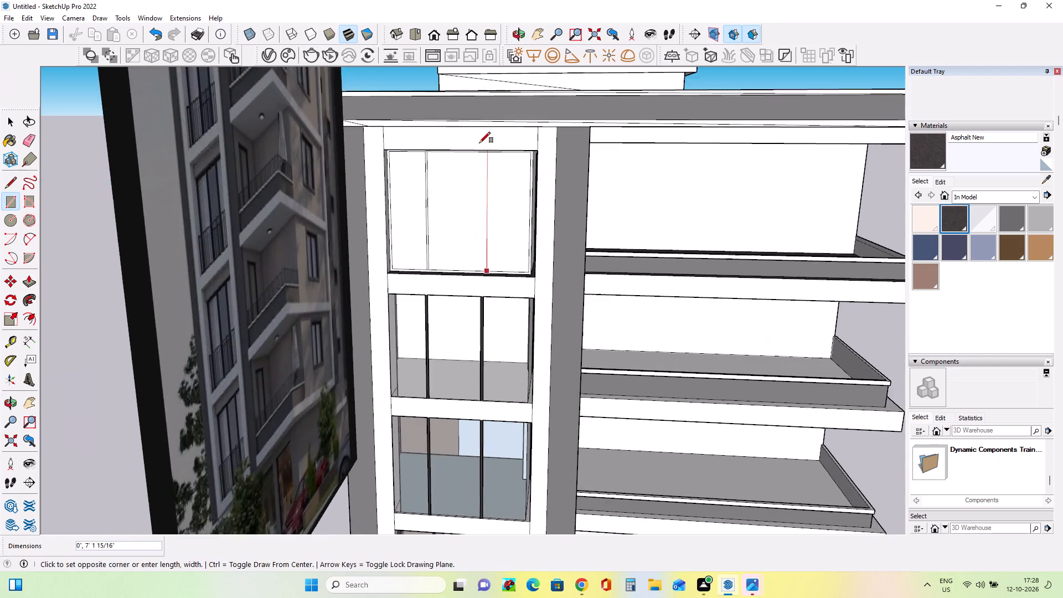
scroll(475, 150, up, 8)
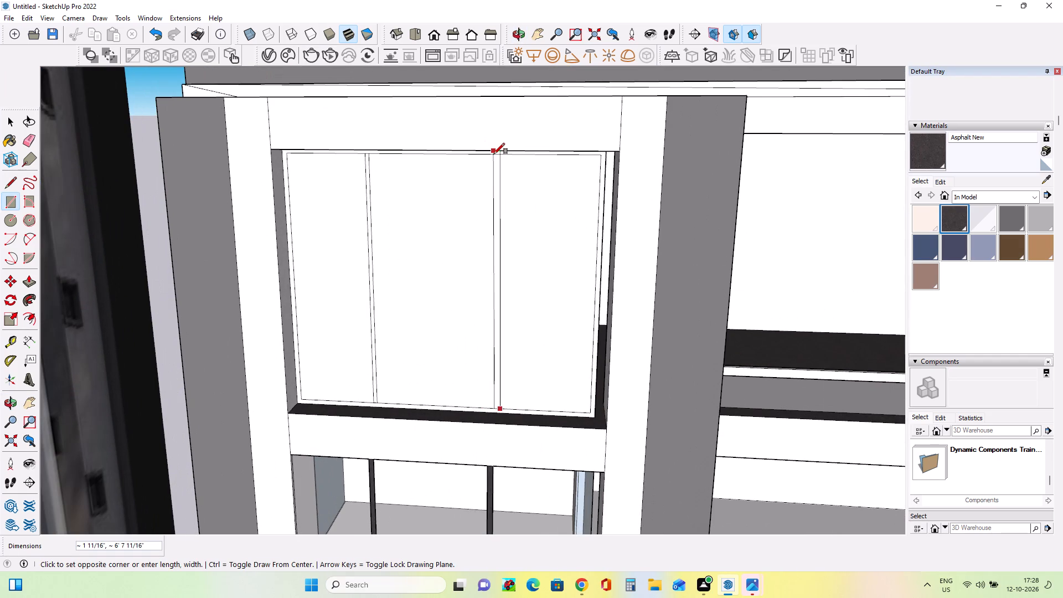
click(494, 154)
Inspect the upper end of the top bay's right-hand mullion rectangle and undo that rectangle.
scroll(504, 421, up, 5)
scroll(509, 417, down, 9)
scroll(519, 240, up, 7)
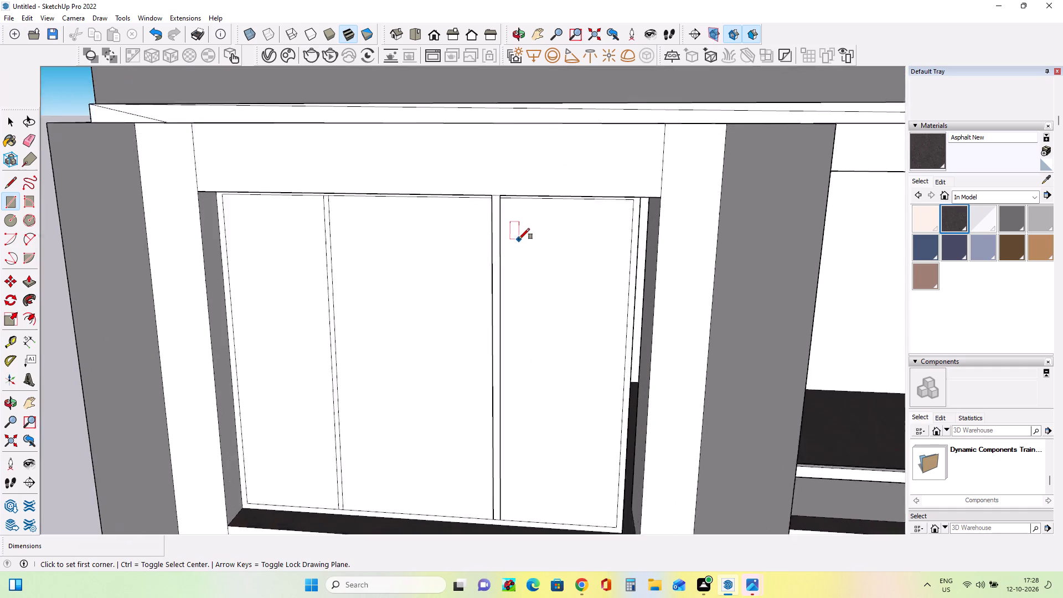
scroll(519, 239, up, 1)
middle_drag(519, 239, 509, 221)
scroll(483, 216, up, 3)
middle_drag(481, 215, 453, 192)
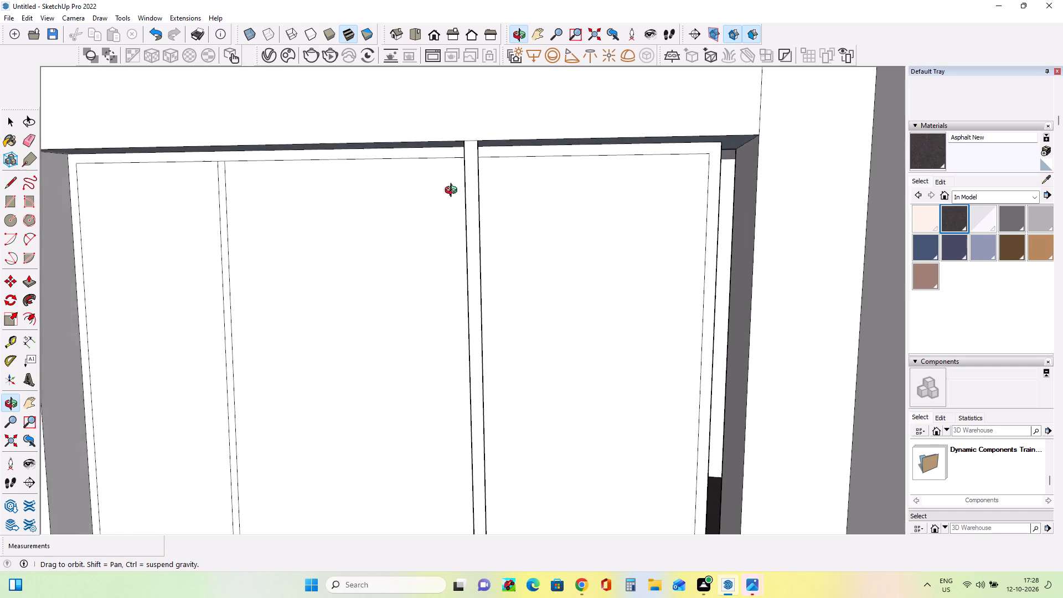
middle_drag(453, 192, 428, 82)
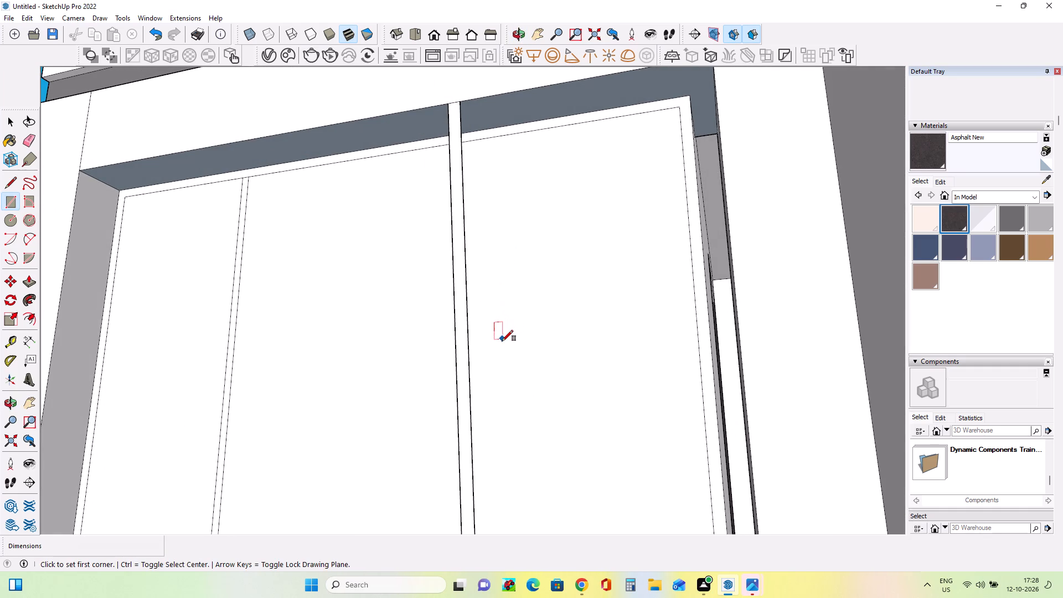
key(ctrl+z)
Draw the top bay's right-hand mullion as a narrow vertical rectangle about 6' 5 13/16" tall between the frame's upper and lower inner edges.
click(463, 141)
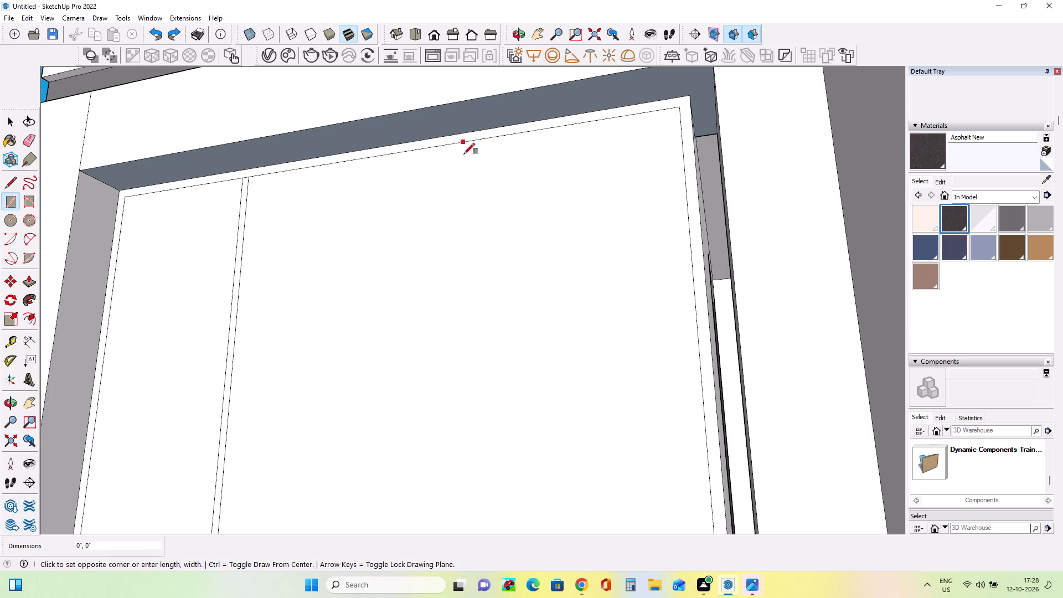
scroll(486, 309, down, 14)
middle_drag(482, 436, 504, 515)
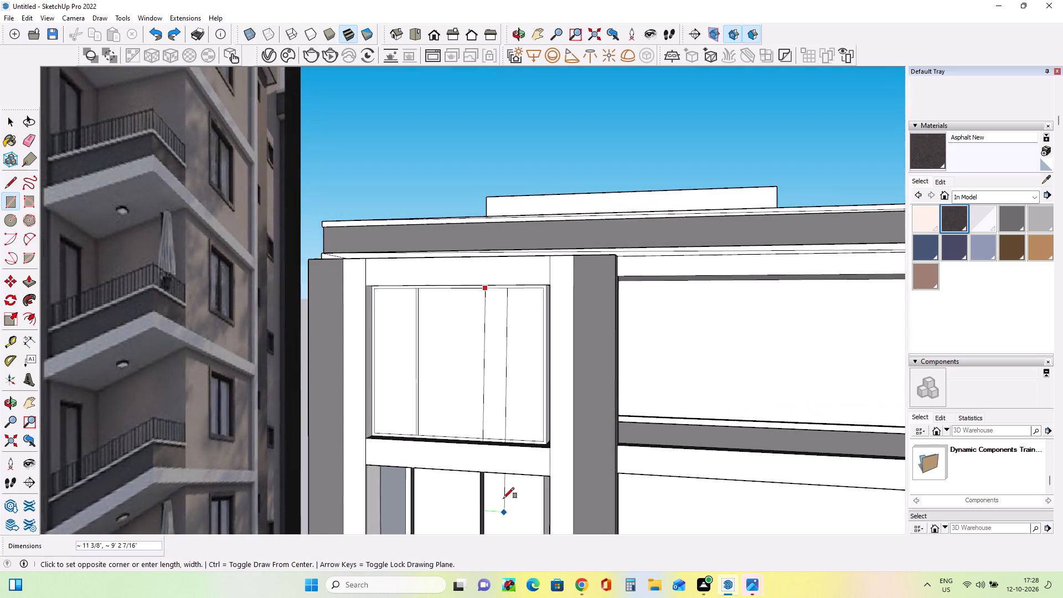
scroll(486, 451, up, 9)
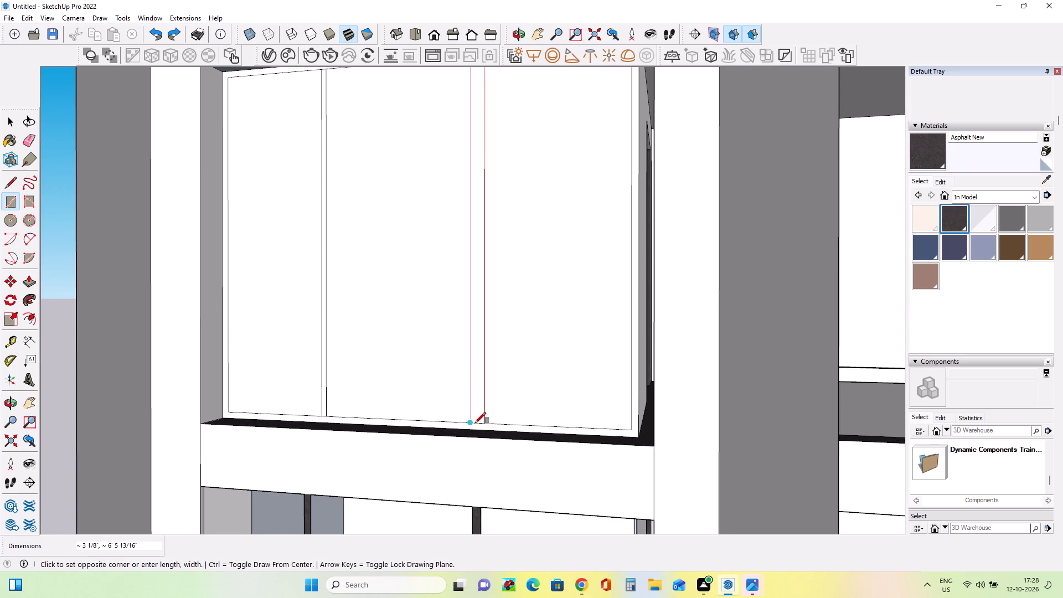
scroll(475, 423, up, 7)
click(487, 423)
scroll(548, 408, down, 3)
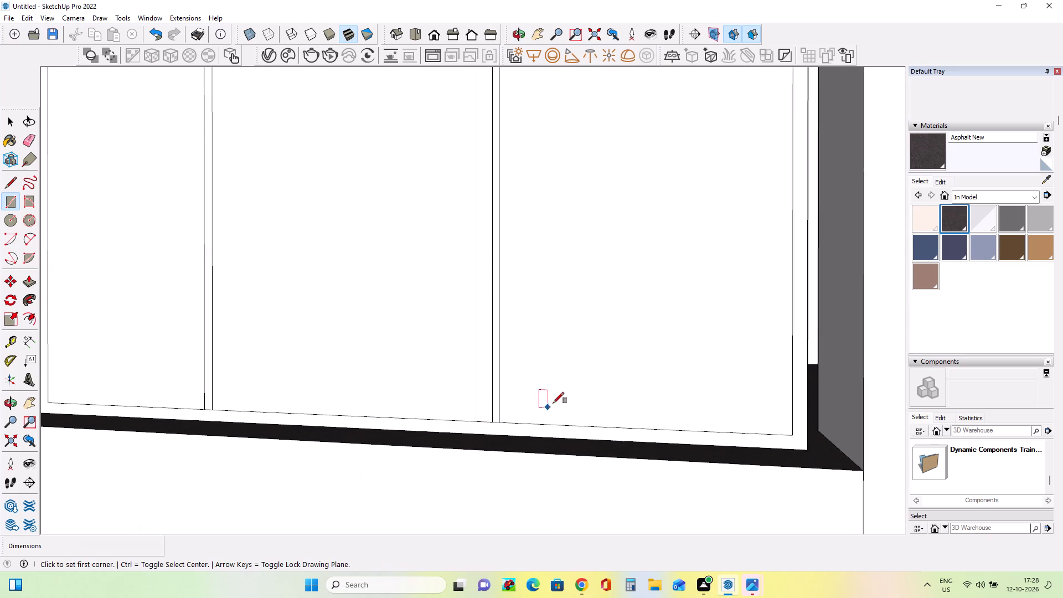
Paint both mullion strips in the top bay's window with the Asphalt New material.
click(957, 213)
click(500, 312)
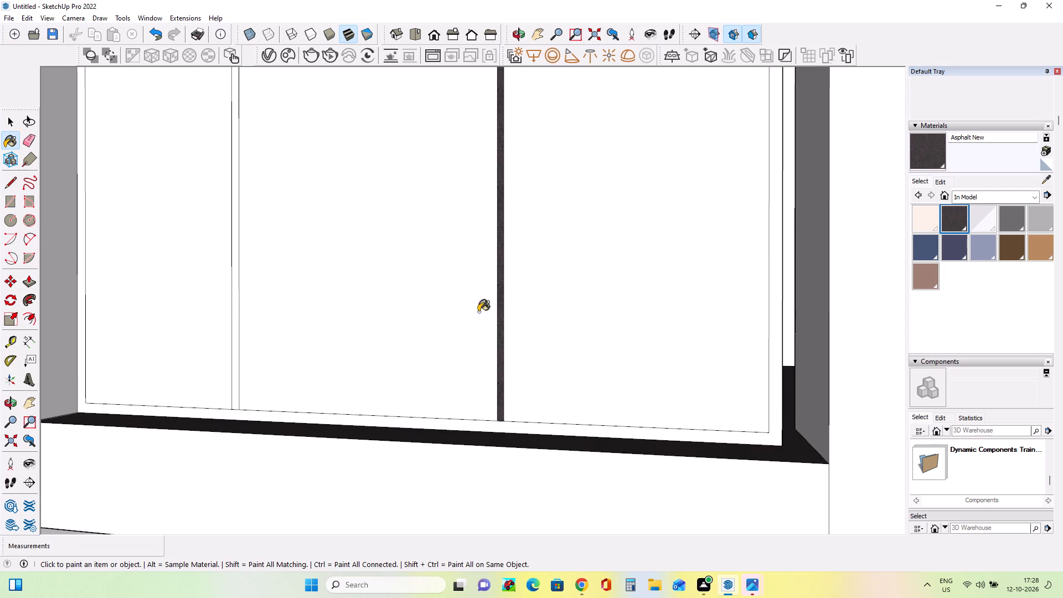
click(237, 312)
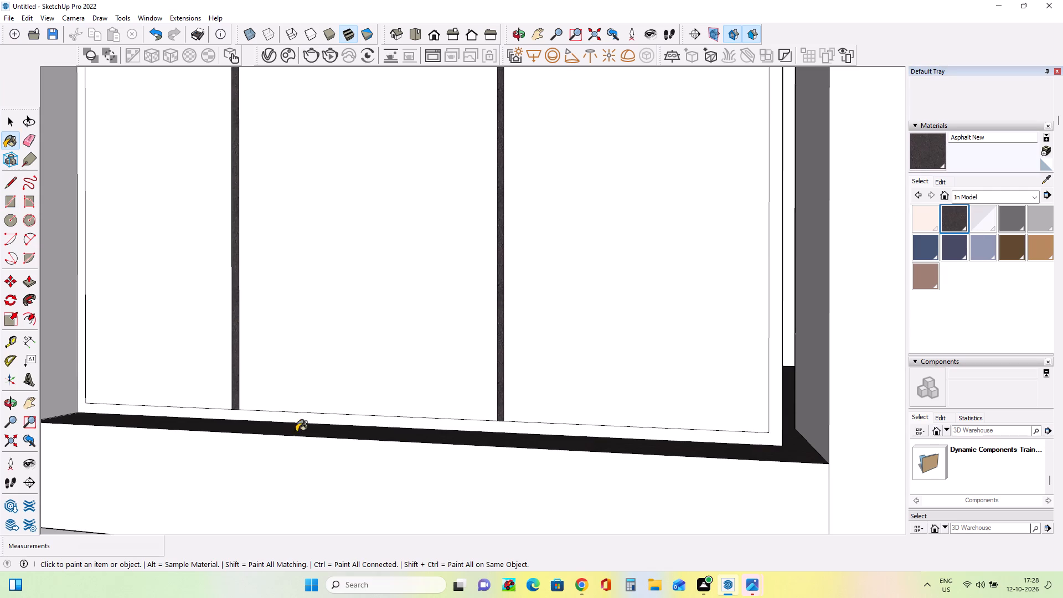
Paint the outer frame of the top bay's window with the Asphalt New material.
click(299, 417)
Paint the three glass panes of the top bay's window with the translucent CoolGray4 material.
click(974, 217)
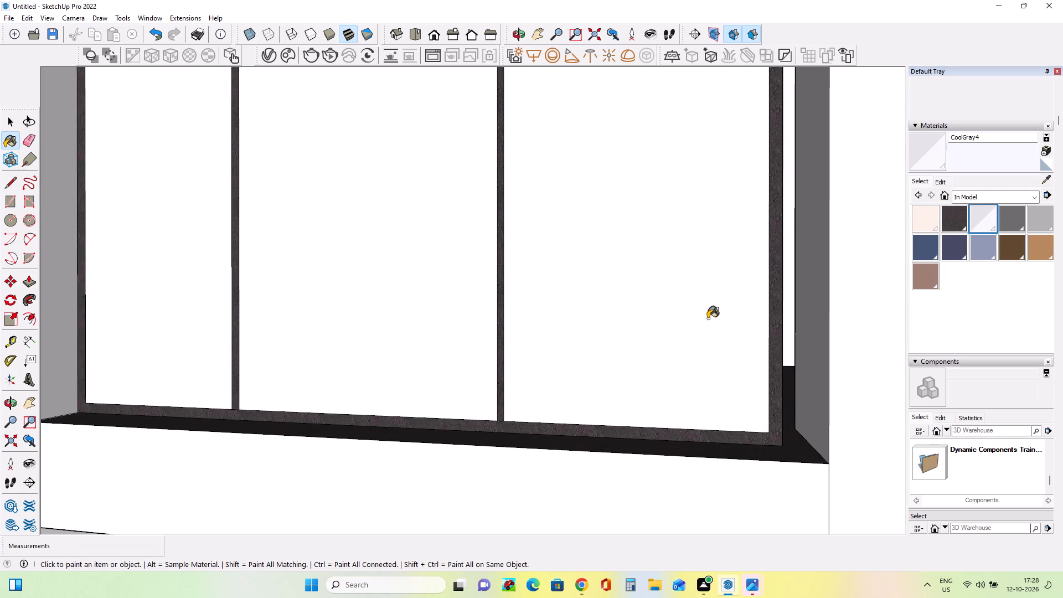
click(708, 318)
click(386, 325)
click(327, 287)
click(199, 266)
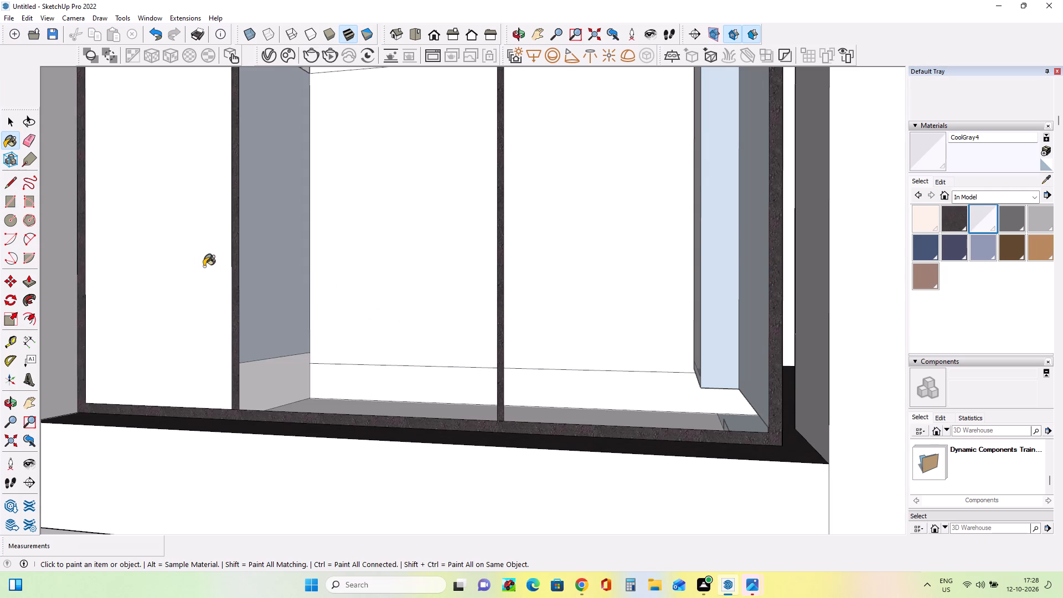
Review the whole building from several sides and compare its facades with the reference photo.
middle_drag(375, 319, 509, 398)
scroll(509, 398, down, 1)
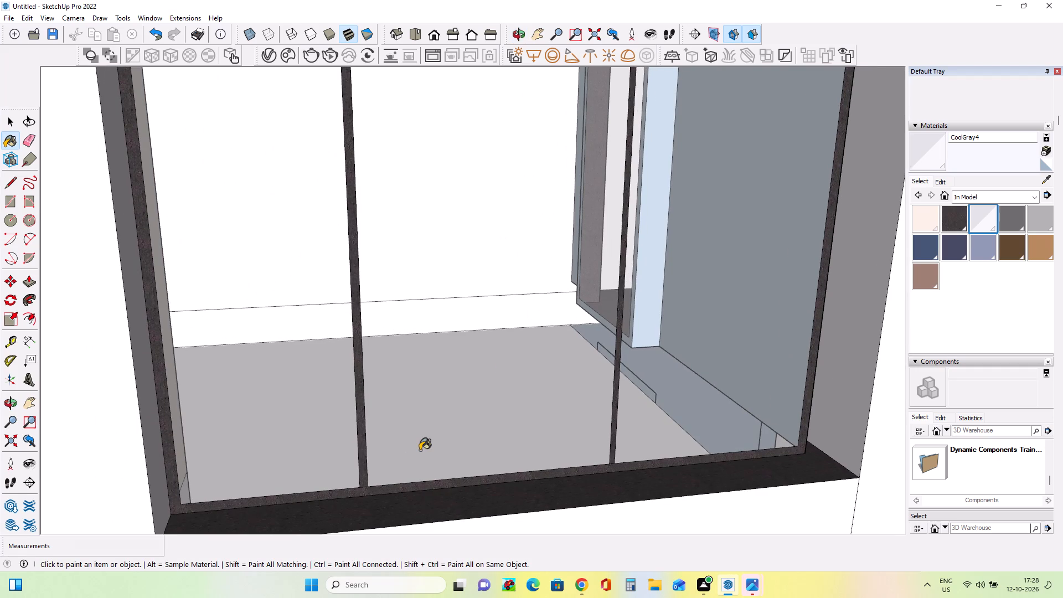
scroll(420, 450, down, 20)
scroll(420, 450, down, 11)
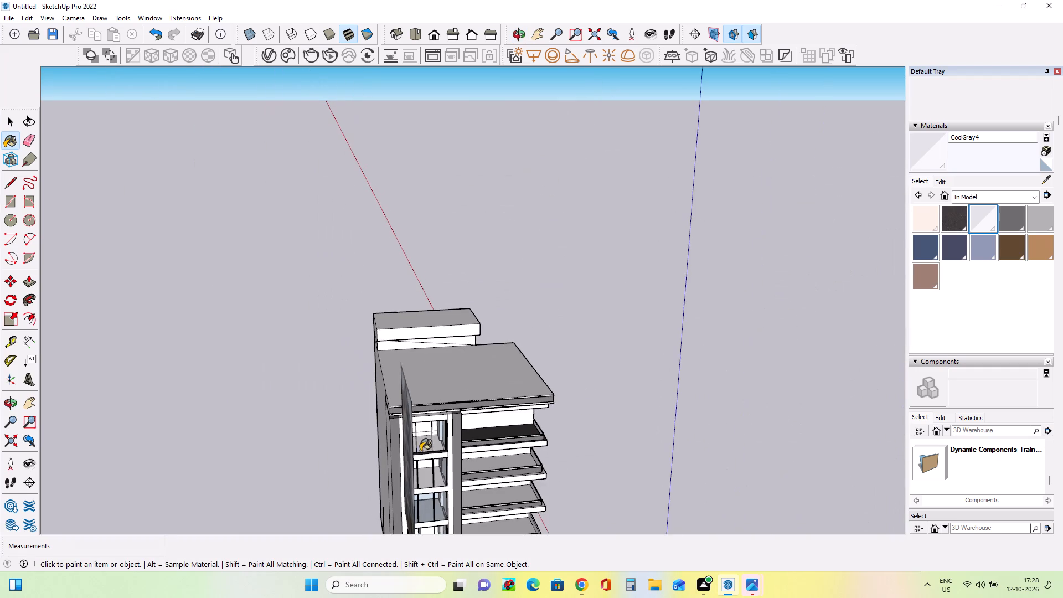
middle_drag(670, 547, 538, 528)
scroll(538, 528, down, 1)
middle_drag(534, 497, 389, 365)
click(22, 407)
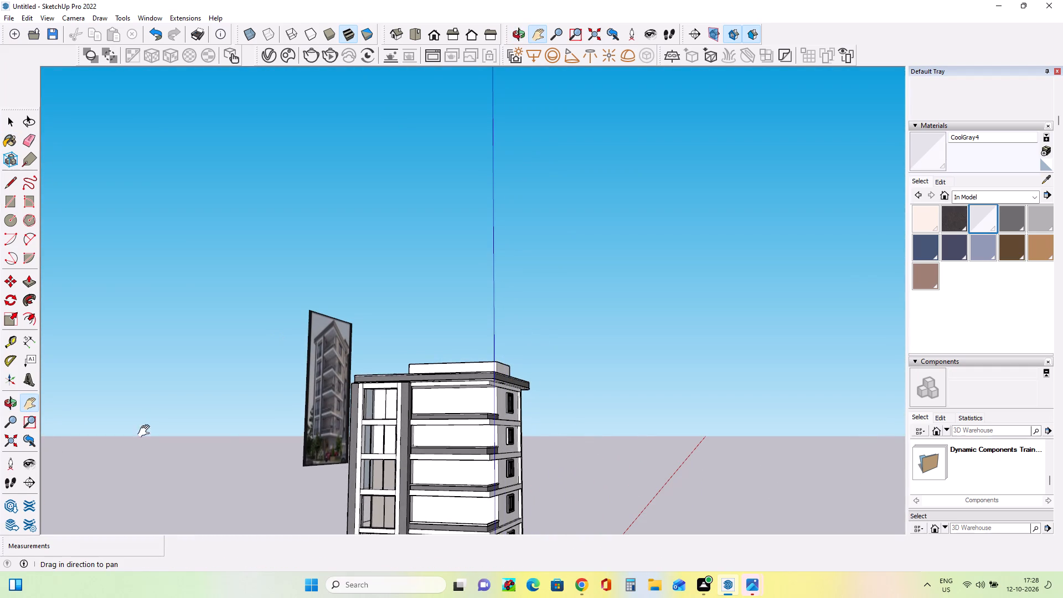
drag(377, 461, 317, 276)
middle_drag(534, 418, 548, 529)
scroll(393, 468, up, 3)
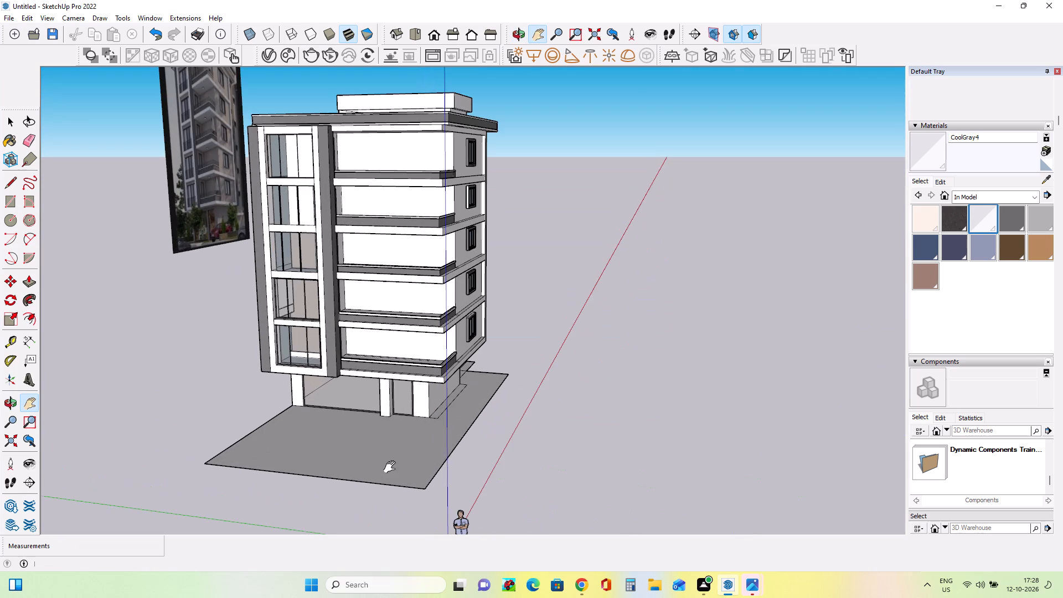
middle_drag(404, 477, 159, 465)
middle_drag(455, 334, 458, 344)
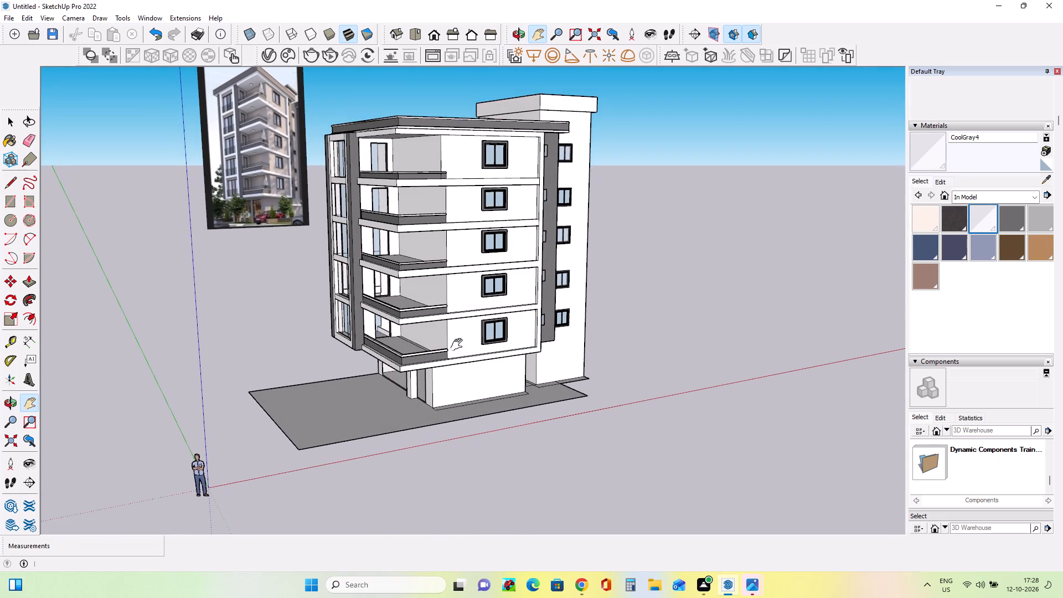
drag(462, 331, 454, 417)
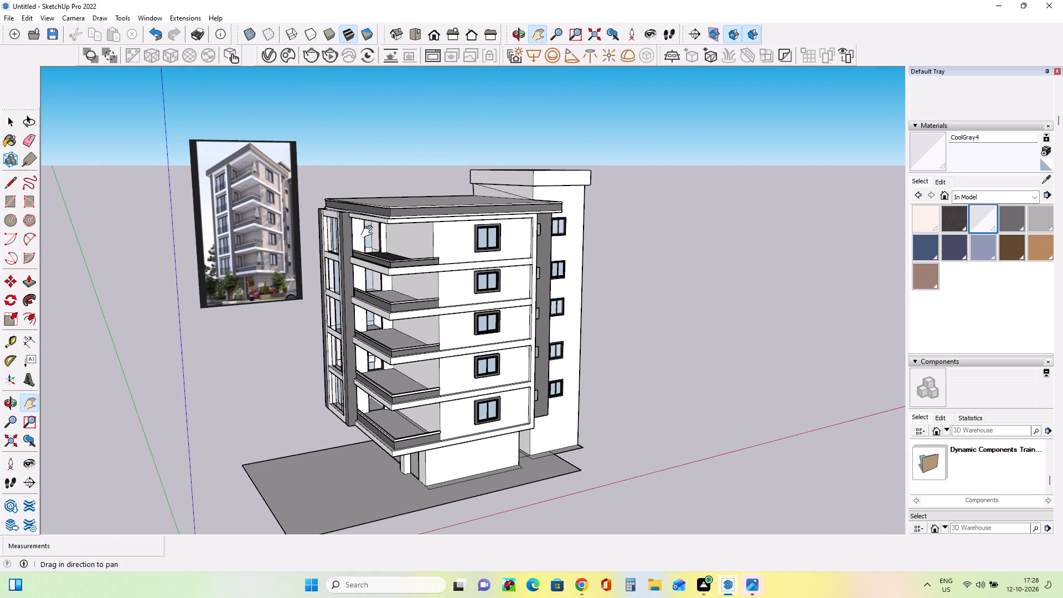
Paint the sides and top of the rooftop block's overhanging cap with the Niraj_Hair_Gray material.
click(1044, 217)
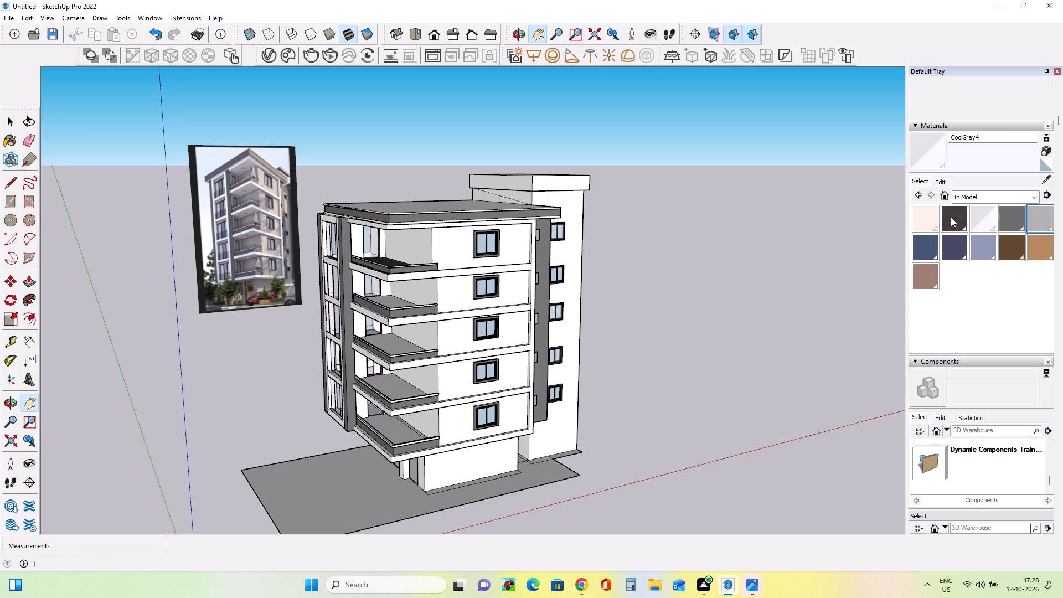
click(555, 184)
click(508, 184)
middle_drag(604, 226, 383, 235)
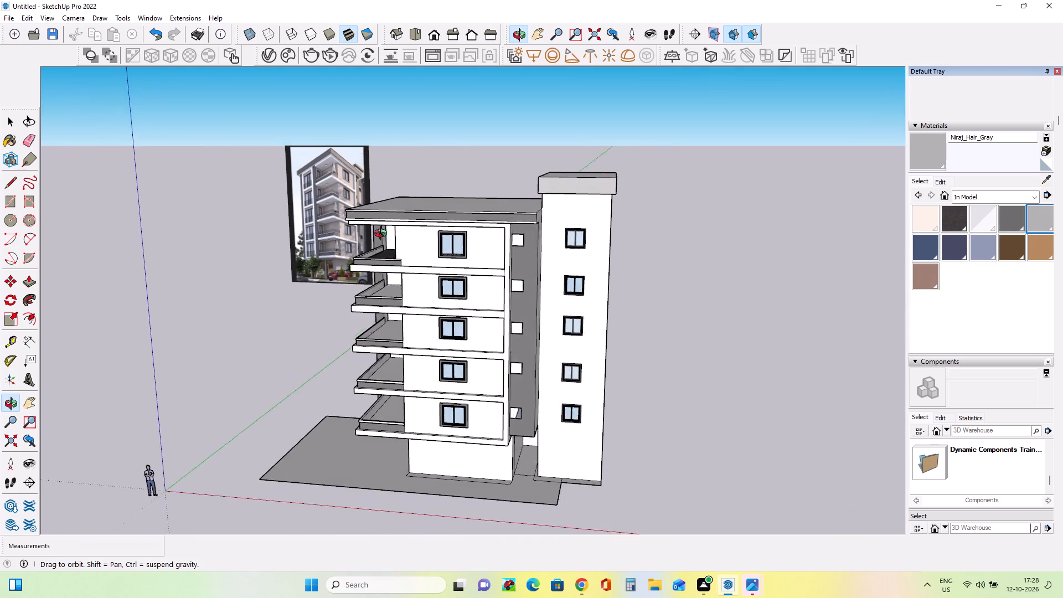
middle_drag(383, 235, 683, 250)
scroll(491, 189, up, 3)
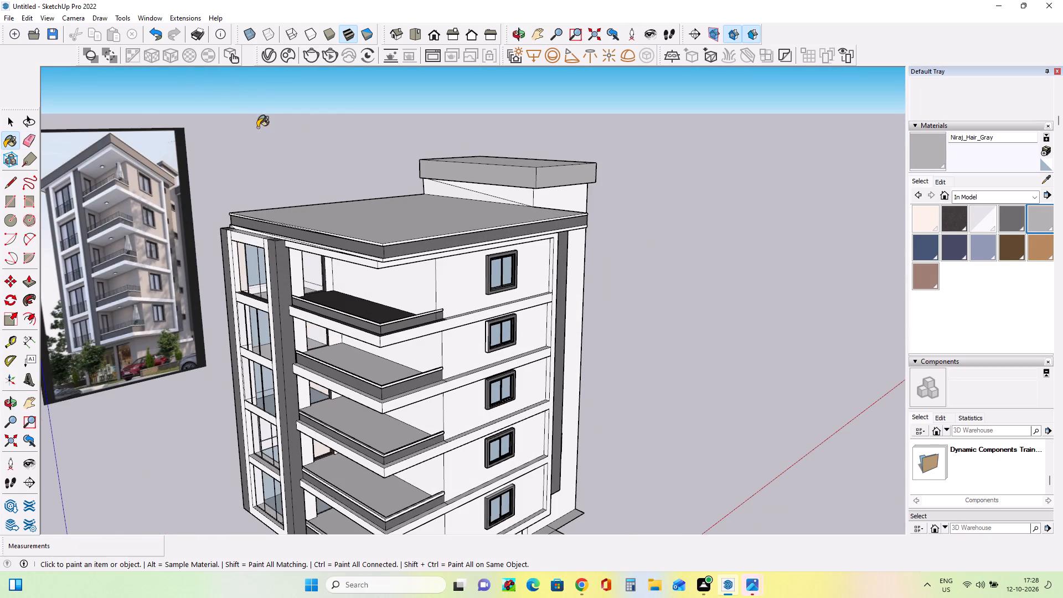
middle_drag(551, 194, 543, 247)
click(520, 143)
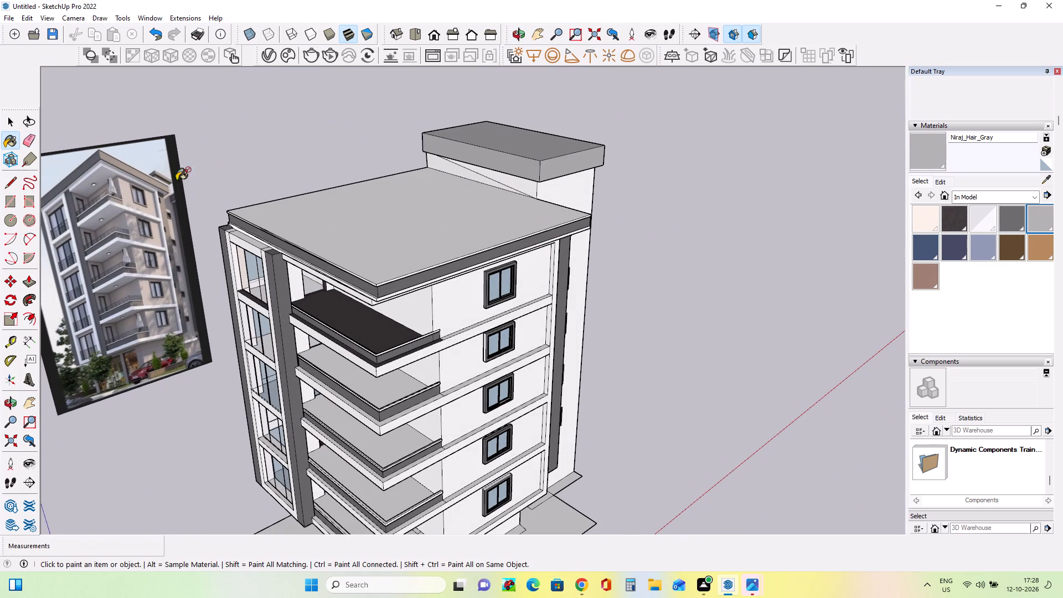
Erase the stray diagonal line across the rooftop block's wall, just beneath its cap.
click(31, 146)
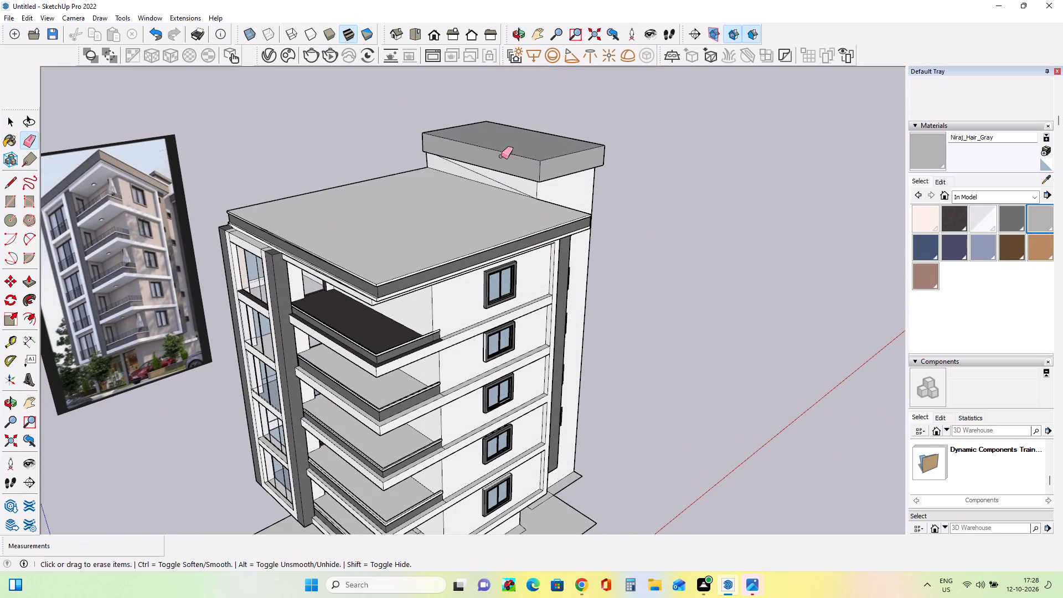
click(493, 178)
Draw a rectangle about 23' 1/2" by 2' 7 3/16" closing the rooftop block's open wall between the roof slab and the cap.
middle_drag(549, 210, 533, 191)
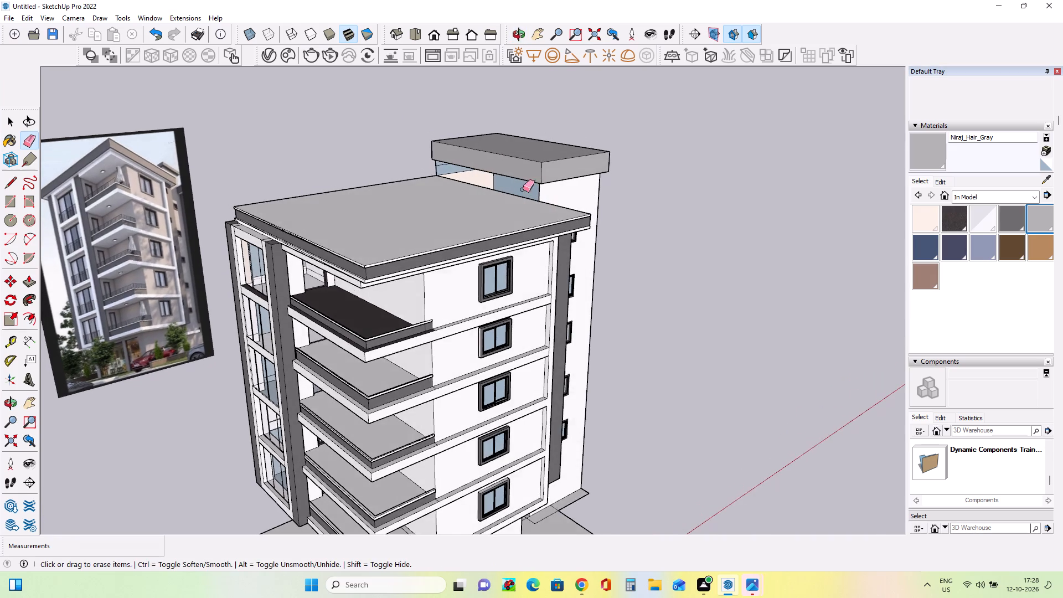
scroll(497, 189, up, 3)
middle_drag(480, 215, 629, 132)
middle_drag(421, 208, 426, 237)
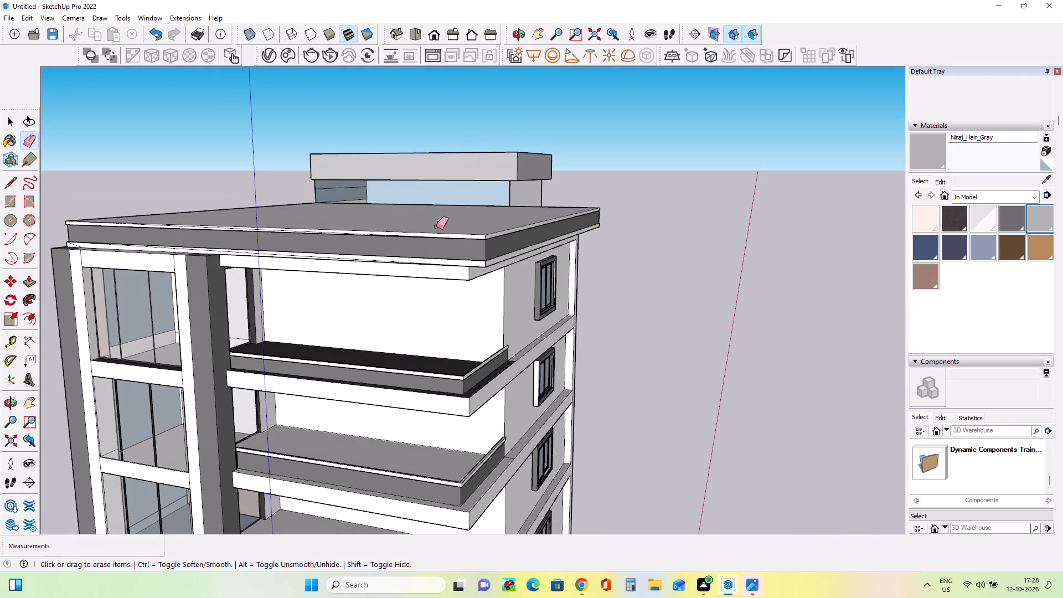
click(11, 205)
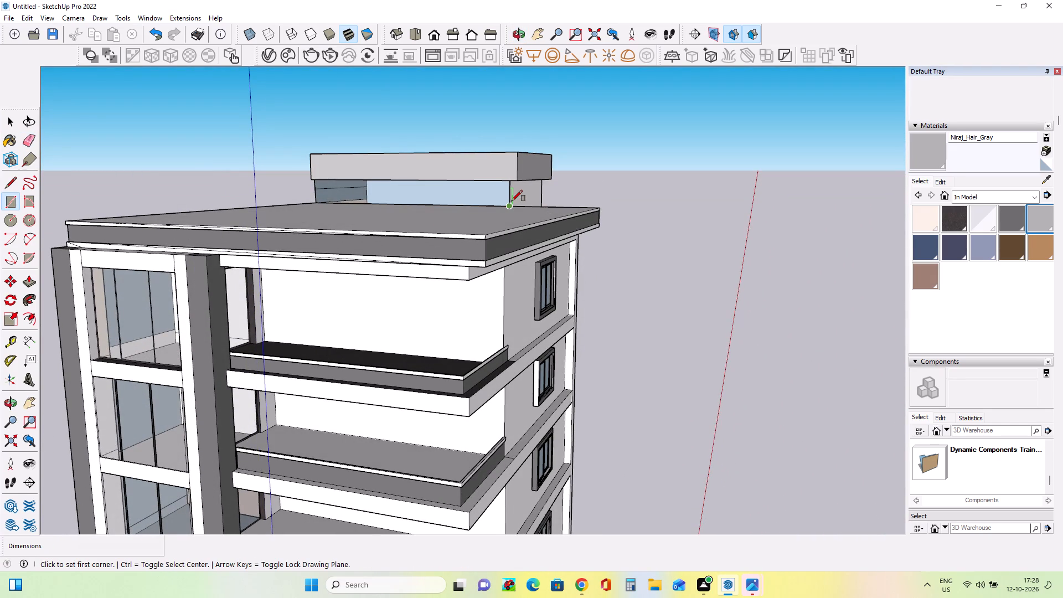
click(512, 201)
middle_drag(318, 186, 335, 137)
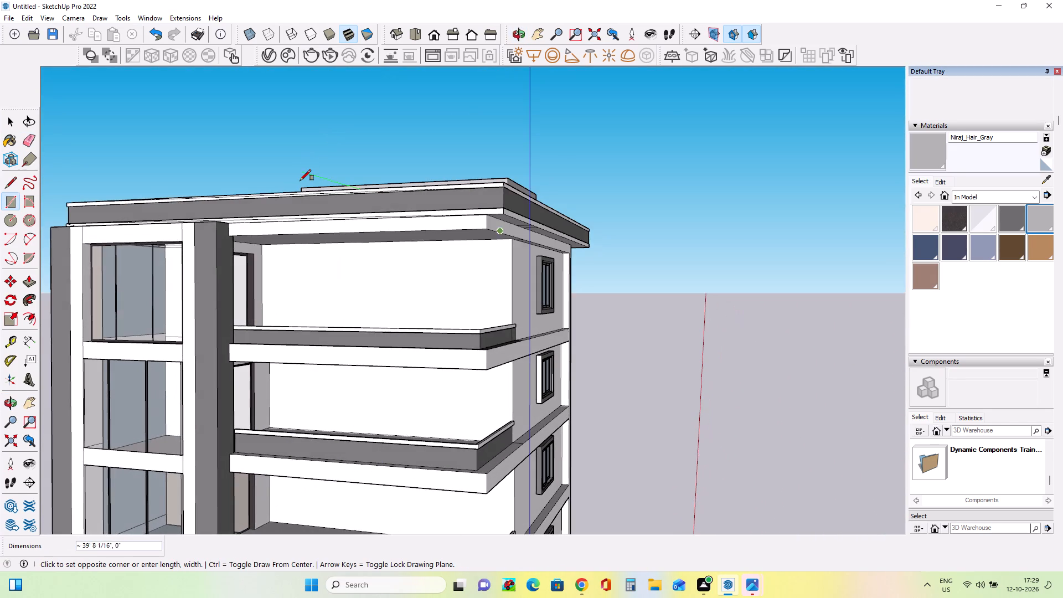
scroll(302, 181, up, 12)
middle_drag(311, 224, 304, 282)
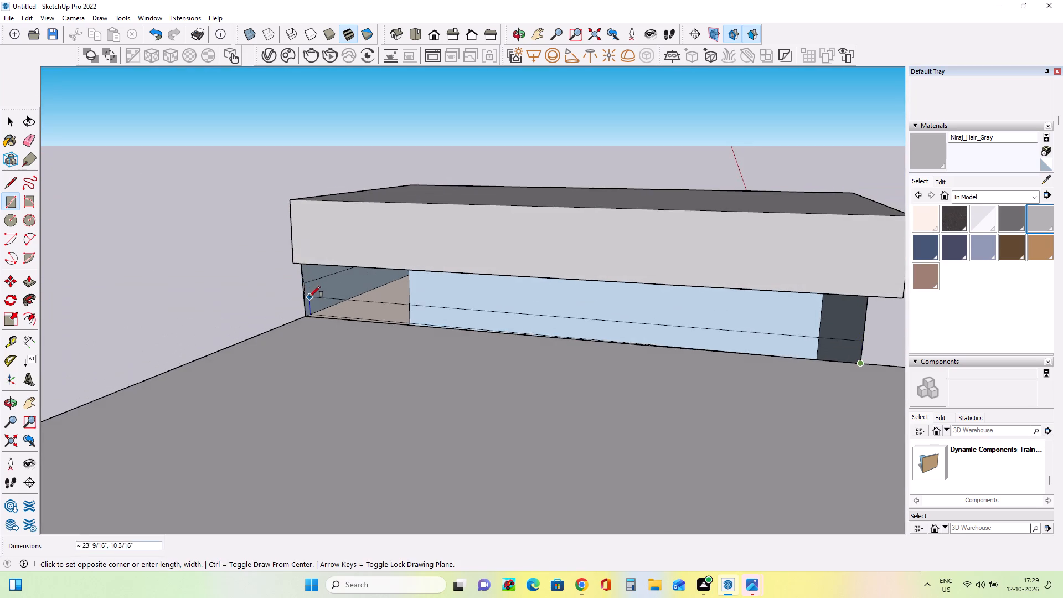
middle_drag(309, 297, 318, 243)
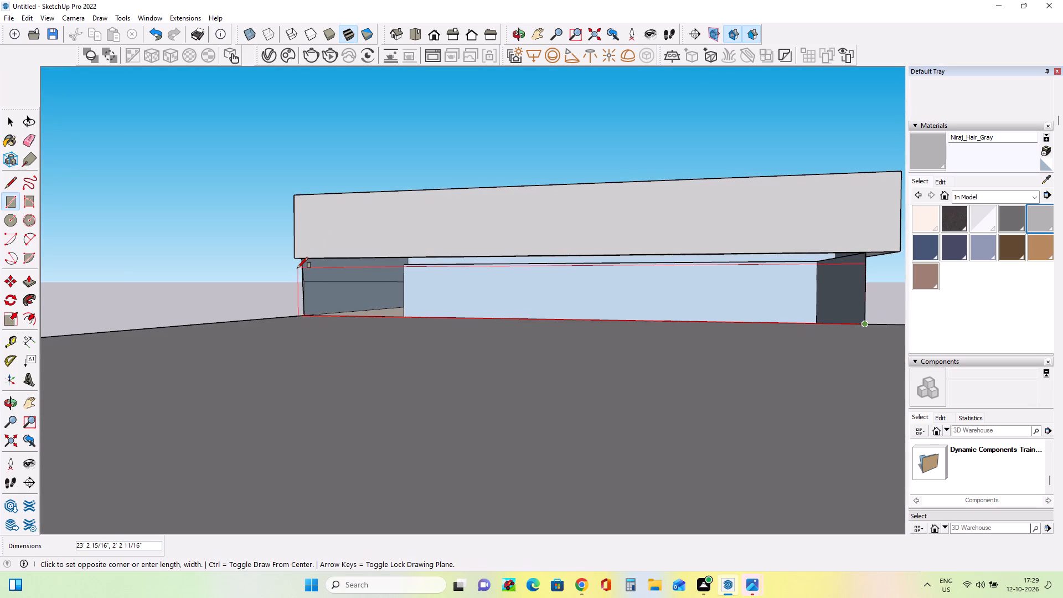
scroll(297, 269, up, 10)
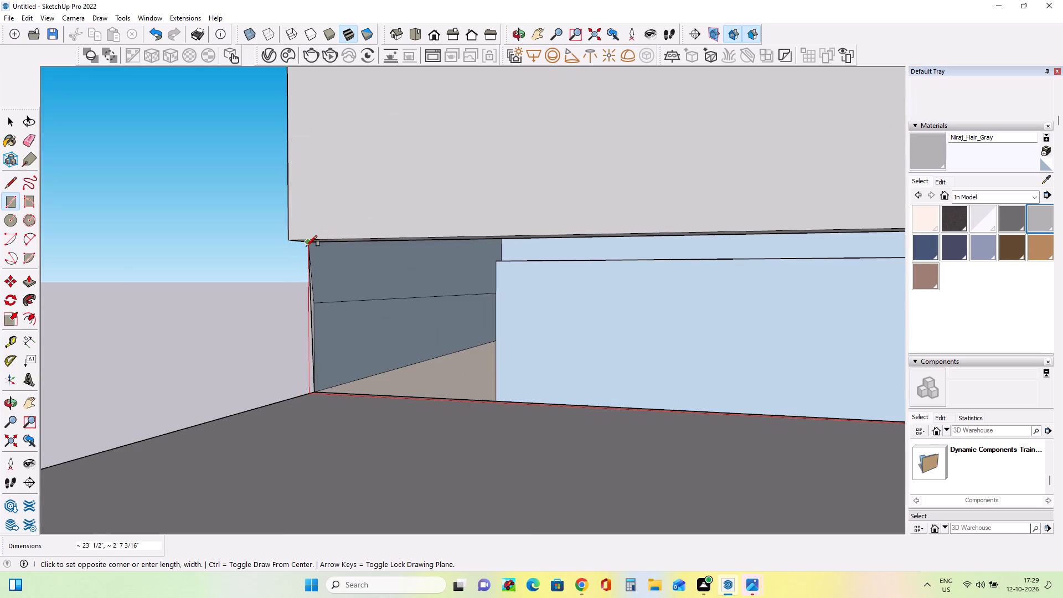
scroll(311, 250, up, 6)
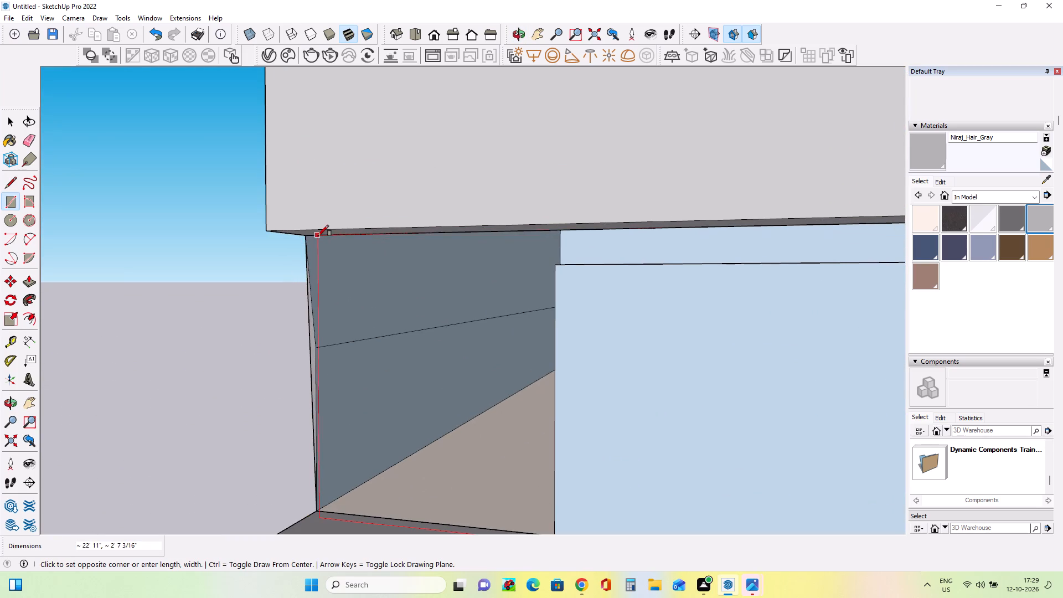
scroll(305, 235, up, 2)
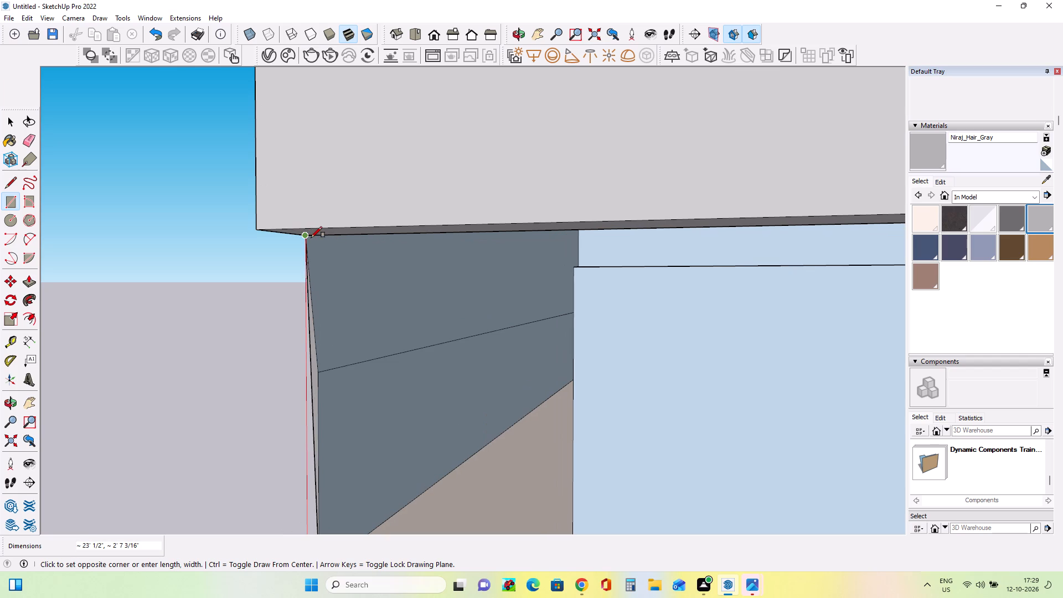
click(311, 238)
Compare the building's balconies, windows and roof with the reference photo to find what is still missing.
scroll(326, 246, down, 20)
scroll(326, 246, down, 3)
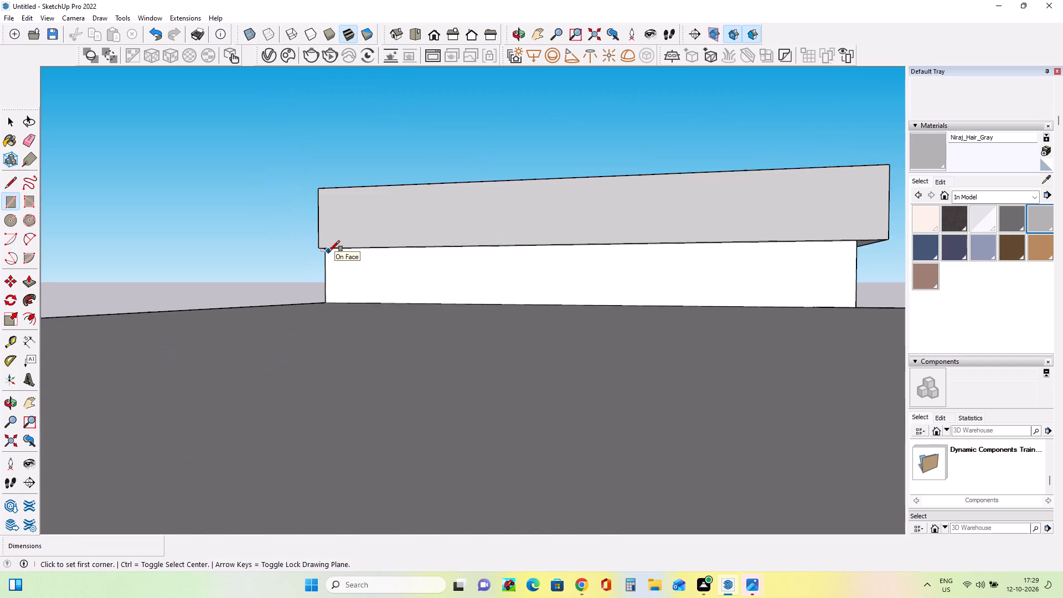
scroll(329, 251, down, 9)
middle_drag(566, 327, 367, 339)
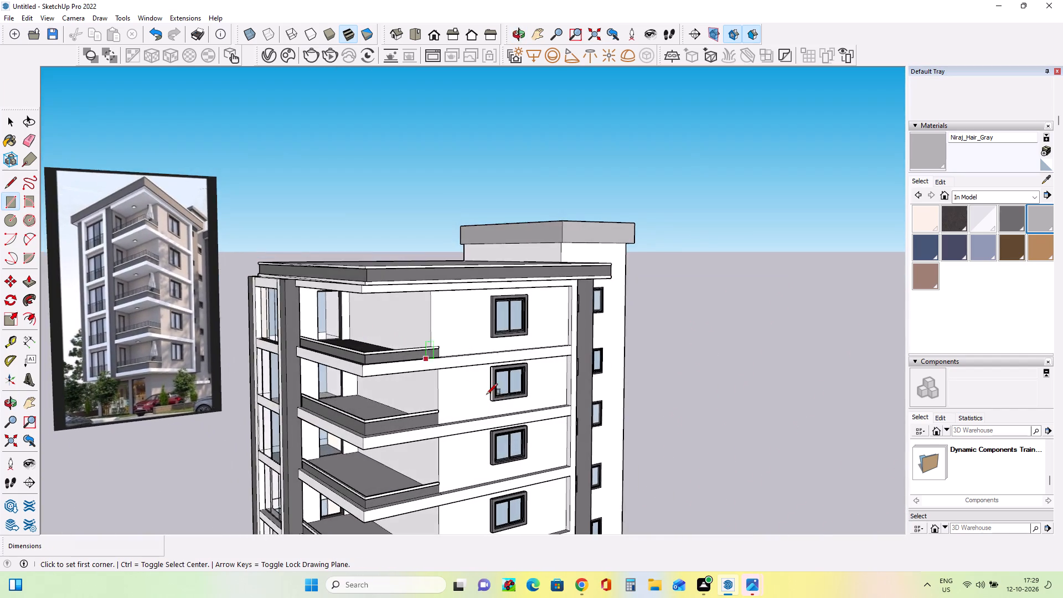
scroll(488, 401, up, 4)
scroll(490, 404, down, 17)
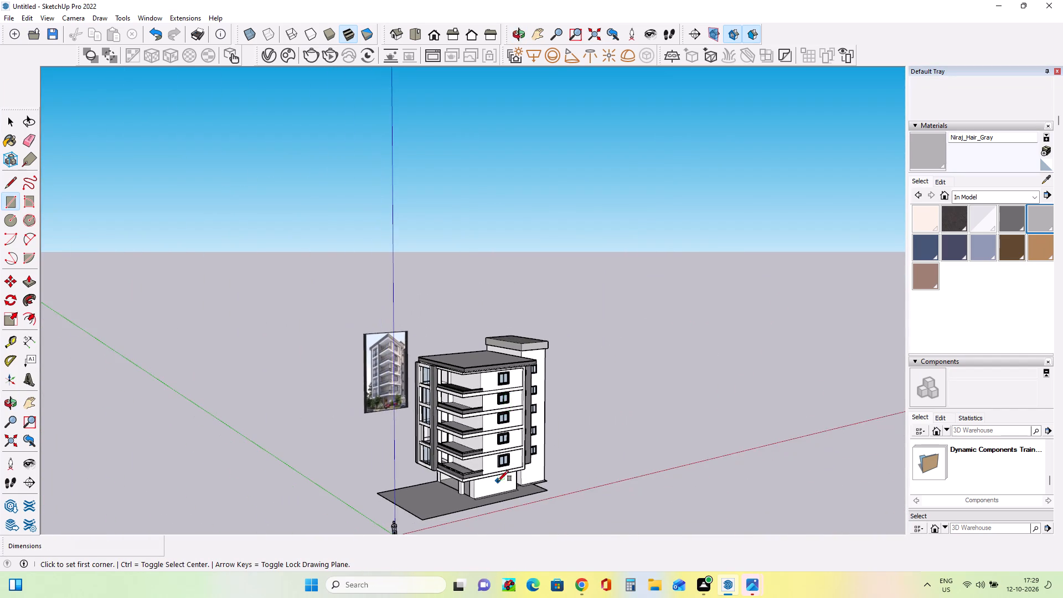
scroll(498, 481, up, 8)
middle_drag(553, 471, 463, 477)
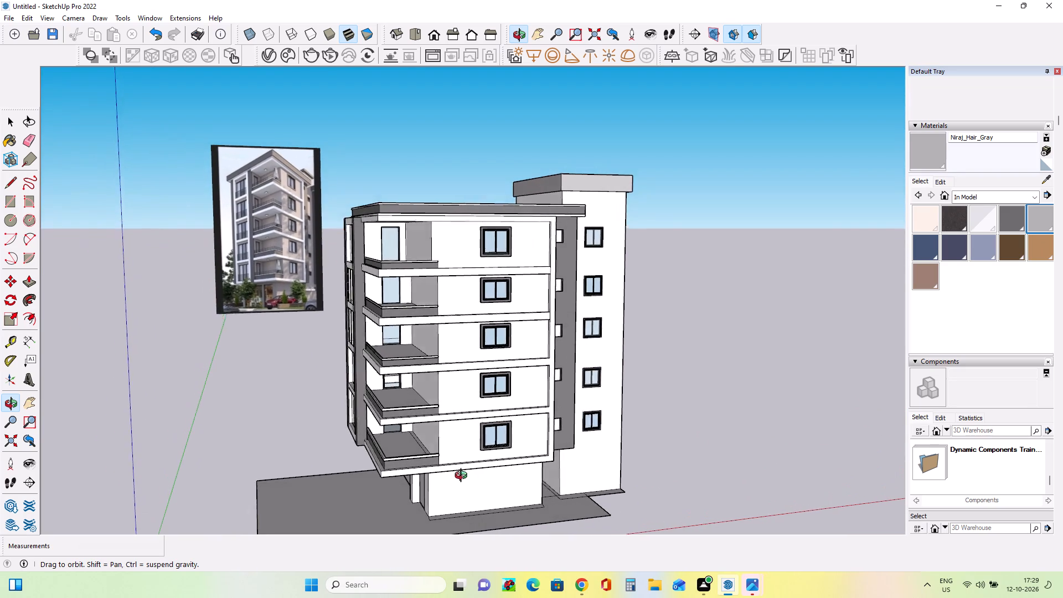
middle_drag(463, 477, 529, 493)
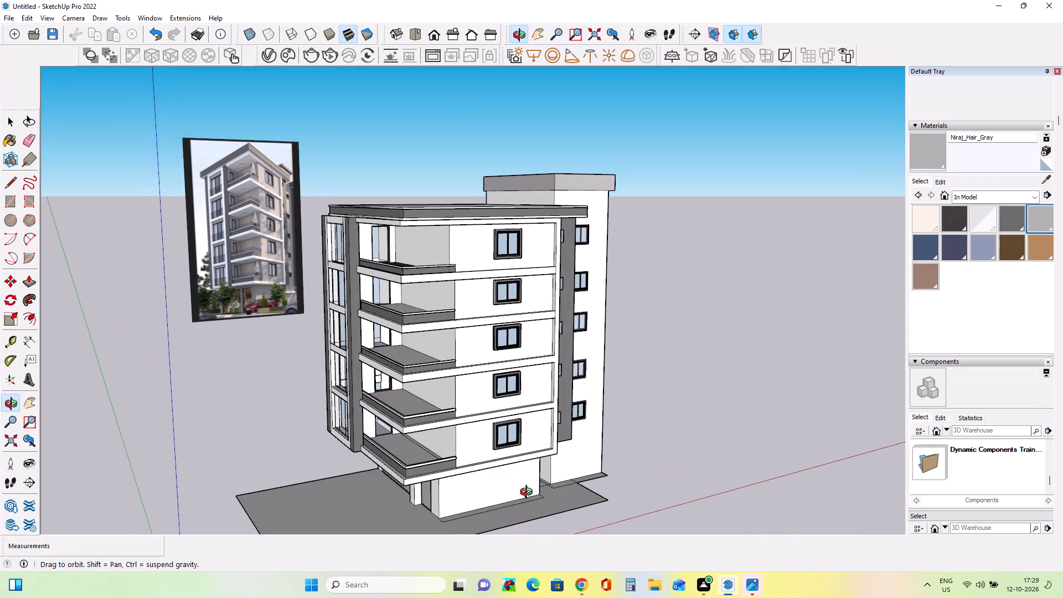
middle_drag(529, 493, 535, 513)
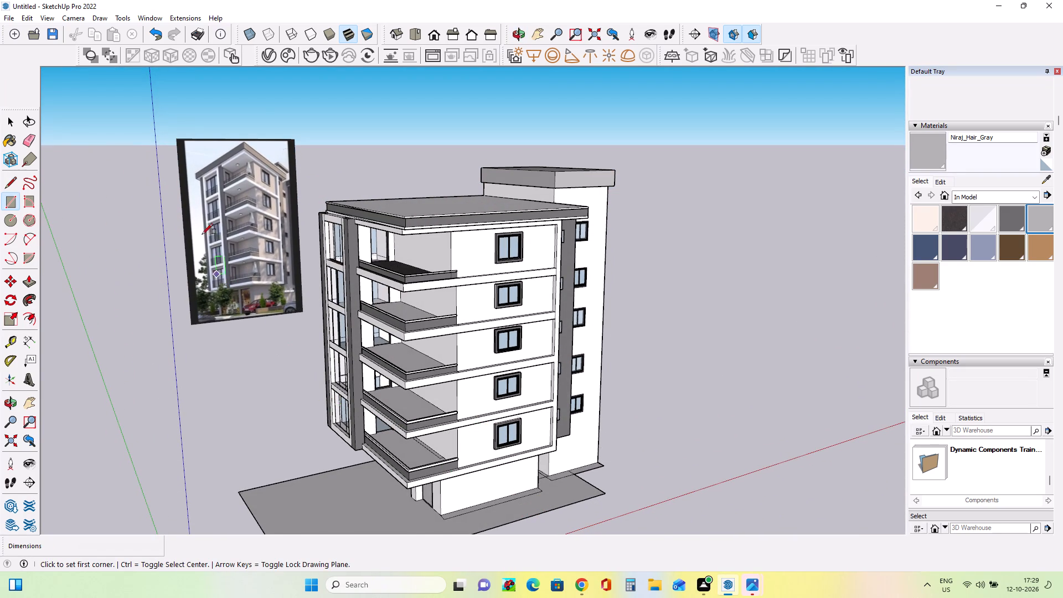
scroll(199, 219, up, 11)
scroll(216, 261, down, 3)
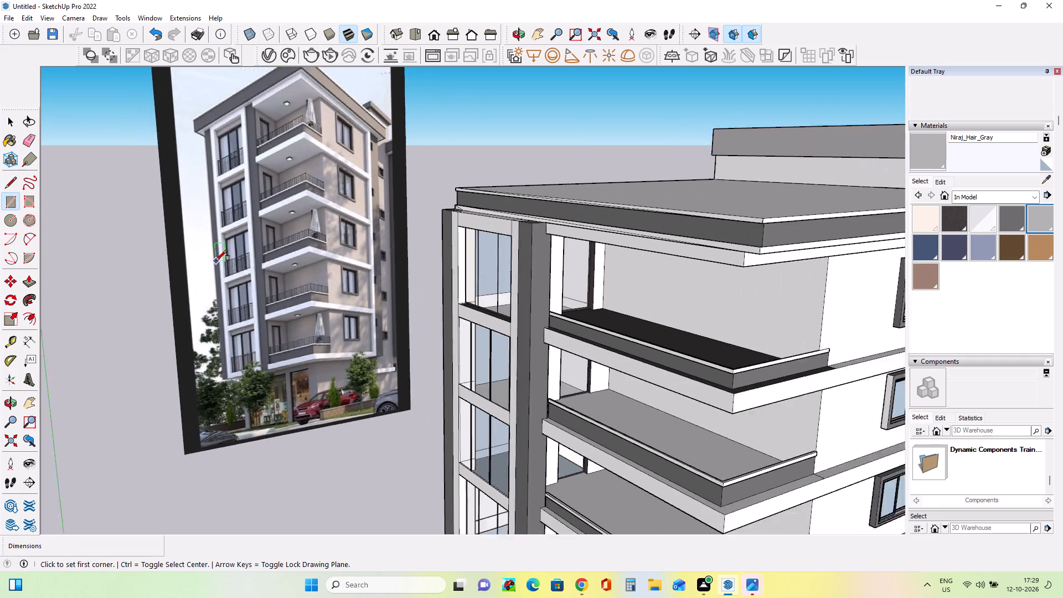
scroll(216, 261, down, 7)
scroll(326, 295, down, 4)
middle_drag(458, 397, 478, 408)
scroll(478, 408, down, 1)
scroll(302, 380, up, 1)
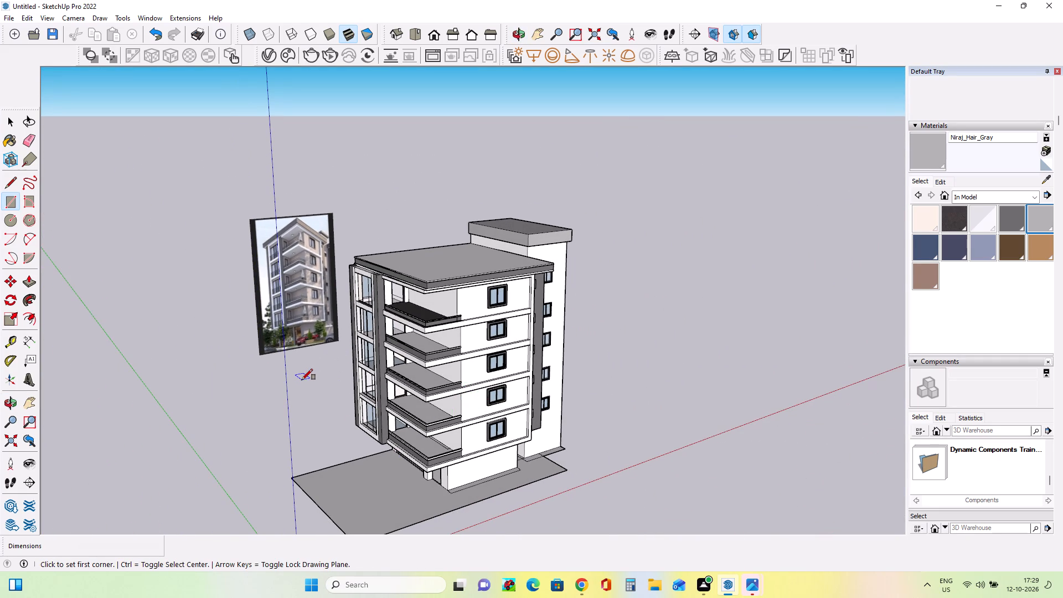
middle_drag(488, 441, 537, 376)
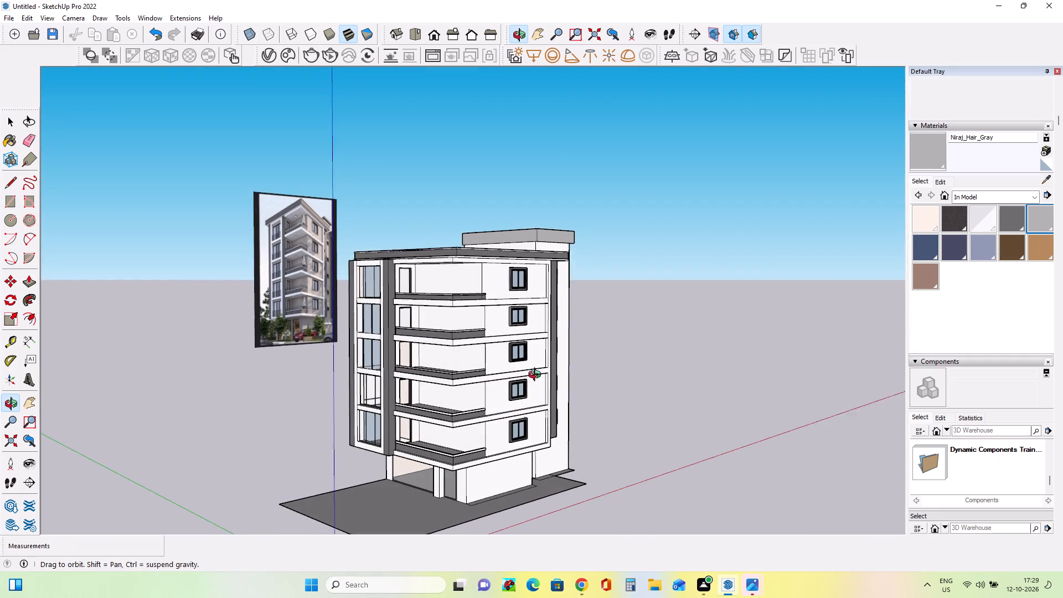
middle_drag(537, 376, 499, 350)
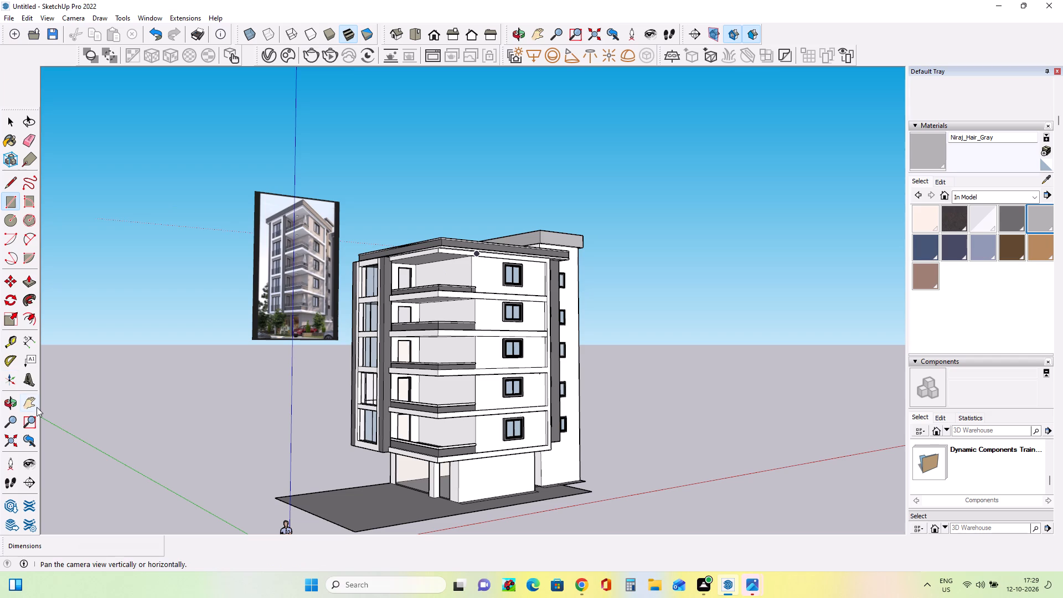
click(38, 408)
drag(455, 372, 419, 323)
middle_drag(491, 382, 447, 390)
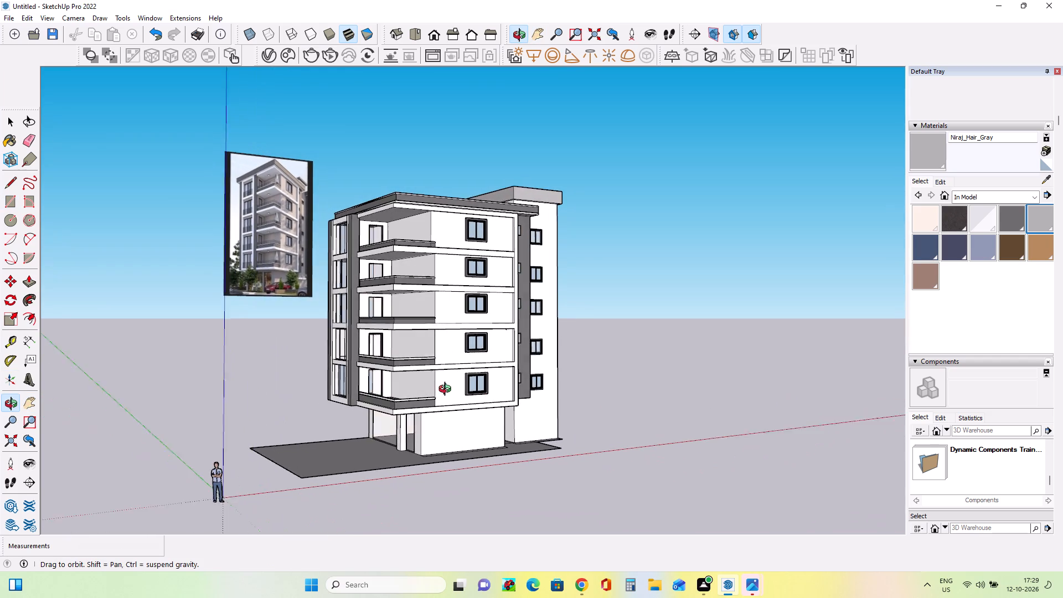
middle_drag(447, 390, 452, 395)
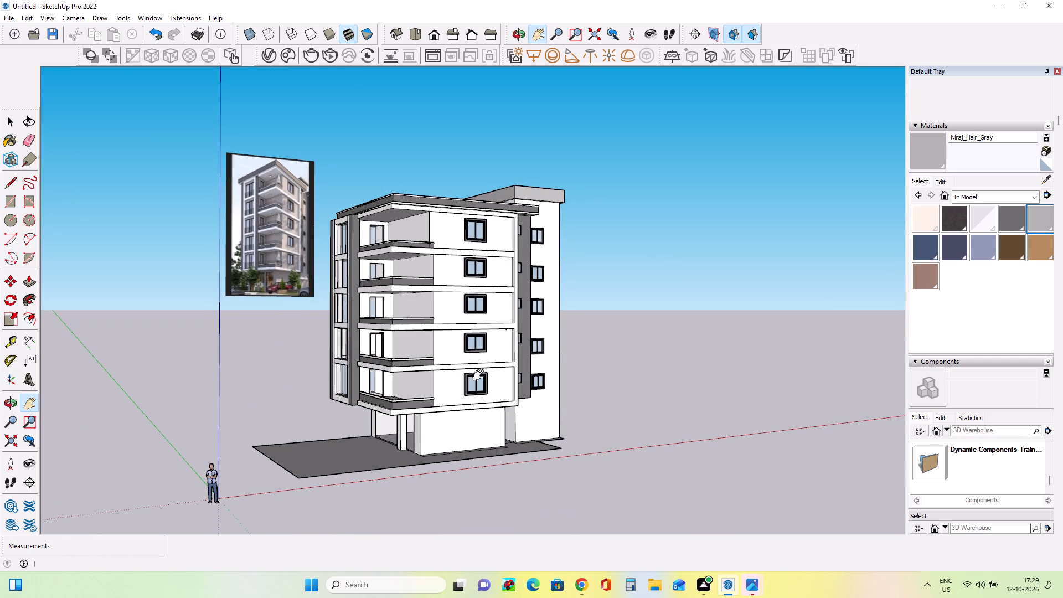
Switch to Chrome and go back to the 3D Warehouse search results for window.
click(586, 587)
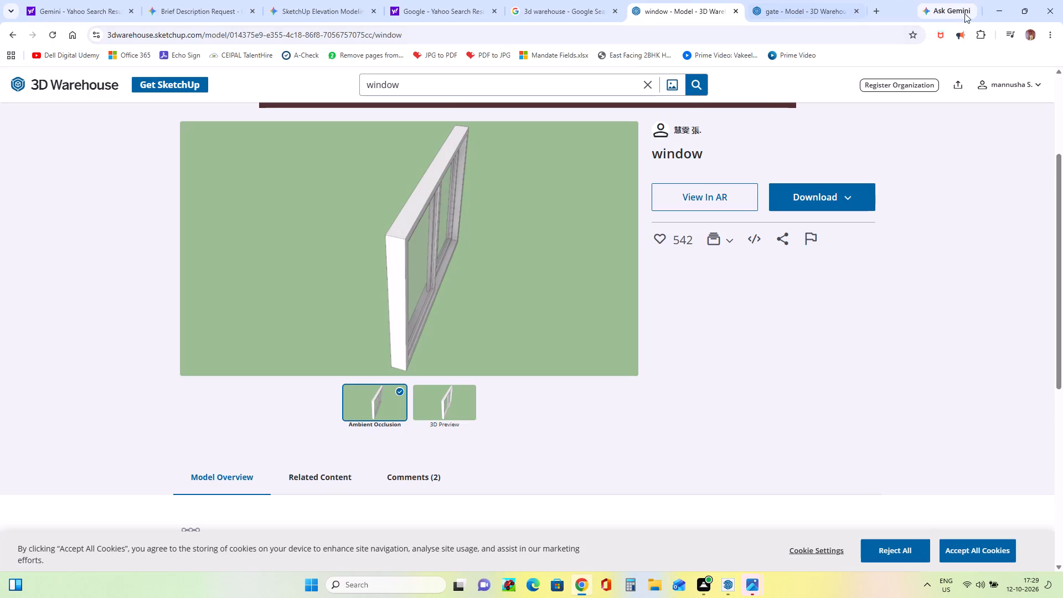
click(10, 32)
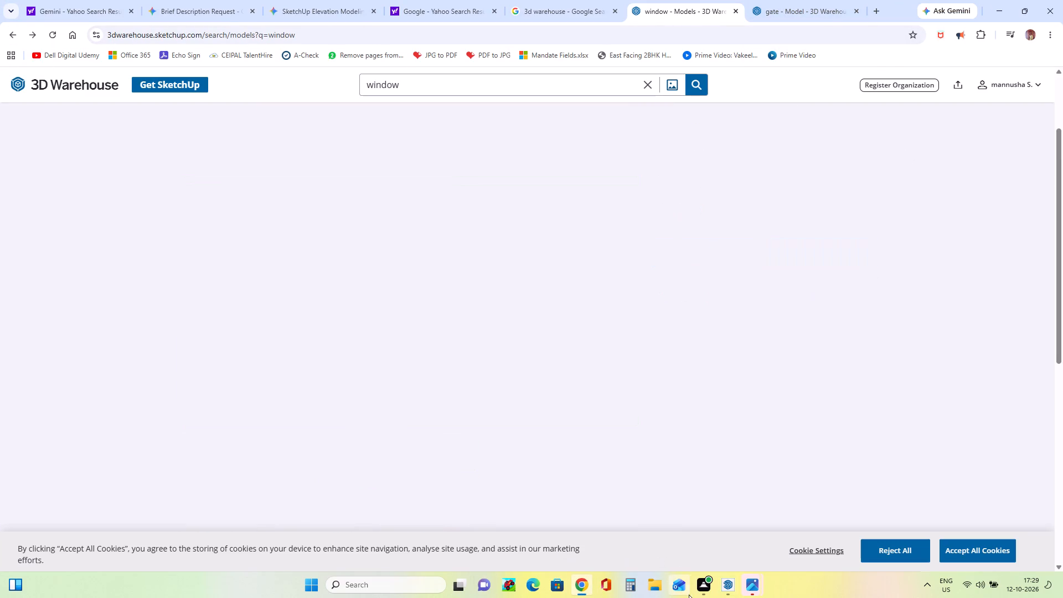
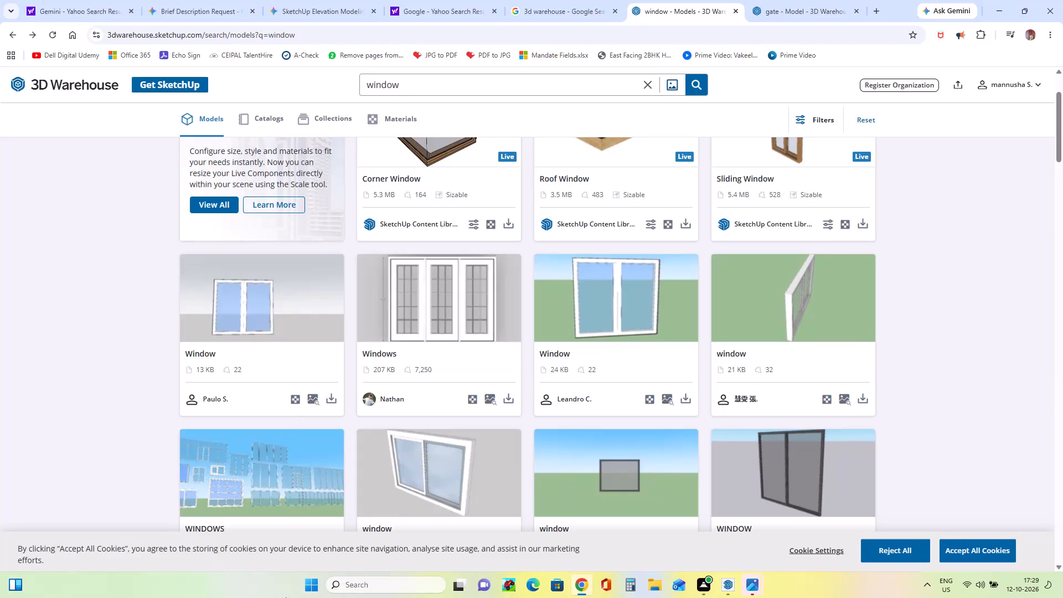
Search the 3D Warehouse models for curtain instead of window.
key(BackSpace)
key(BackSpace)
key(BackSpace)
key(BackSpace)
key(BackSpace)
key(BackSpace)
key(BackSpace)
key(BackSpace)
key(BackSpace)
key(BackSpace)
key(BackSpace)
key(BackSpace)
key(BackSpace)
key(BackSpace)
key(BackSpace)
key(BackSpace)
key(BackSpace)
key(BackSpace)
key(BackSpace)
key(BackSpace)
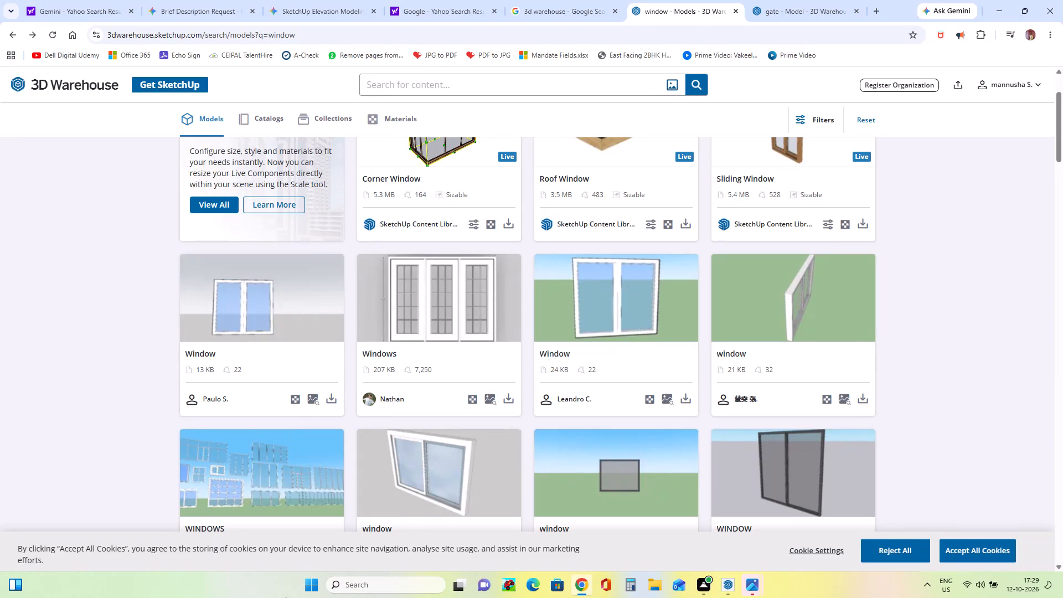
text(curtain)
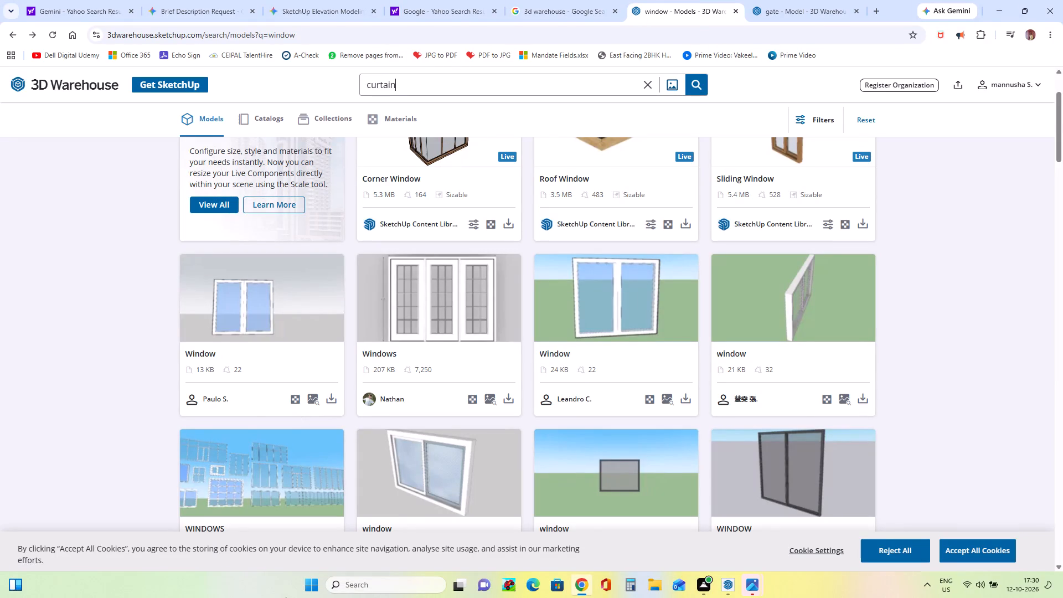
key(Return)
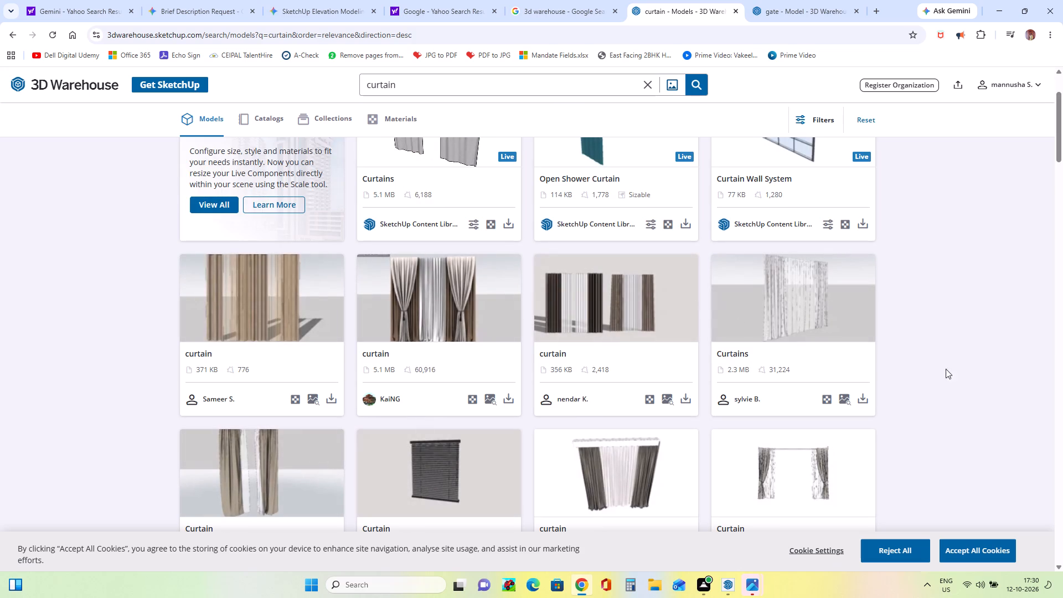
Download the 2.3 MB white sheer Curtains model as a SketchUp file.
click(860, 398)
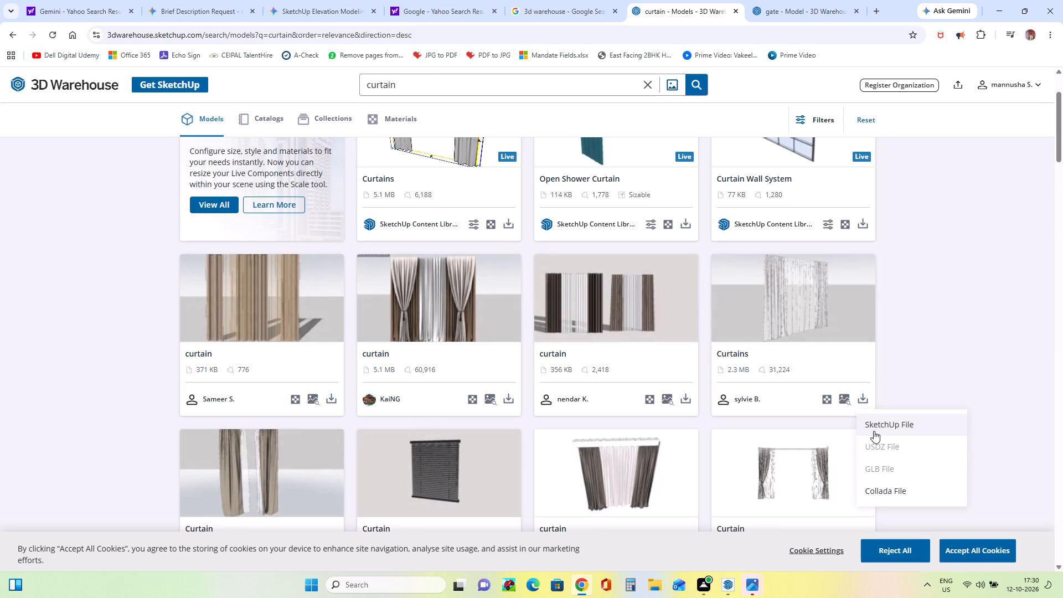
click(874, 431)
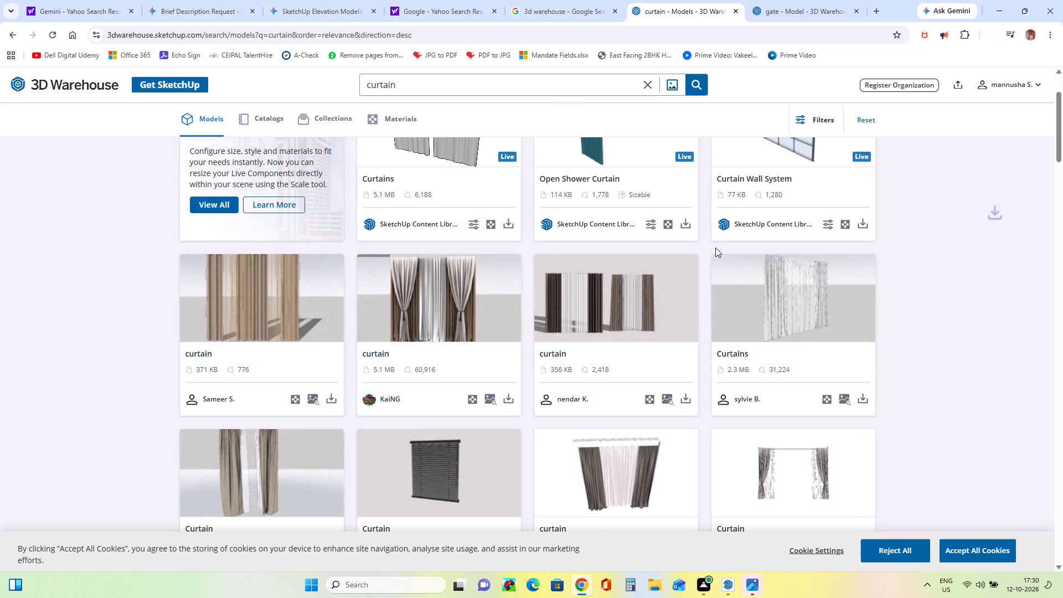
Look over the curtain results and inspect the white sheer Curtains model's preview page, returning to the results.
scroll(295, 419, down, 9)
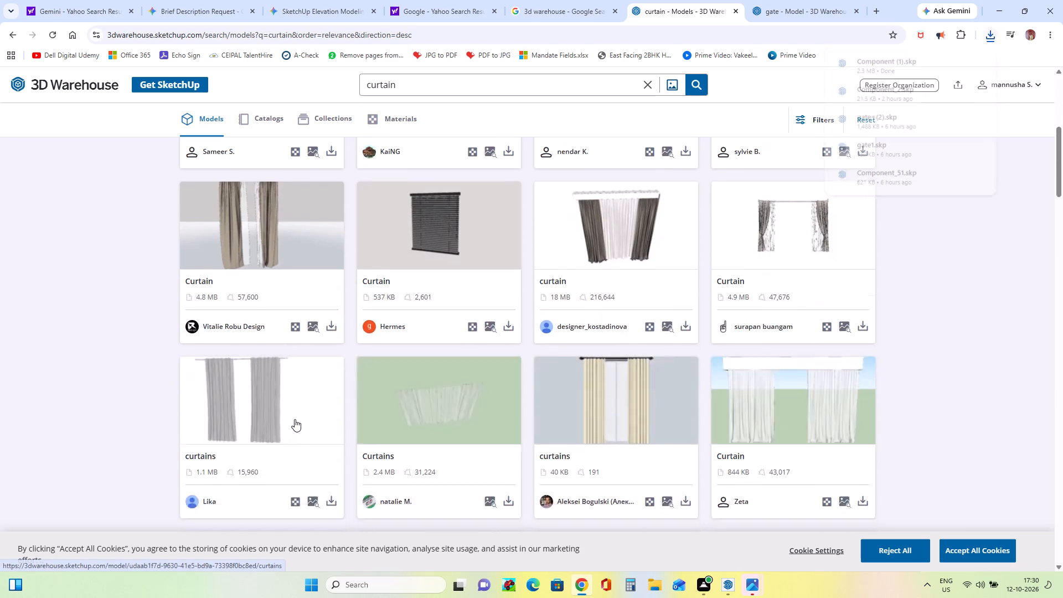
scroll(295, 419, up, 3)
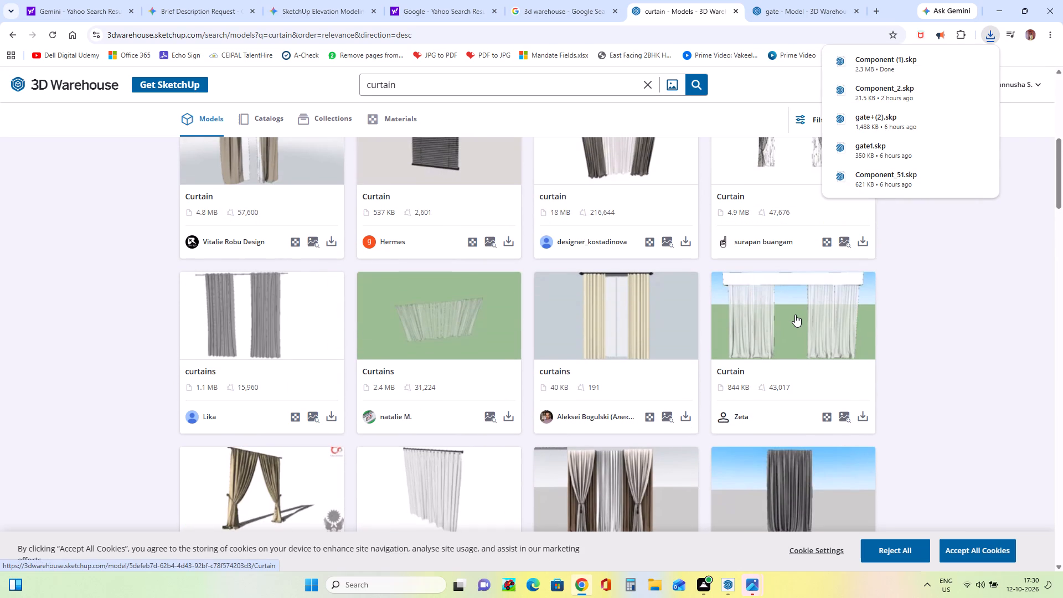
scroll(795, 315, up, 8)
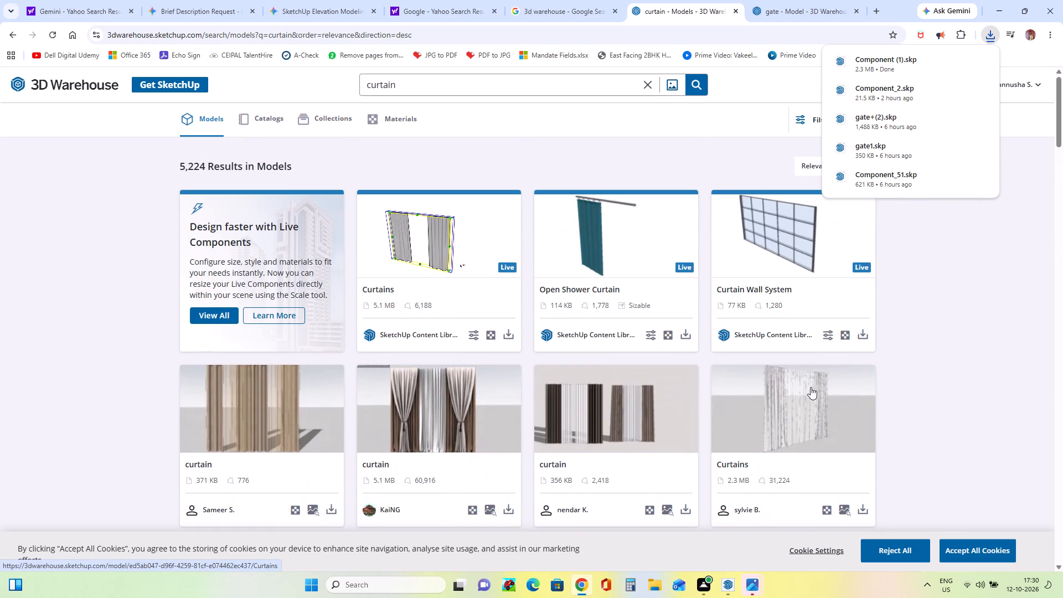
click(812, 404)
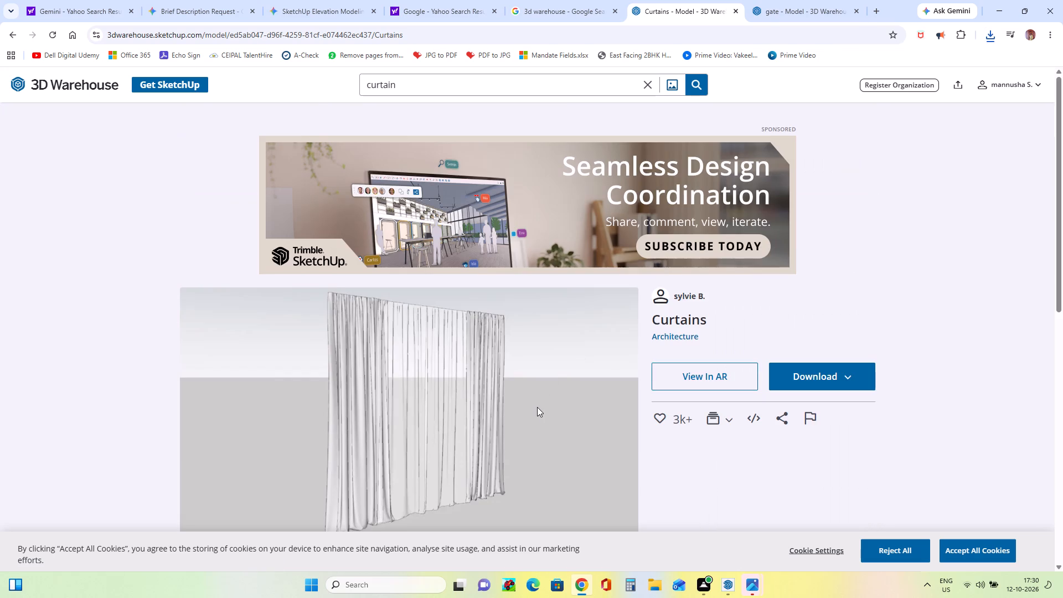
scroll(536, 409, down, 2)
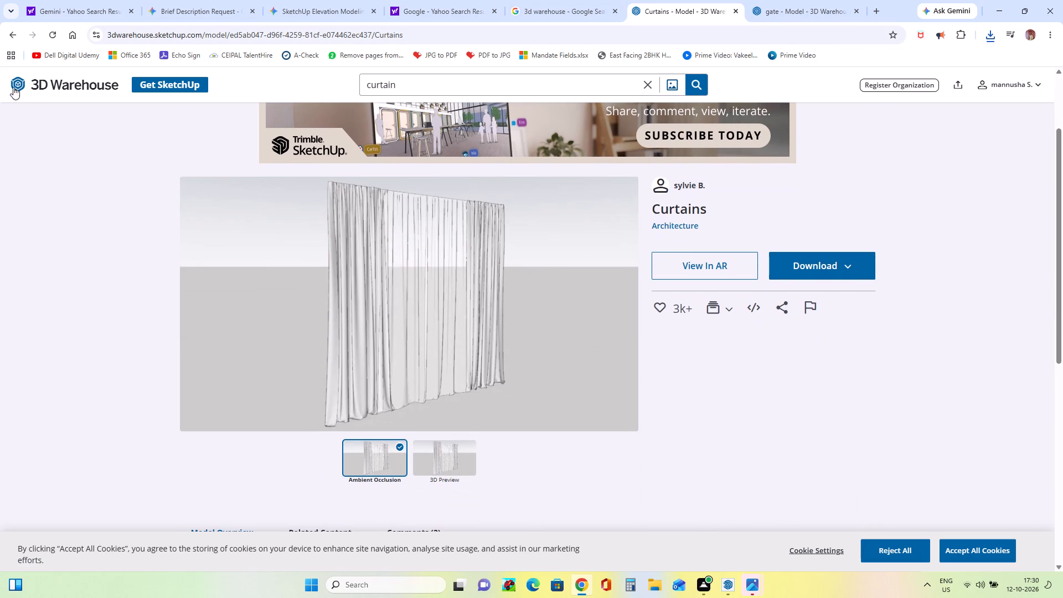
click(8, 33)
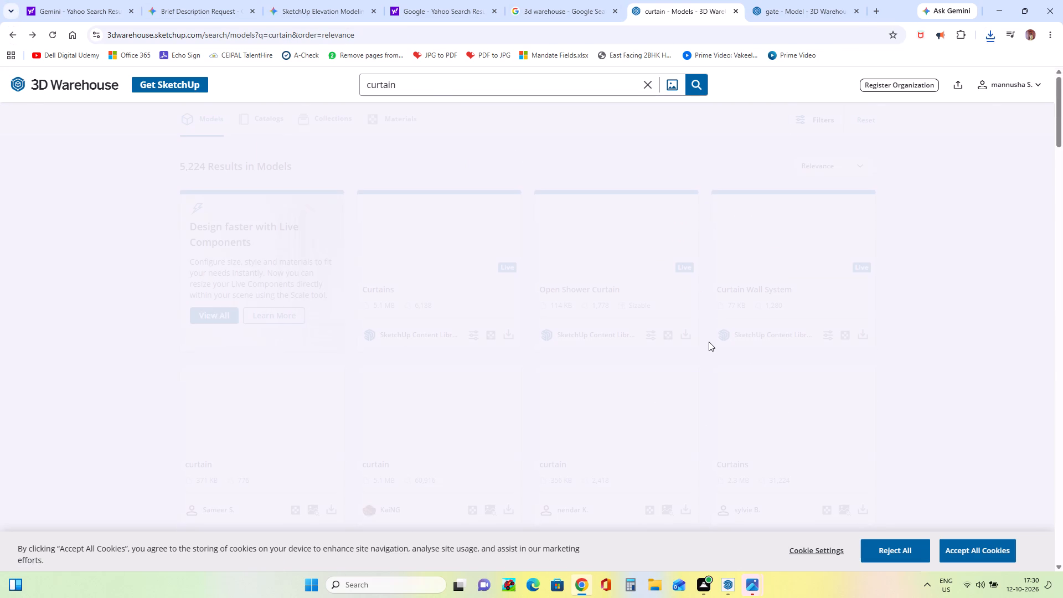
Find the 772 KB curtain model with two light panels on a rod and download it as a SketchUp file.
scroll(709, 342, down, 6)
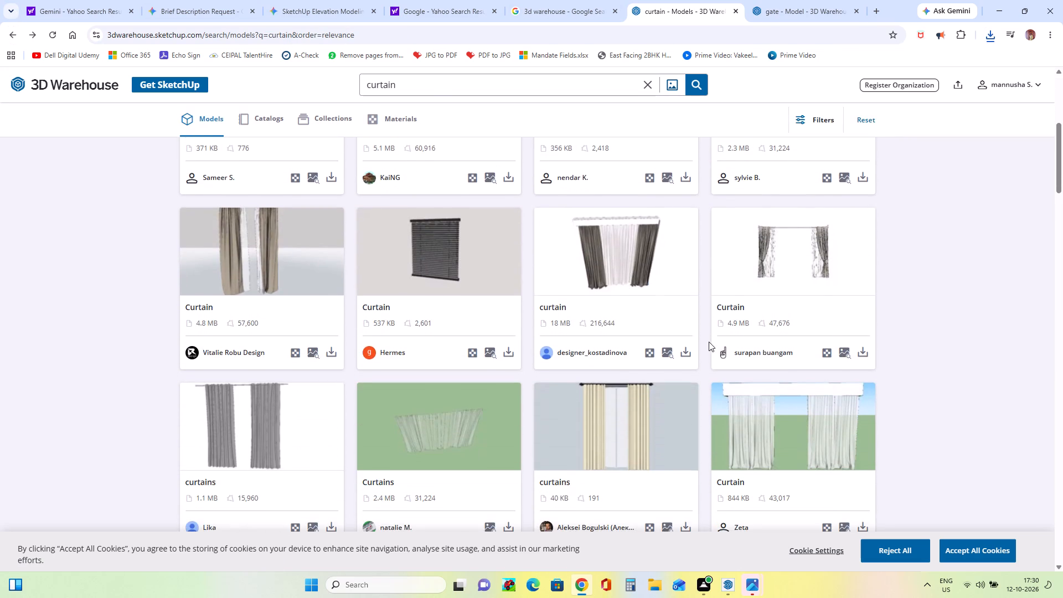
scroll(709, 342, down, 1)
scroll(775, 372, down, 4)
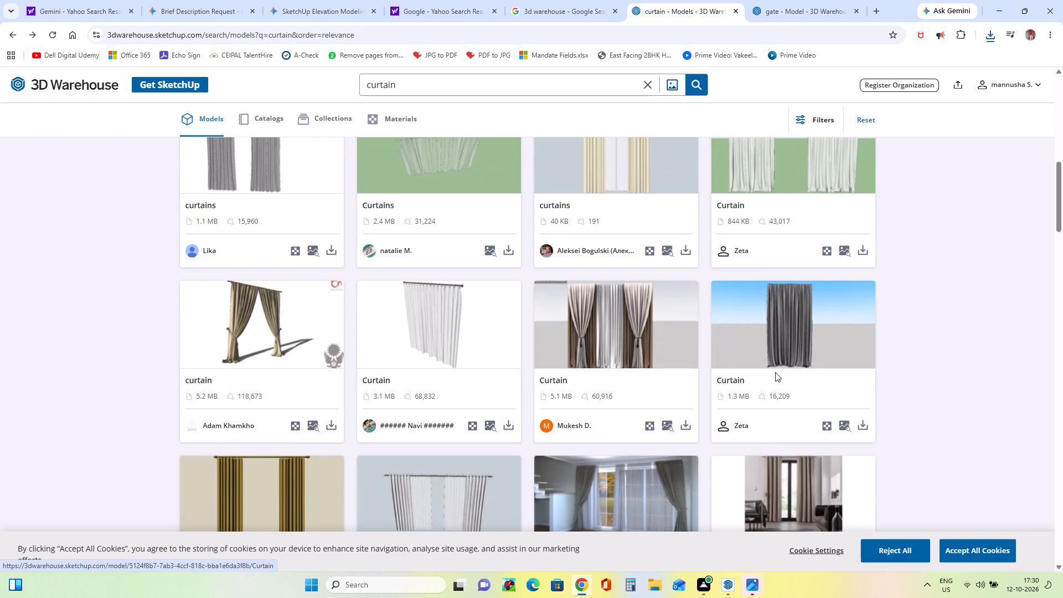
scroll(775, 372, down, 3)
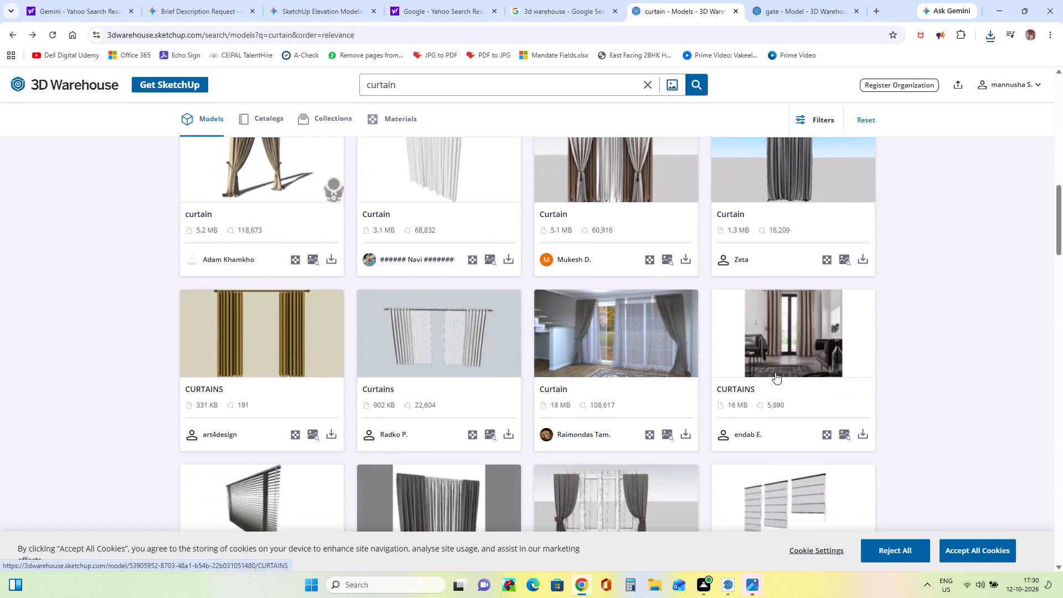
scroll(775, 372, down, 7)
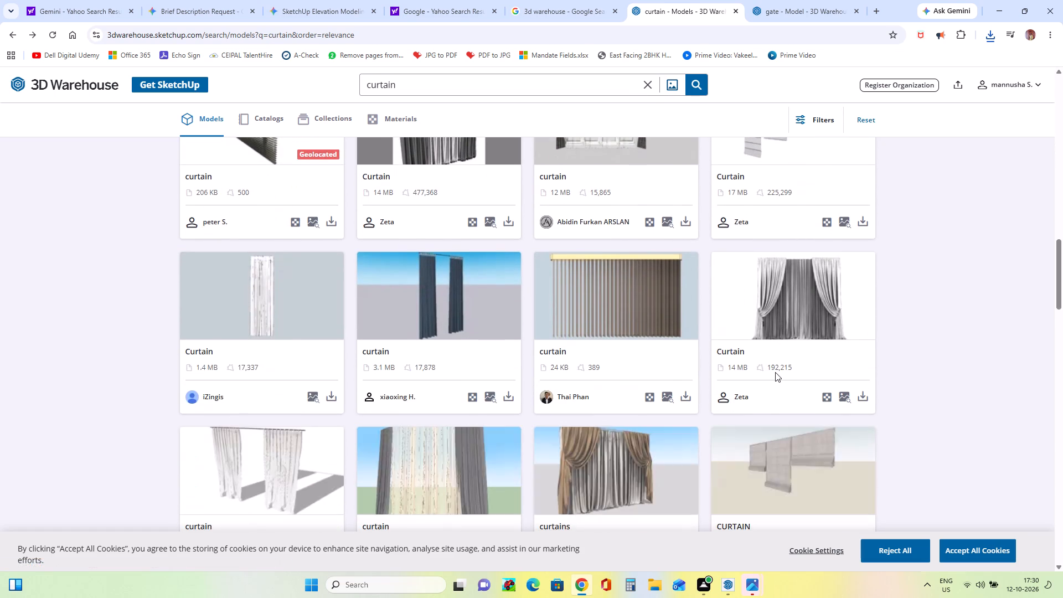
scroll(775, 372, down, 7)
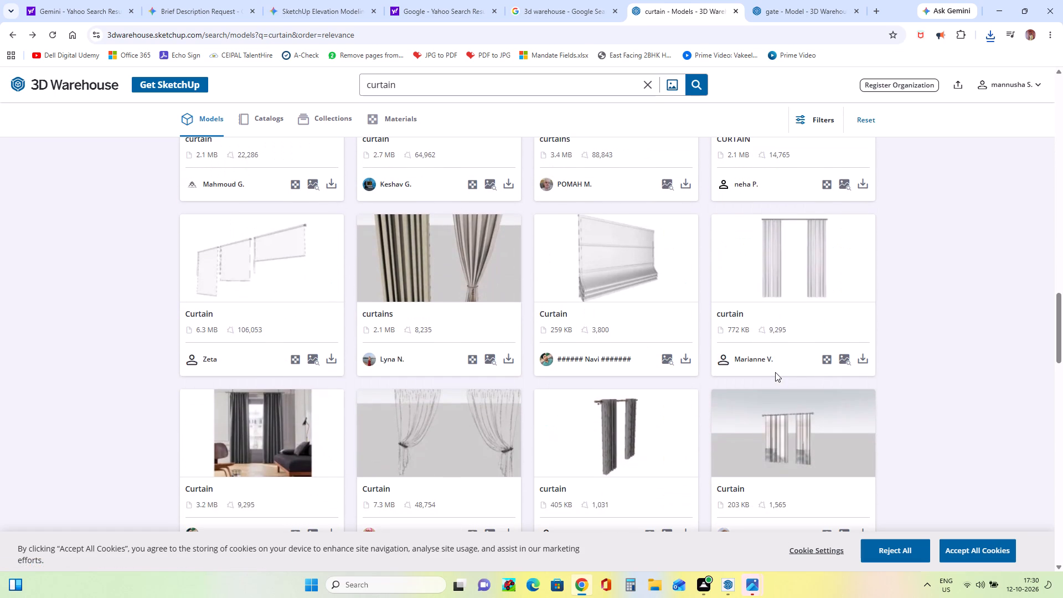
click(862, 357)
click(865, 392)
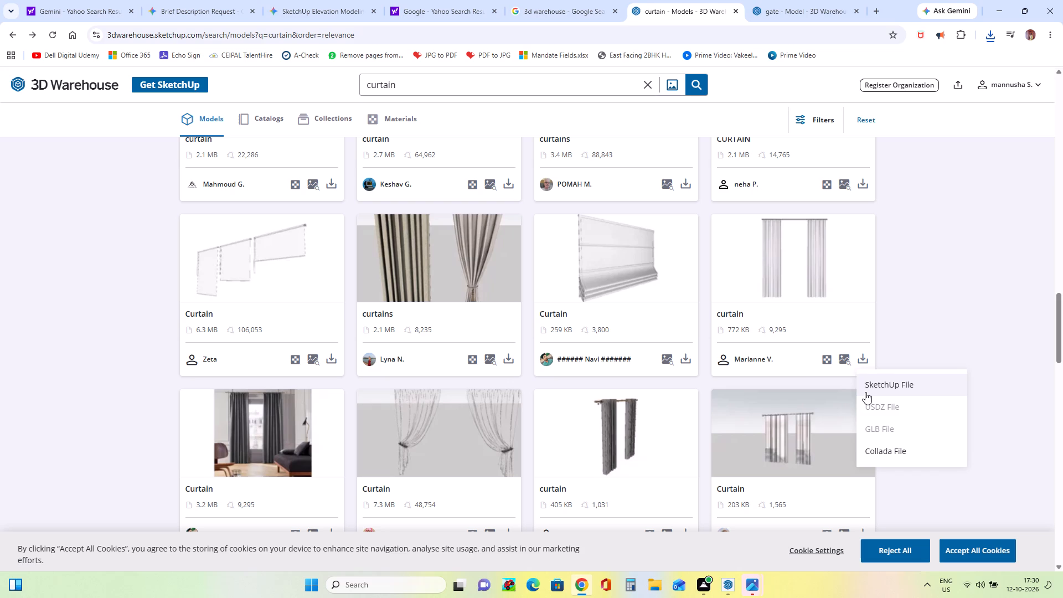
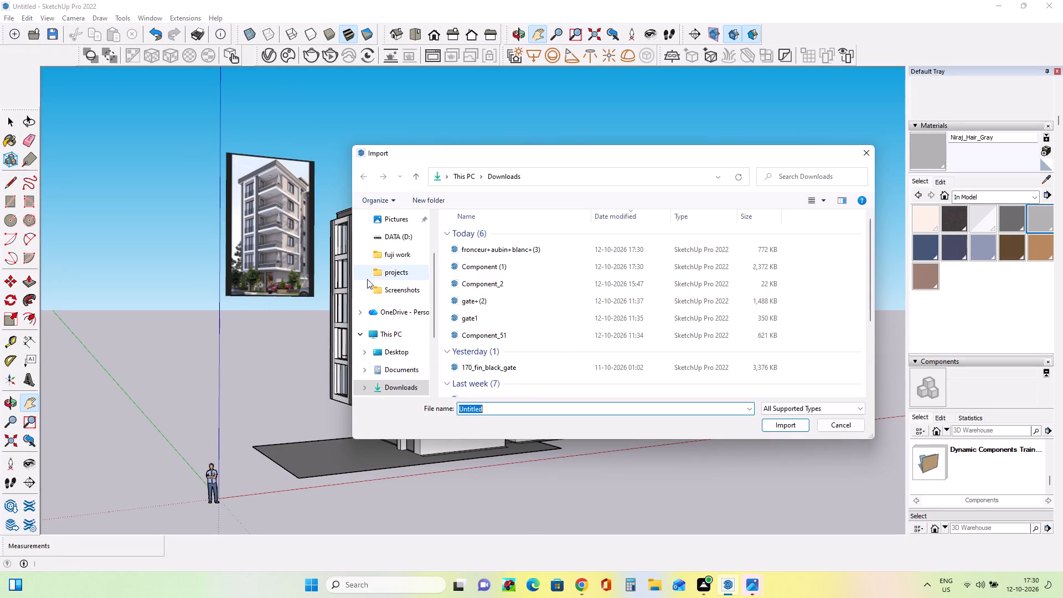
Import the 772 KB fronceur+aubin+blanc+(3) curtain model from Downloads and place it beside the building.
click(480, 253)
click(802, 425)
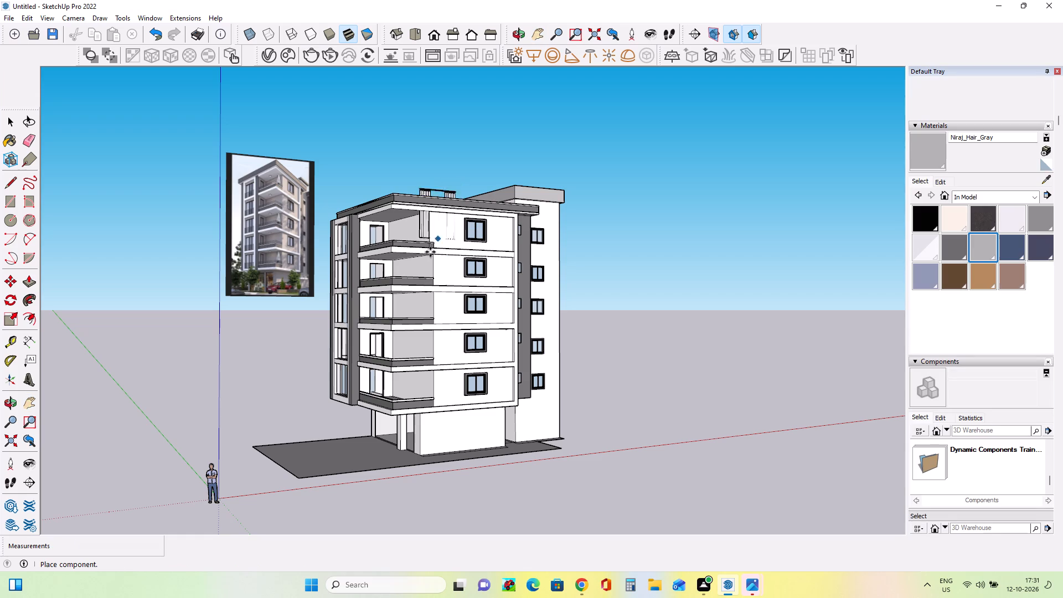
middle_drag(393, 313, 640, 311)
click(598, 337)
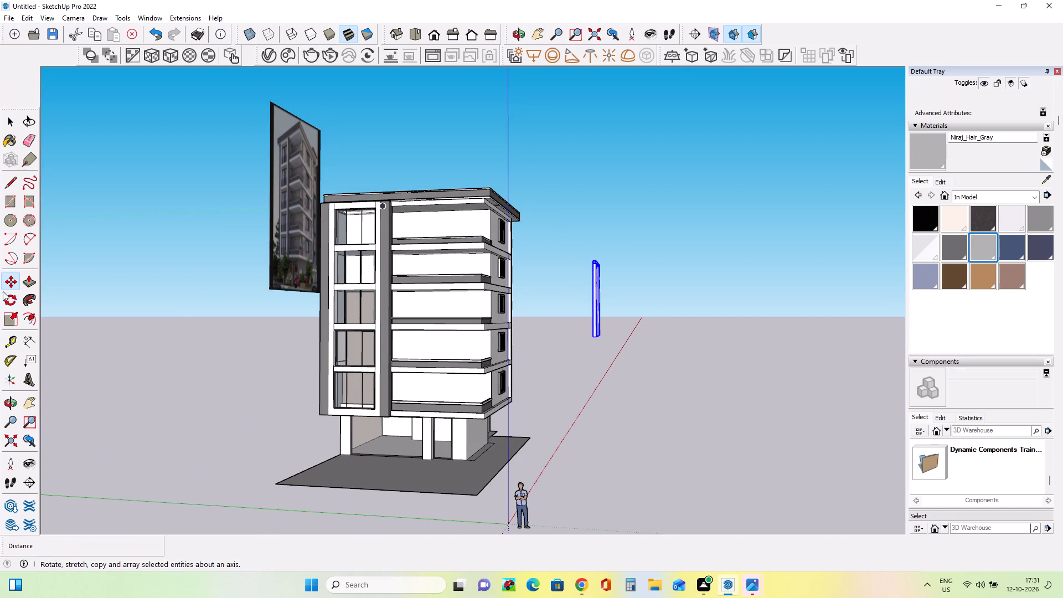
Rotate the imported curtain 90 degrees about the vertical axis so it parallels the facade with the three-pane windows.
click(15, 302)
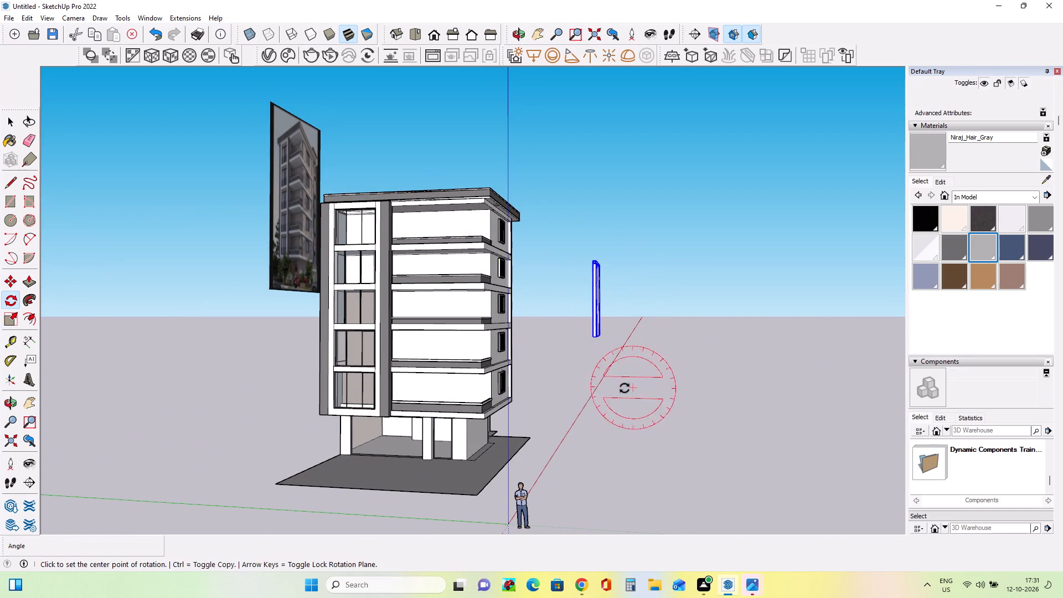
middle_drag(613, 330, 431, 406)
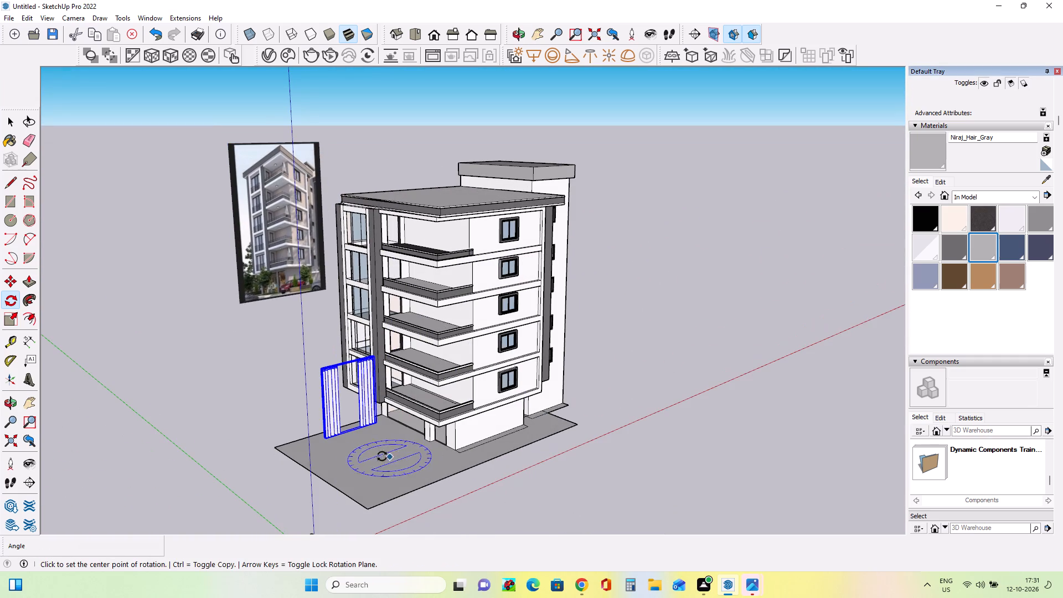
click(380, 447)
click(407, 467)
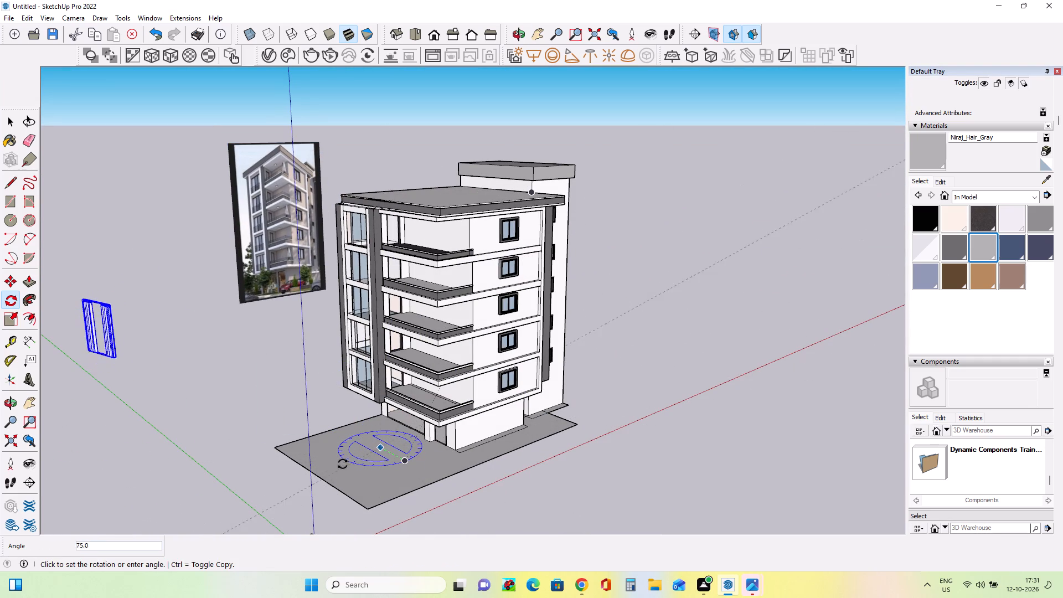
middle_drag(342, 463, 261, 487)
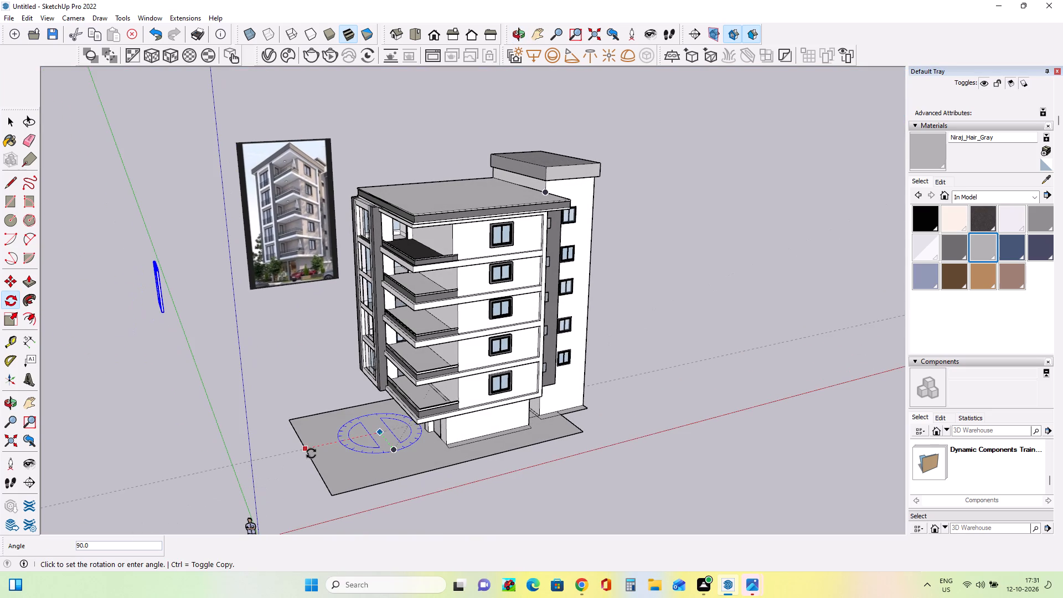
click(311, 453)
Move the curtain about 8' 10" closer to the building's facade with the three-pane windows.
middle_drag(161, 367, 406, 321)
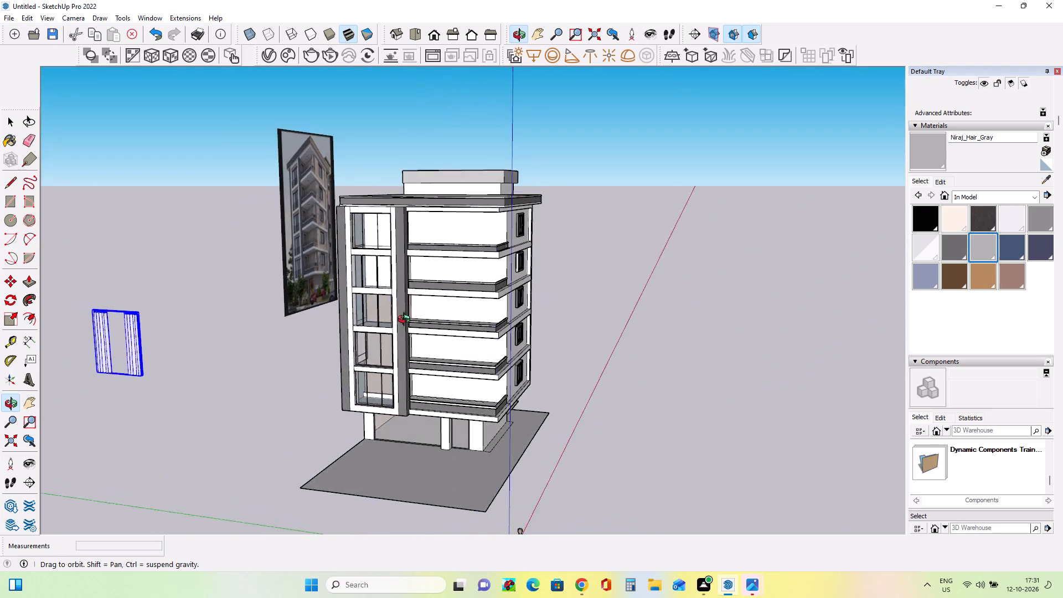
middle_drag(406, 321, 516, 336)
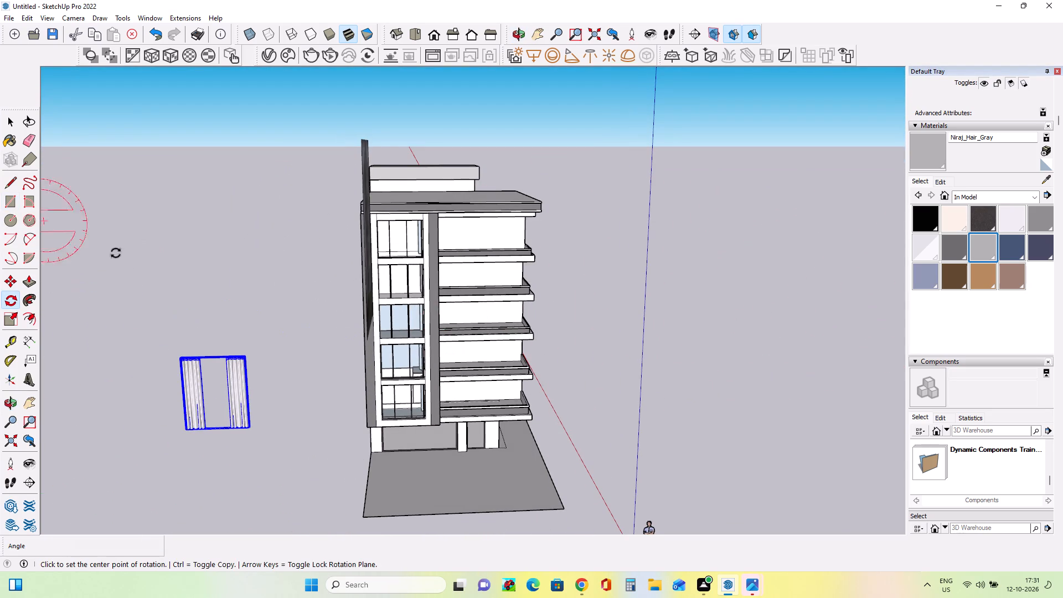
scroll(248, 424, up, 2)
middle_drag(254, 431, 255, 403)
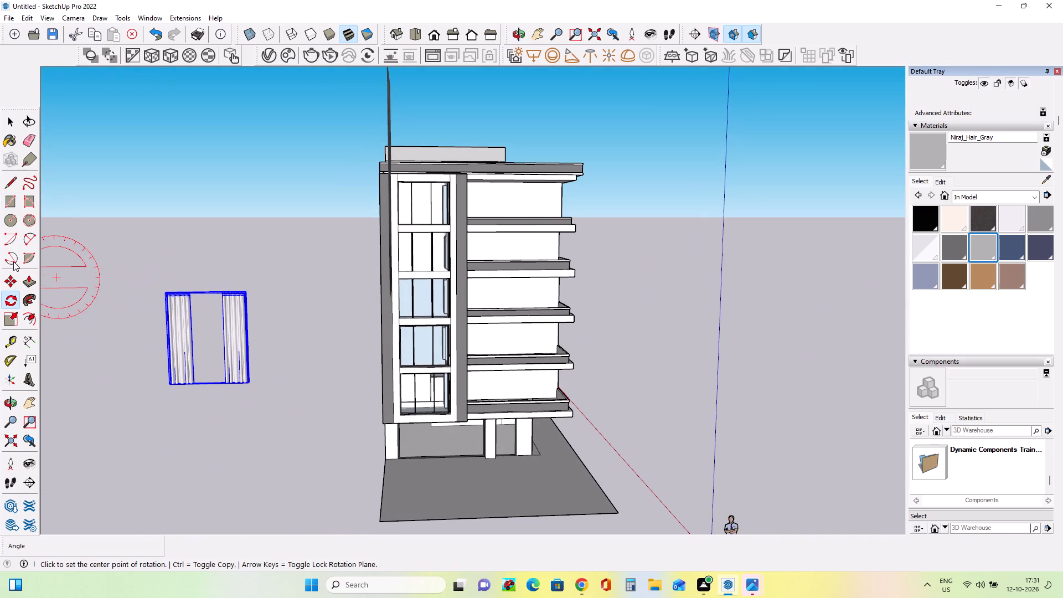
click(14, 323)
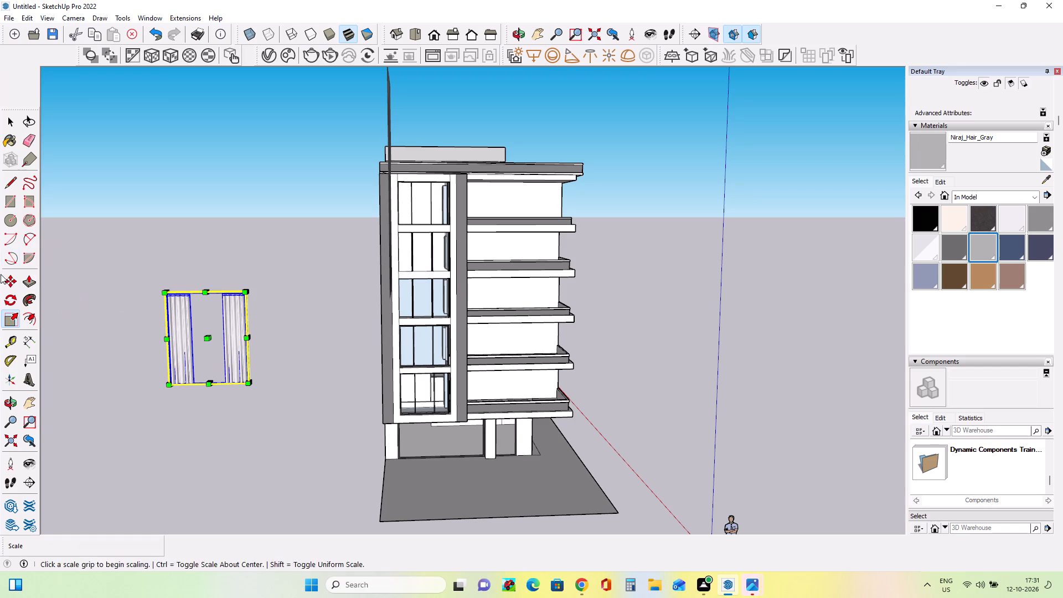
click(7, 283)
scroll(238, 371, up, 3)
click(251, 389)
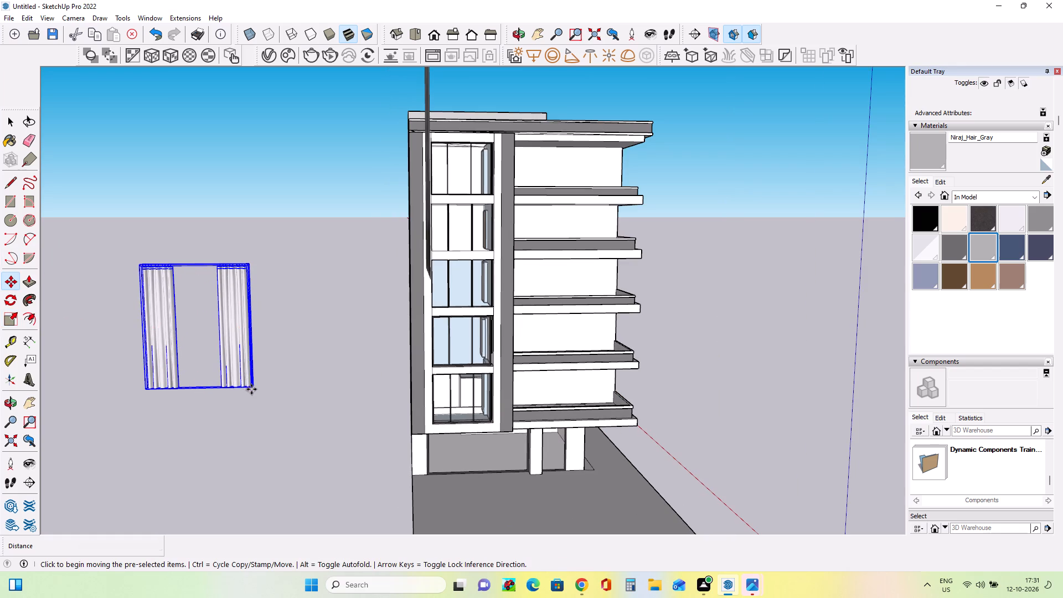
click(353, 337)
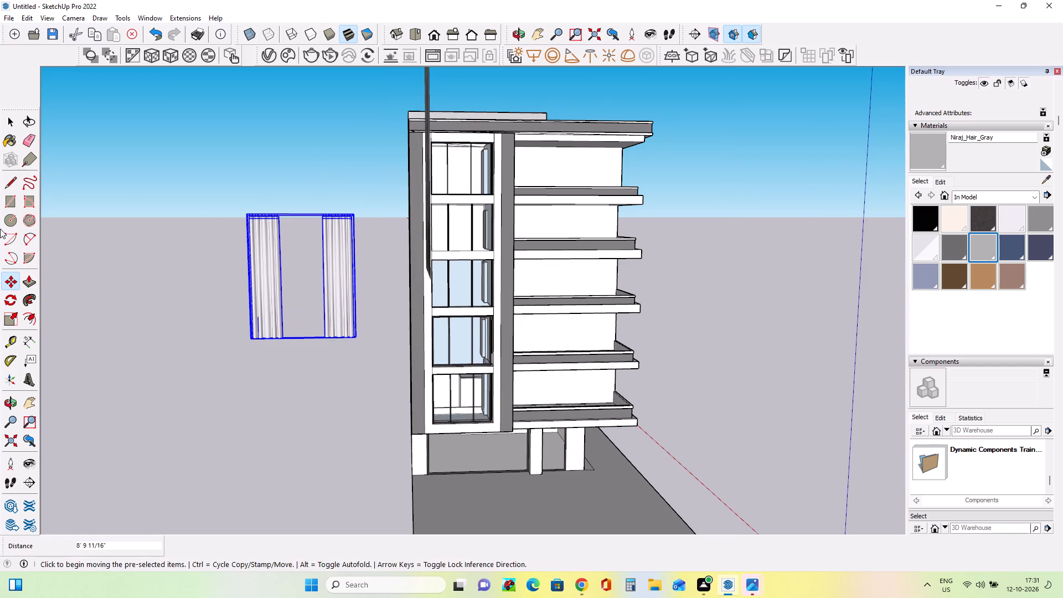
Scale the curtain down uniformly from its upper corner to suit the facade windows.
click(8, 320)
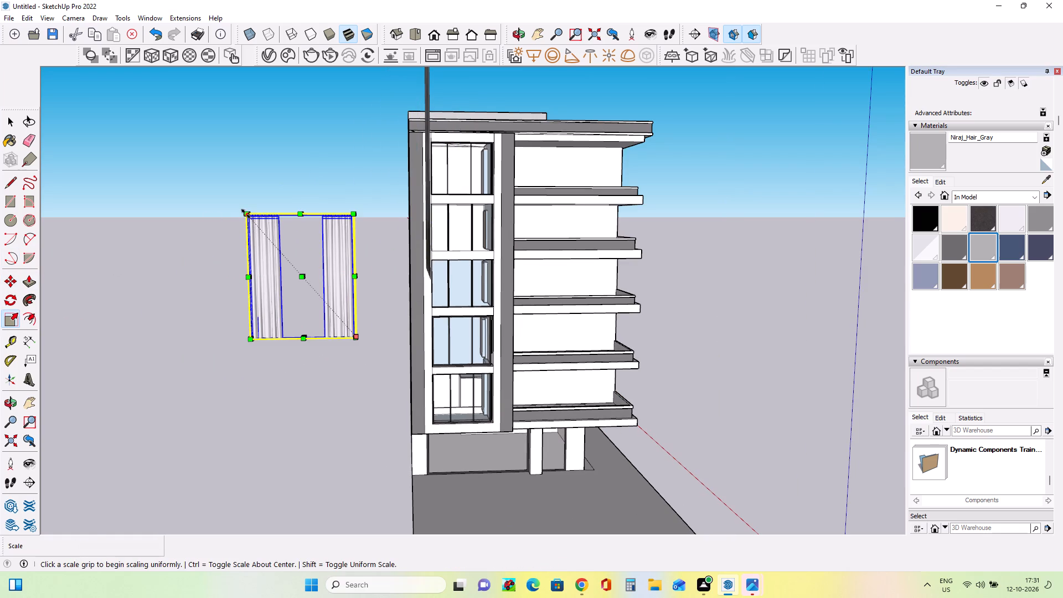
click(246, 214)
click(283, 244)
Move the curtain onto the top-floor three-pane window and align its upper corner with the opening's upper corner.
middle_drag(369, 260, 337, 285)
click(13, 286)
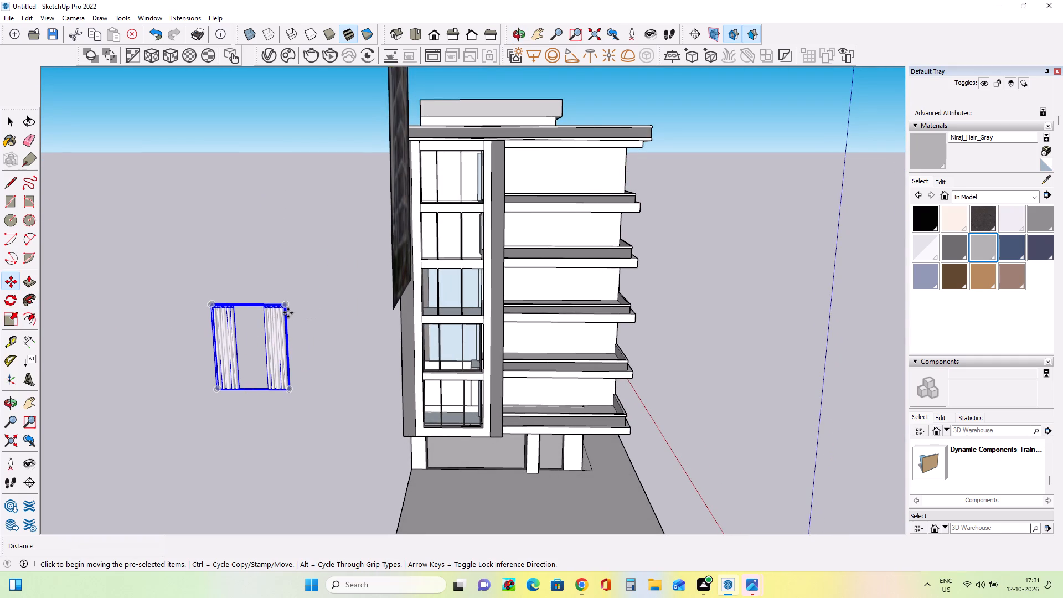
click(288, 311)
click(484, 159)
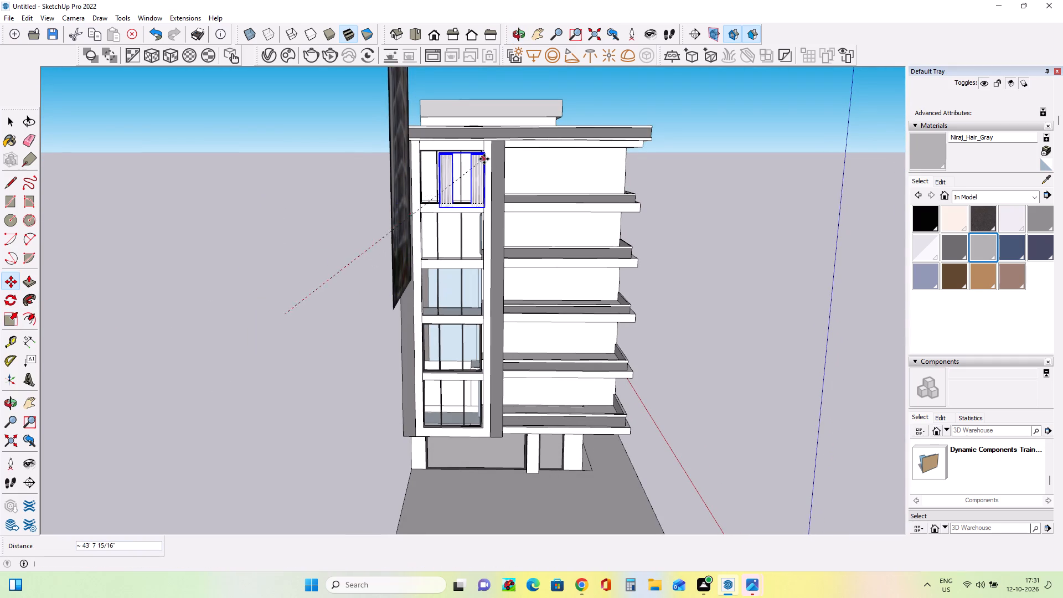
scroll(468, 171, up, 1)
middle_drag(469, 172, 491, 219)
scroll(437, 195, up, 13)
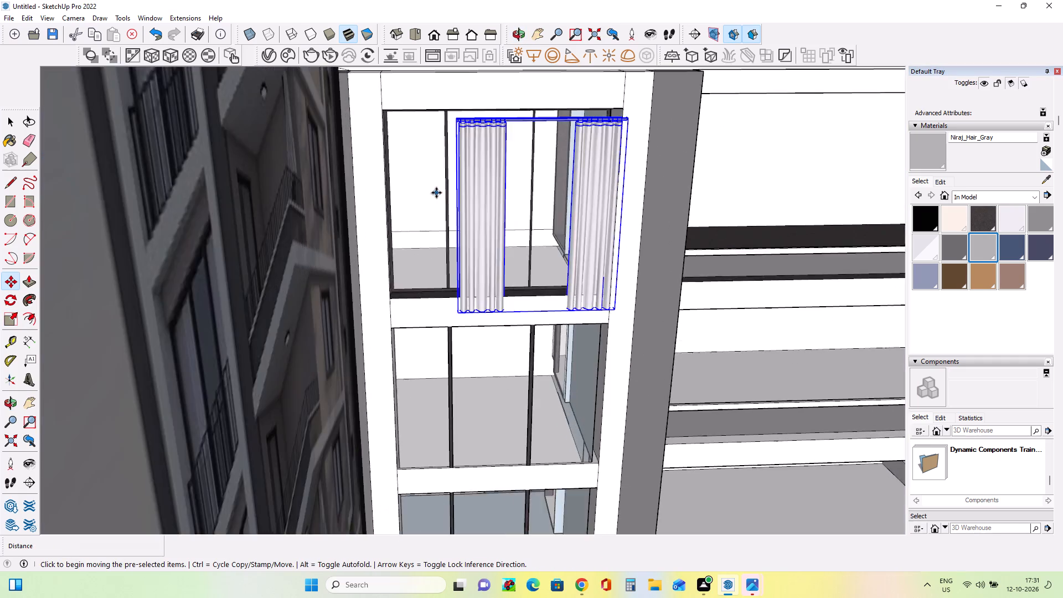
scroll(436, 193, up, 5)
scroll(465, 143, down, 9)
scroll(471, 102, up, 4)
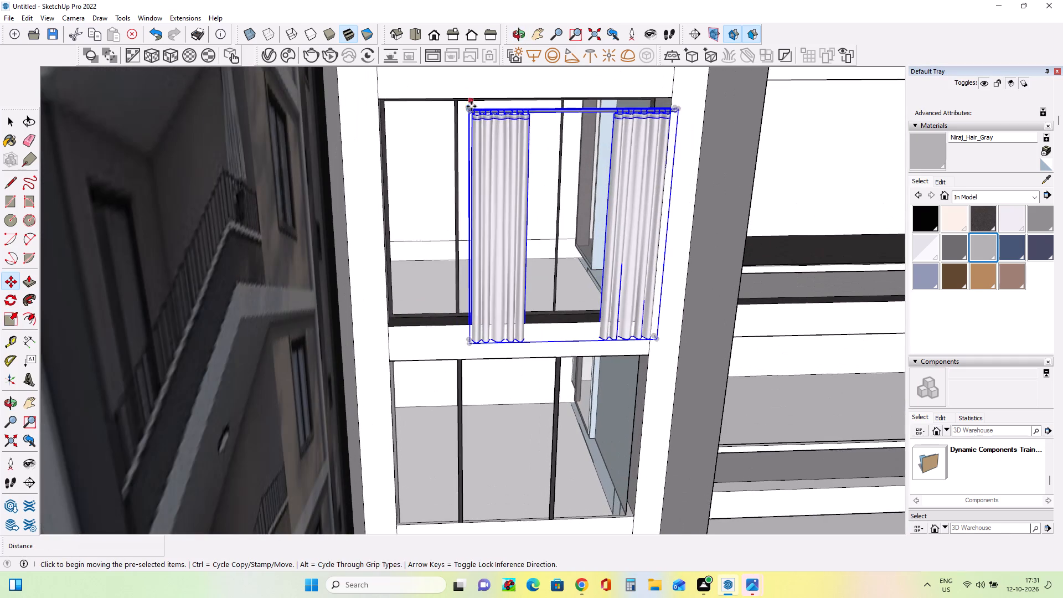
click(473, 116)
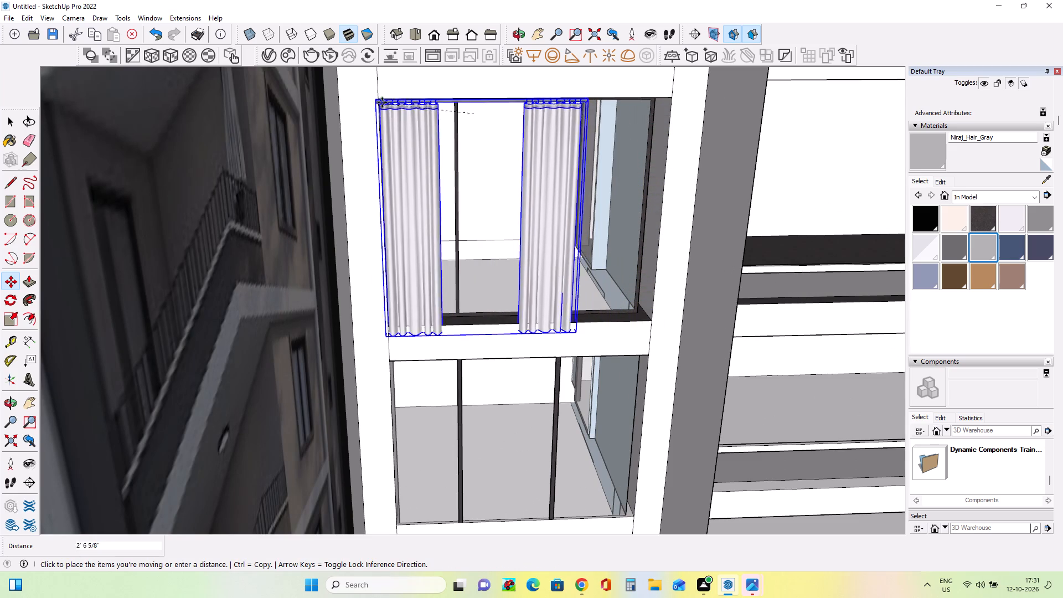
click(386, 101)
Shift the curtain into the top-floor window opening with two moves of about 8" and 7".
middle_drag(547, 177, 367, 182)
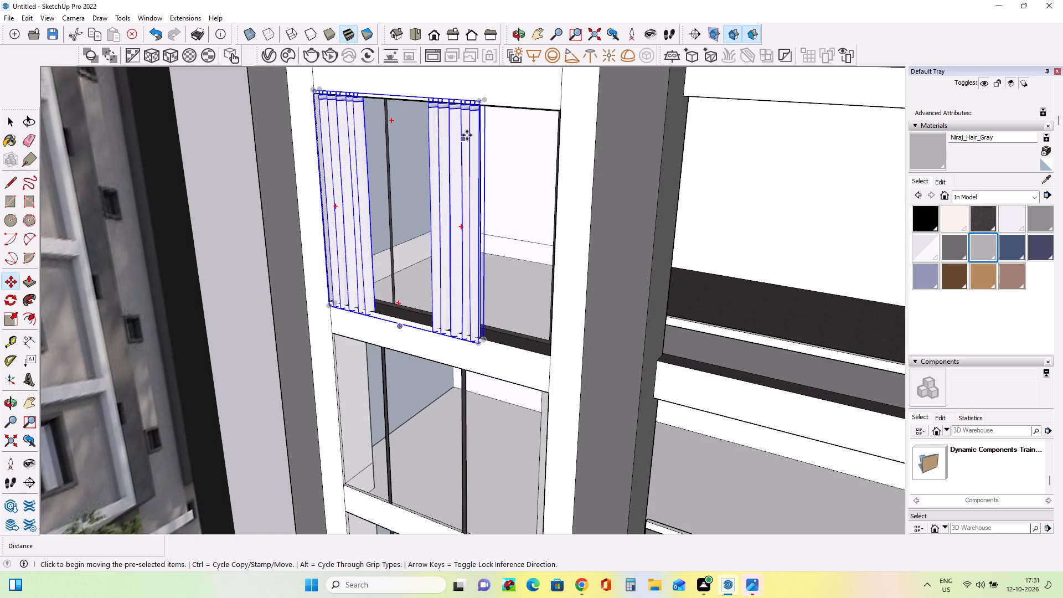
click(479, 107)
click(499, 109)
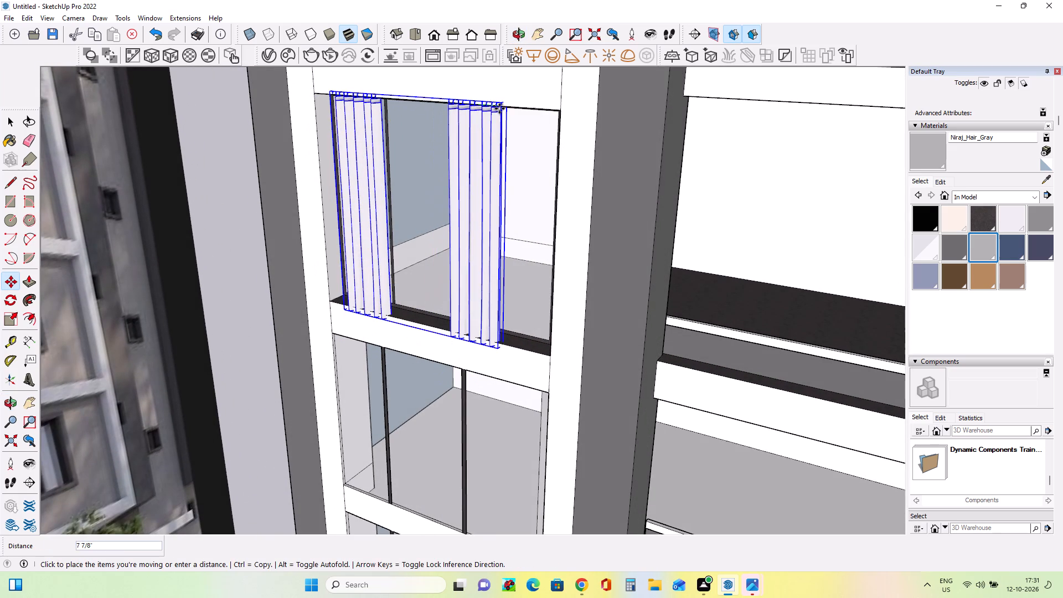
middle_drag(507, 146, 508, 51)
scroll(513, 104, down, 3)
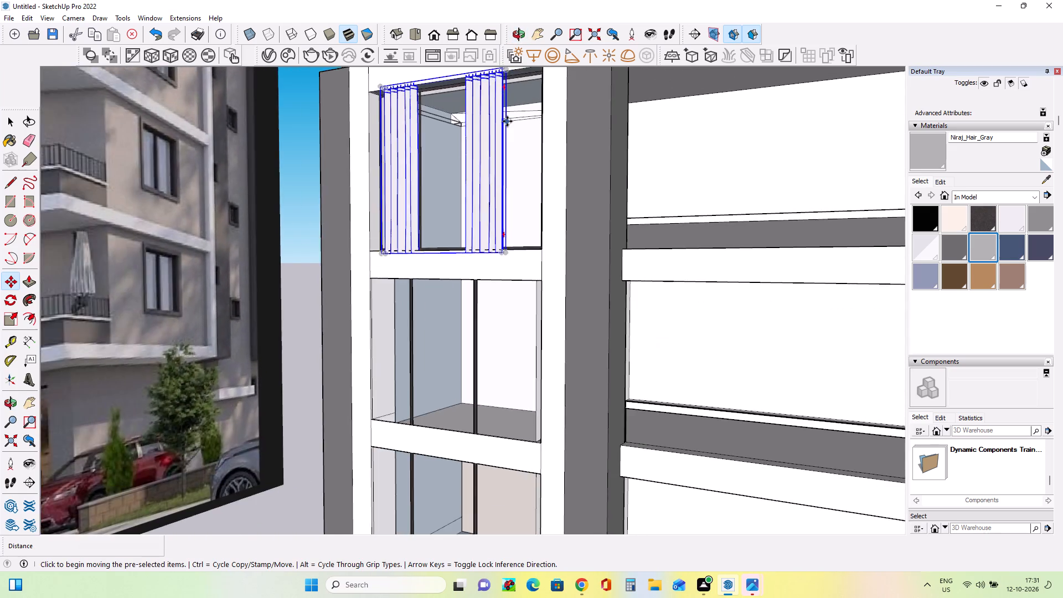
scroll(507, 121, down, 2)
scroll(507, 121, up, 1)
scroll(507, 121, down, 11)
scroll(514, 74, up, 14)
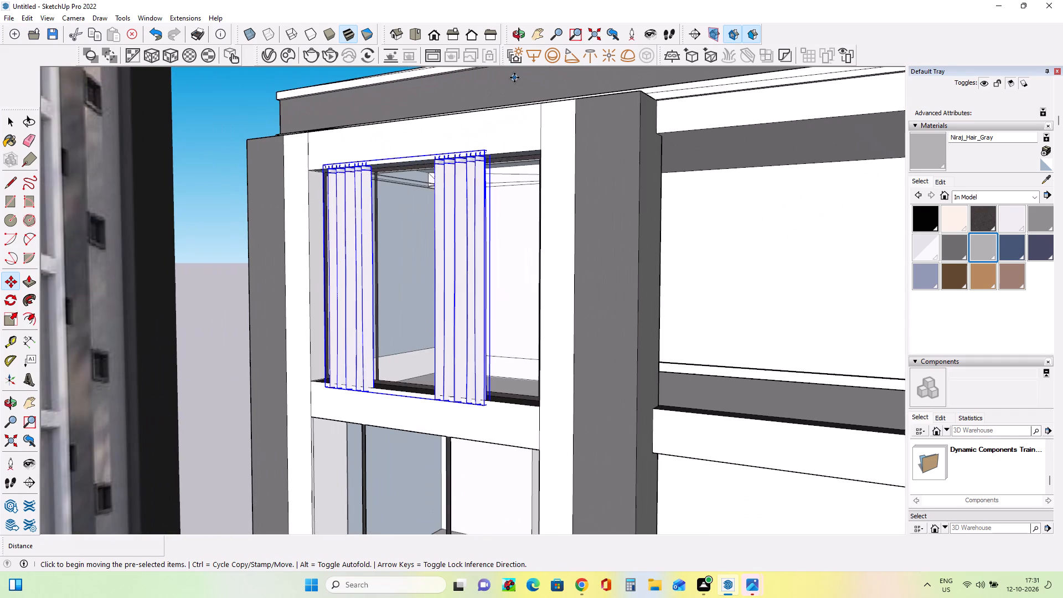
click(486, 154)
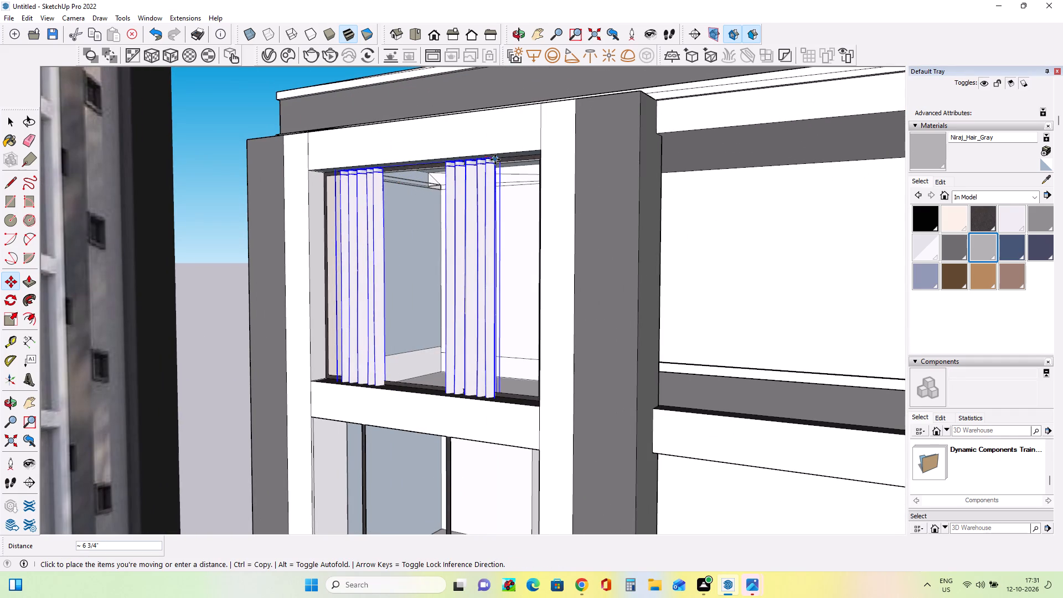
click(495, 159)
Move the curtain about 3" further so it sits behind the top-floor window's frame and mullions.
scroll(344, 226, up, 5)
middle_drag(352, 236, 399, 246)
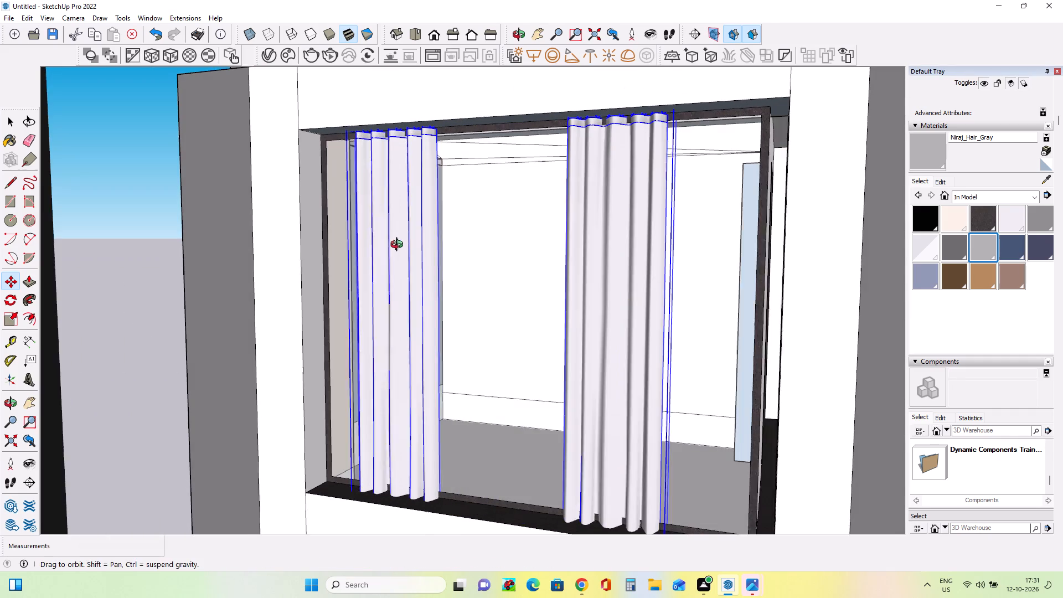
middle_drag(399, 246, 400, 246)
click(354, 134)
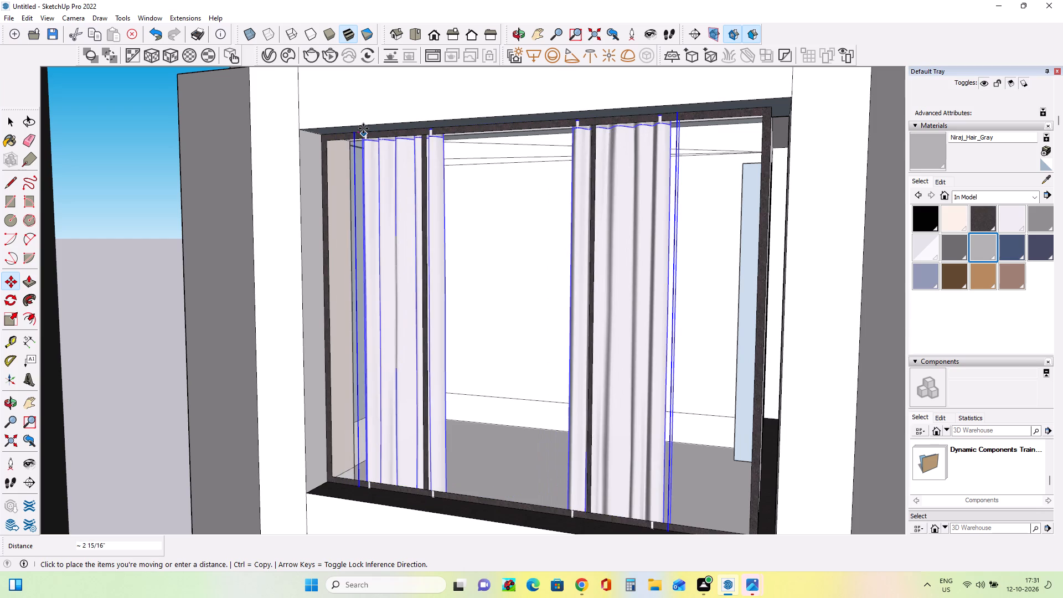
click(363, 128)
Stretch the curtain along the red axis by about 1.2 to reach the window frame on the balcony side.
middle_drag(450, 231, 359, 230)
scroll(378, 182, up, 3)
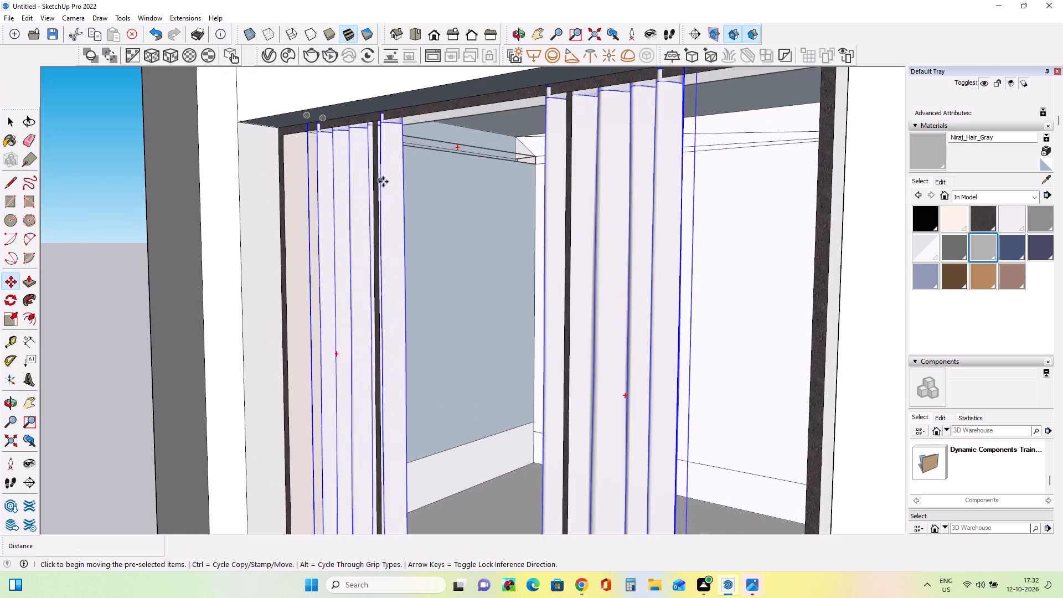
middle_drag(389, 184, 458, 174)
middle_drag(415, 198, 446, 216)
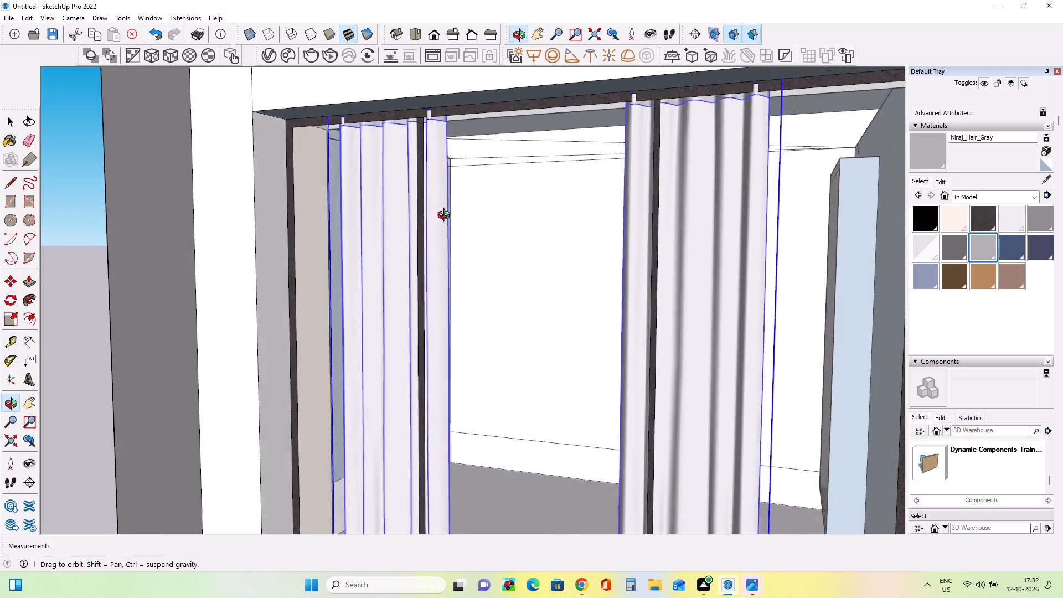
middle_drag(446, 216, 473, 204)
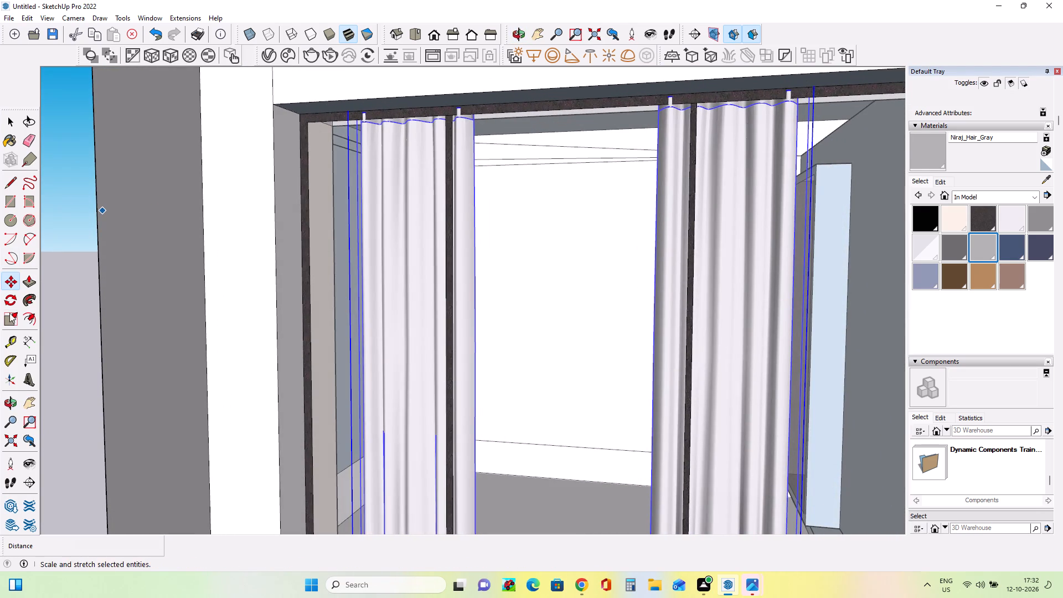
click(11, 316)
middle_drag(630, 279, 492, 274)
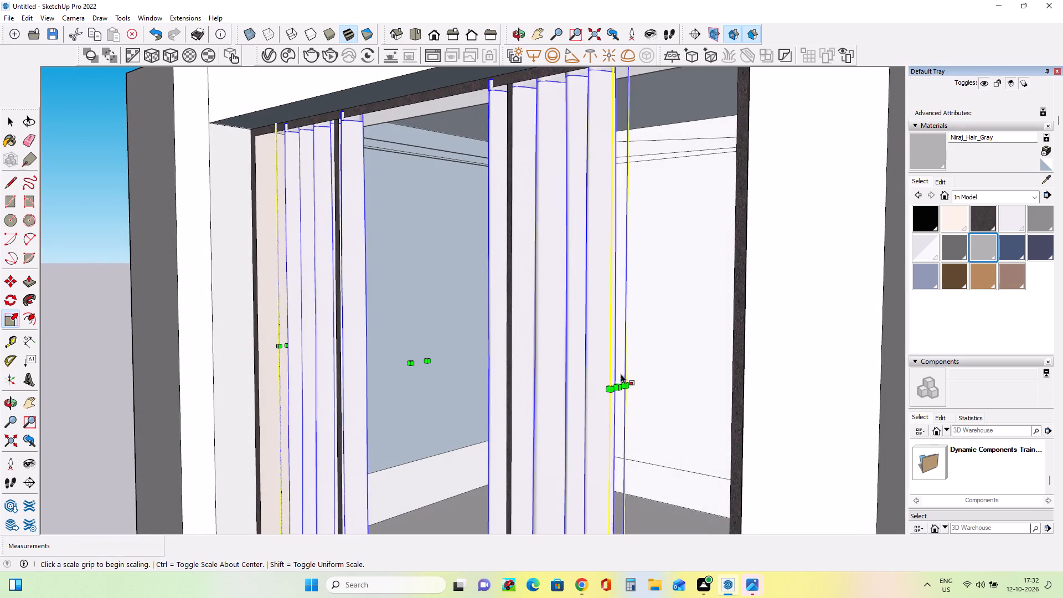
click(622, 382)
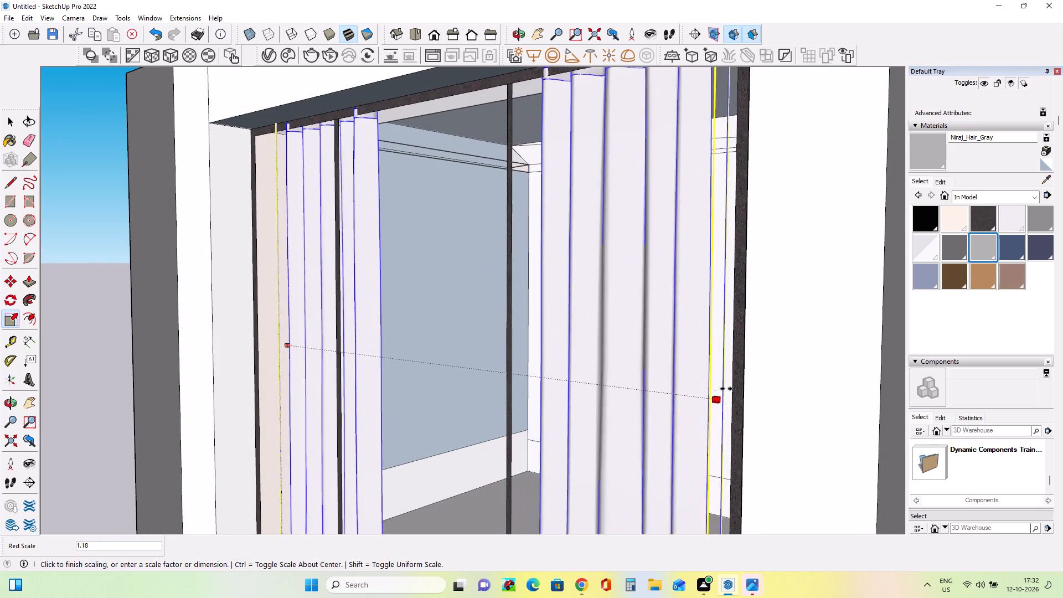
click(737, 389)
Stretch the curtain's opposite side along the red axis by about 1.10 to meet the window frame away from the balconies.
middle_drag(273, 362, 362, 358)
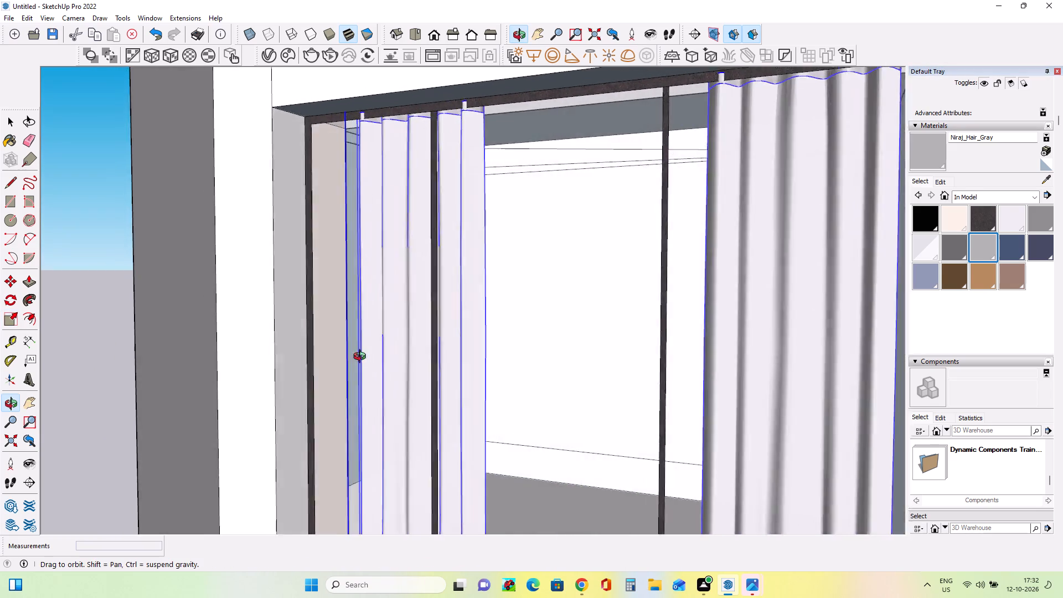
middle_drag(362, 358, 438, 370)
click(442, 358)
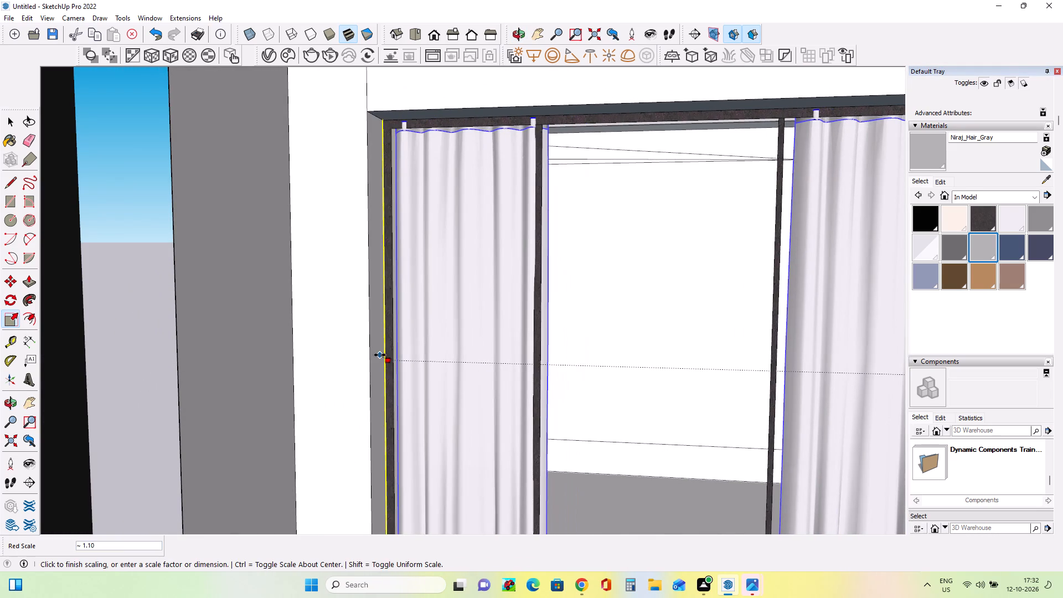
click(380, 355)
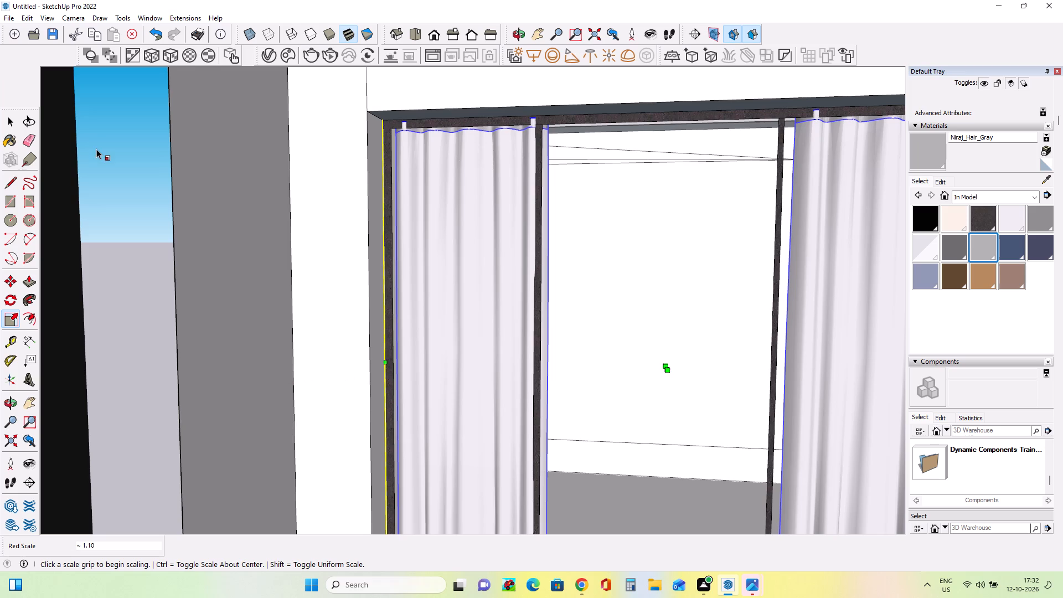
scroll(417, 283, down, 13)
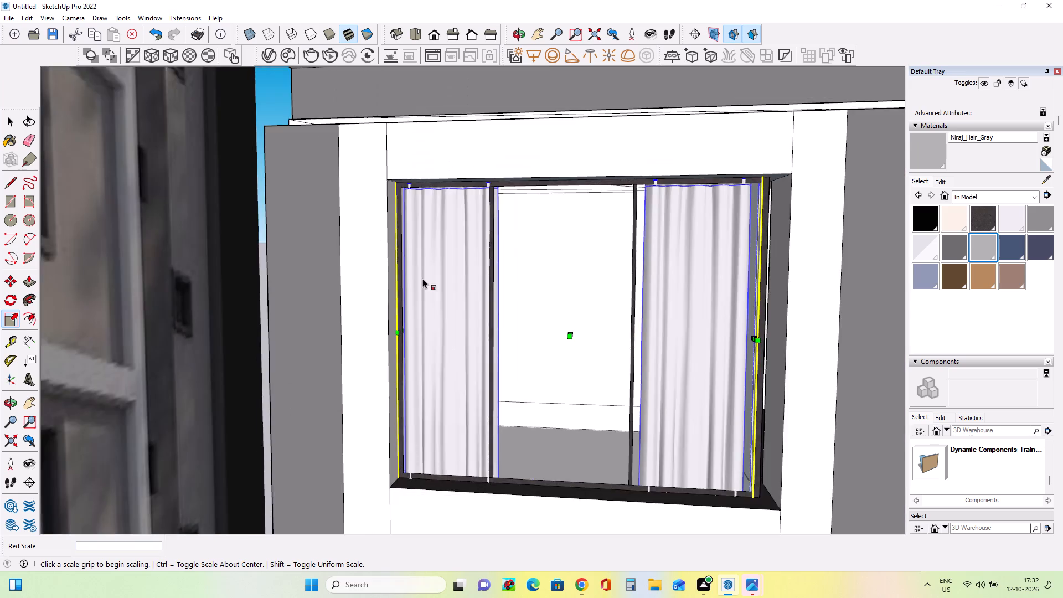
scroll(422, 279, down, 5)
middle_drag(497, 323, 565, 354)
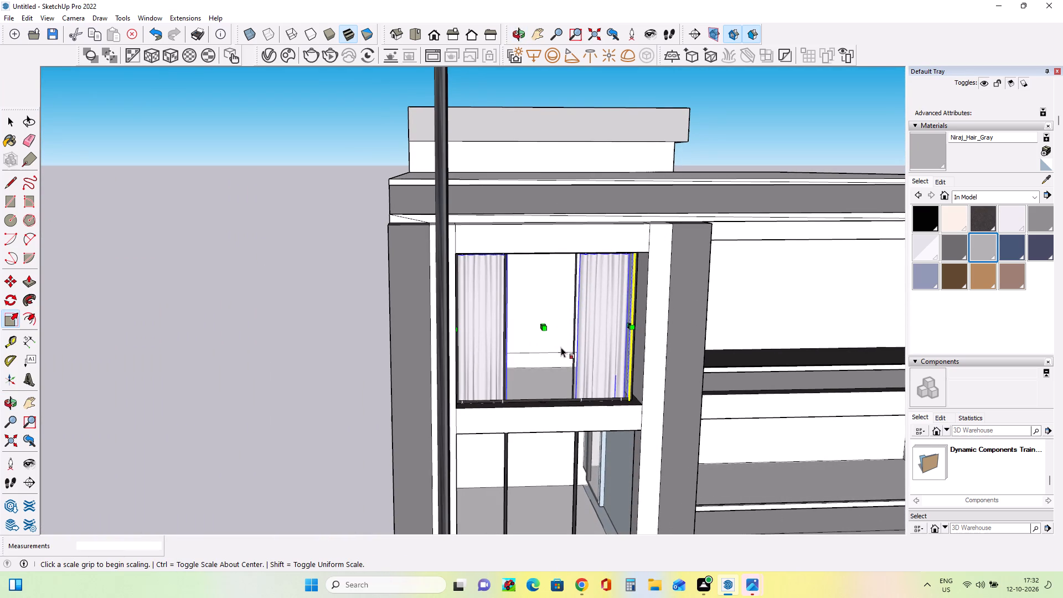
Clear the curtain selection and delete the middle glass pane of the top-floor window.
middle_drag(593, 310, 579, 310)
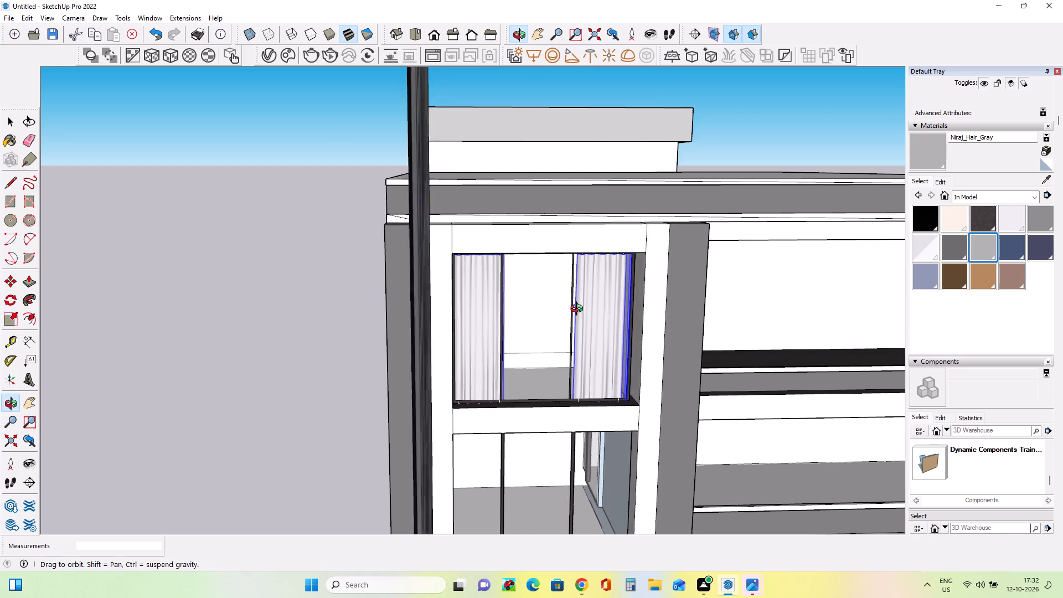
middle_drag(579, 310, 543, 303)
scroll(542, 303, down, 5)
middle_drag(579, 322, 584, 336)
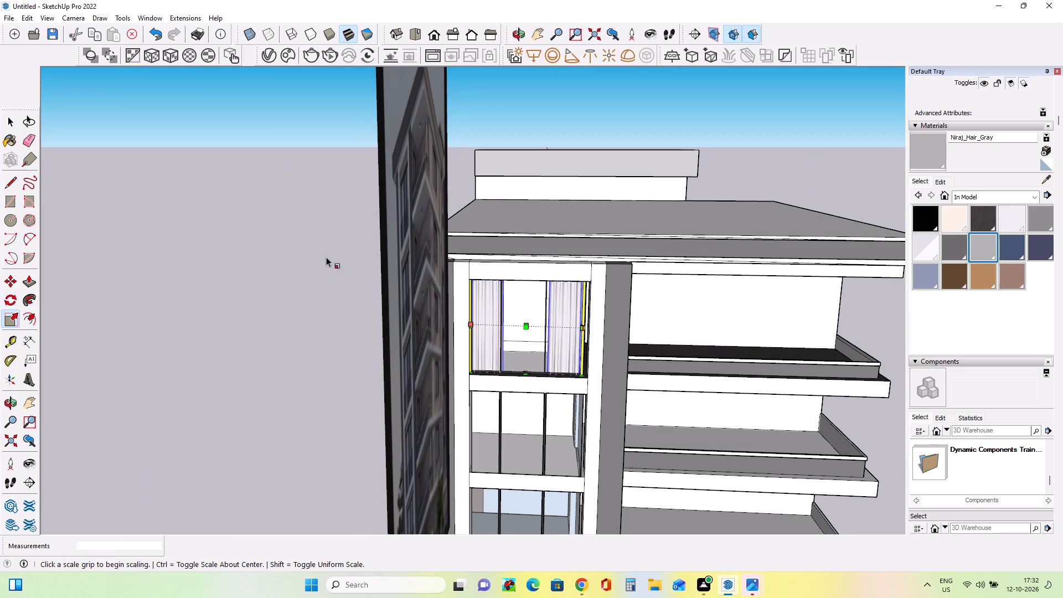
click(7, 123)
click(218, 235)
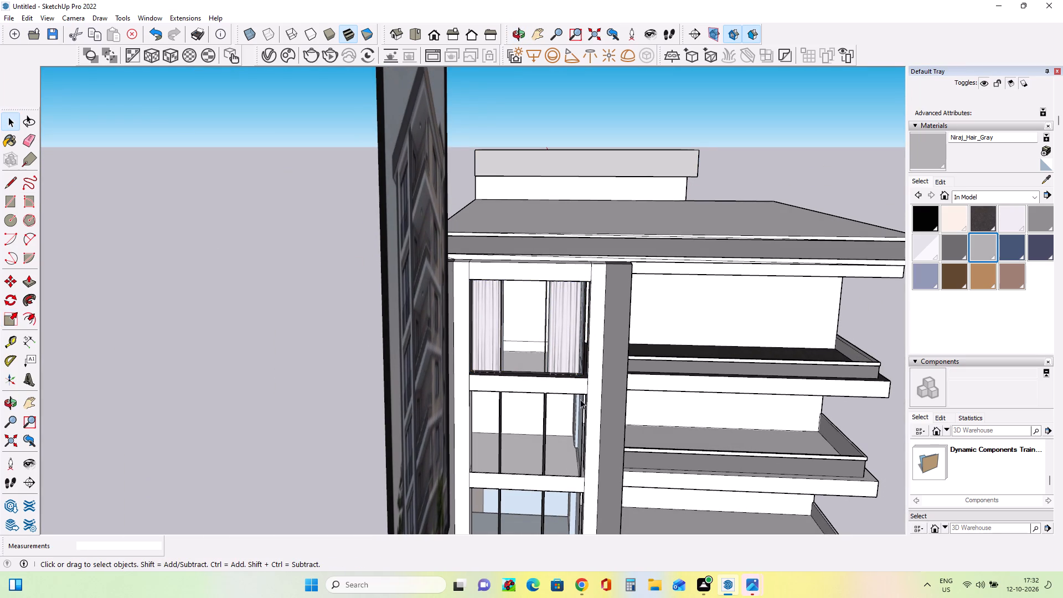
click(570, 357)
middle_drag(568, 356, 489, 355)
scroll(488, 352, up, 2)
scroll(487, 349, down, 1)
scroll(487, 349, up, 6)
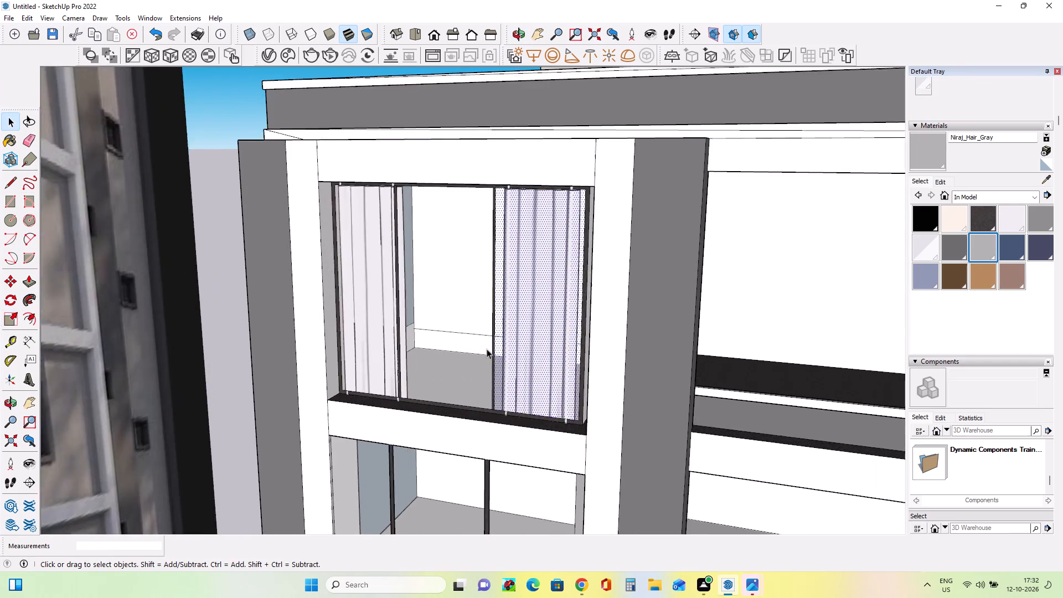
scroll(487, 349, up, 5)
click(597, 368)
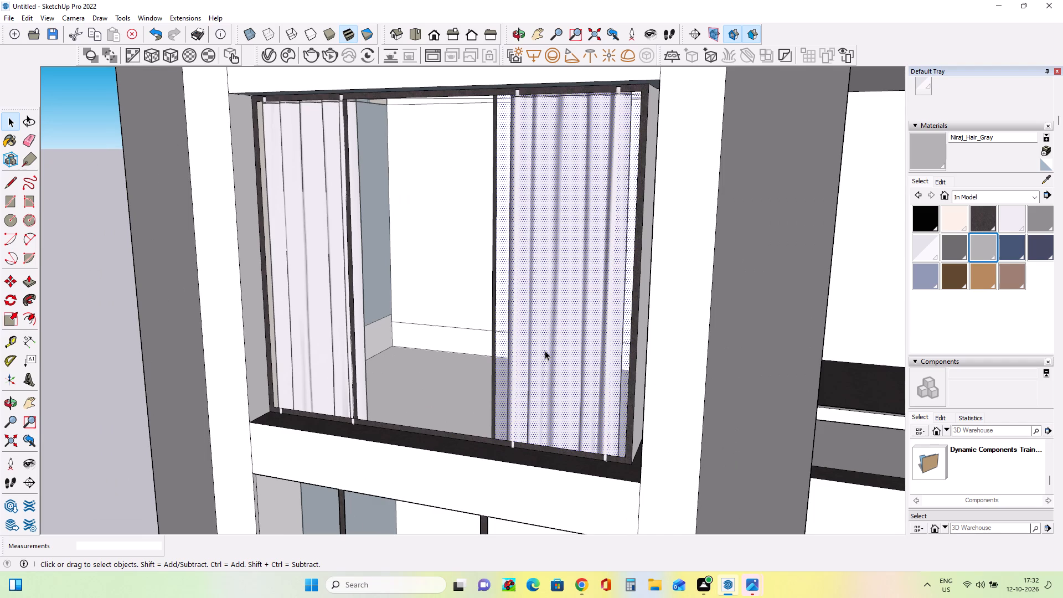
click(545, 350)
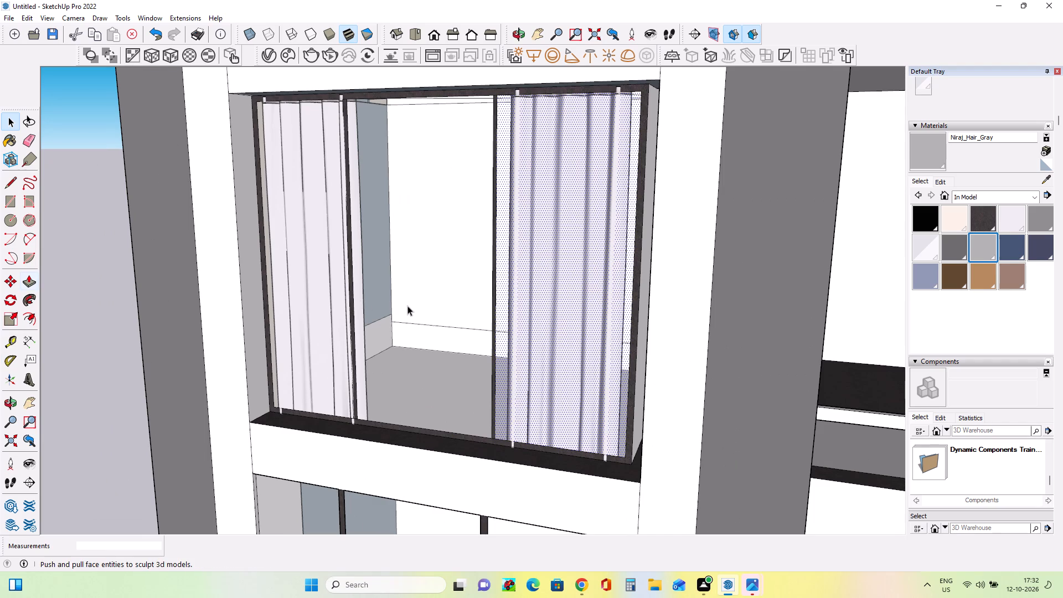
click(407, 306)
click(329, 281)
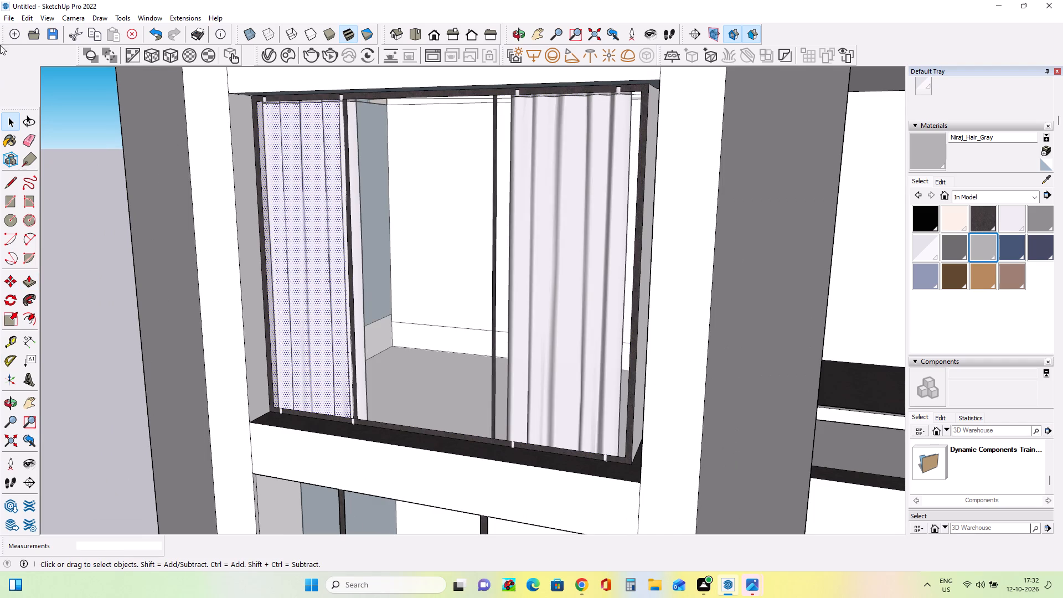
scroll(371, 120, up, 2)
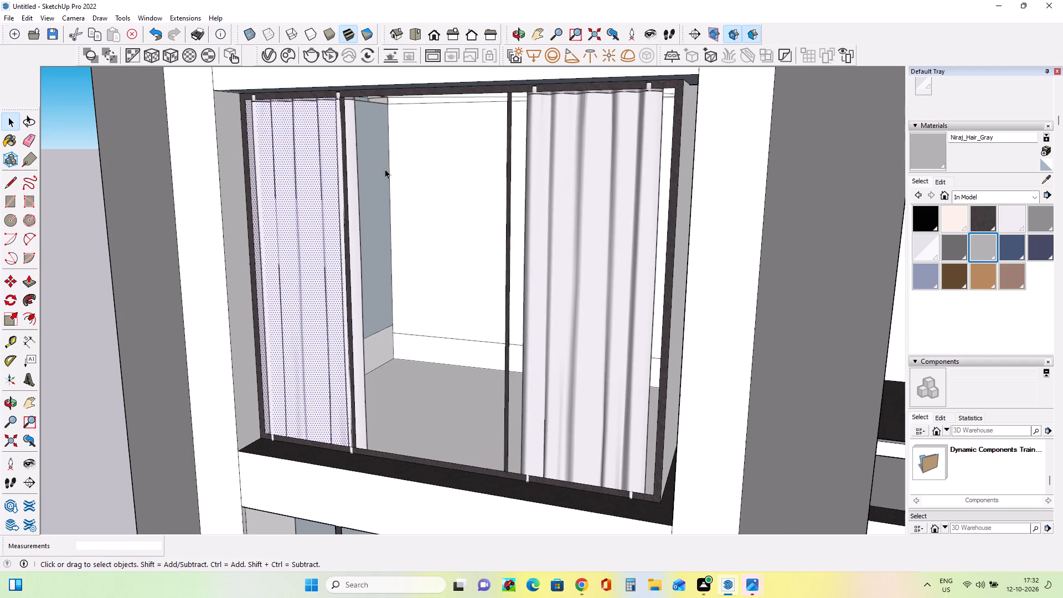
click(385, 169)
key(Delete)
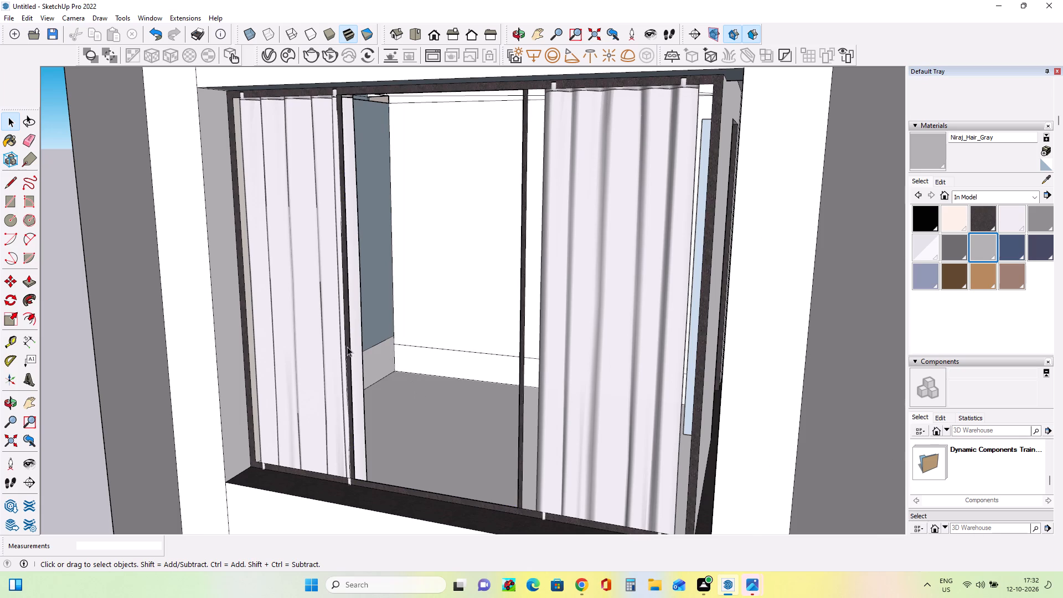
Copy the top-floor curtain straight down by about 7' 4" to the window one floor below.
click(359, 359)
scroll(375, 362, down, 6)
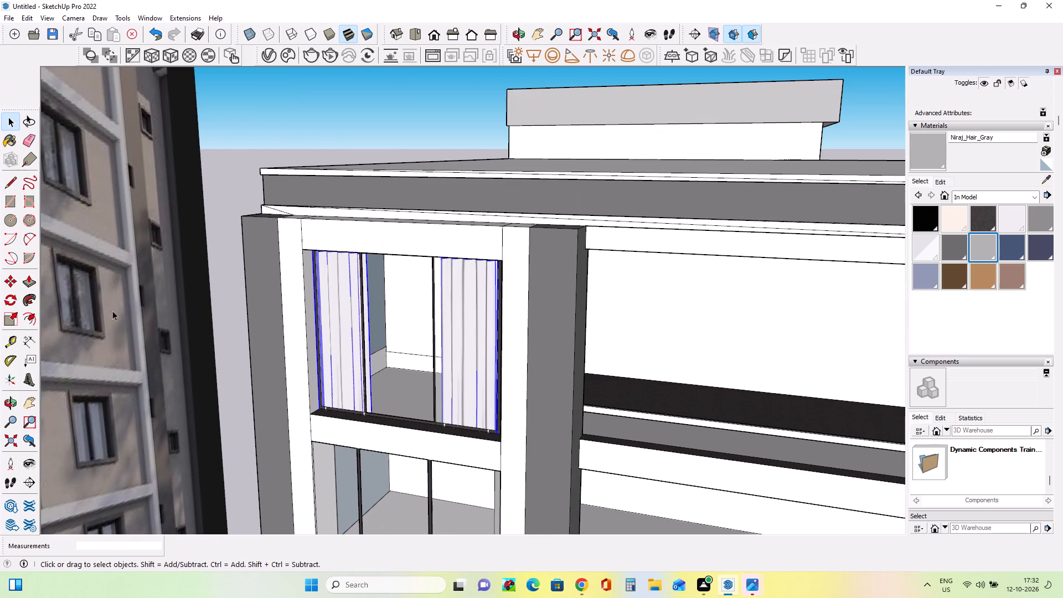
click(14, 283)
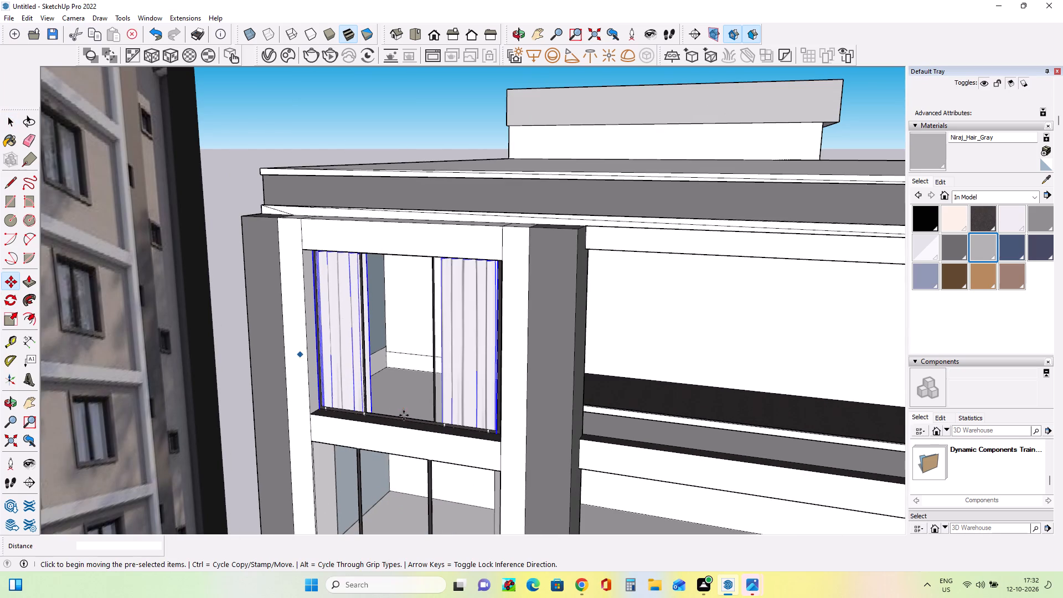
click(370, 409)
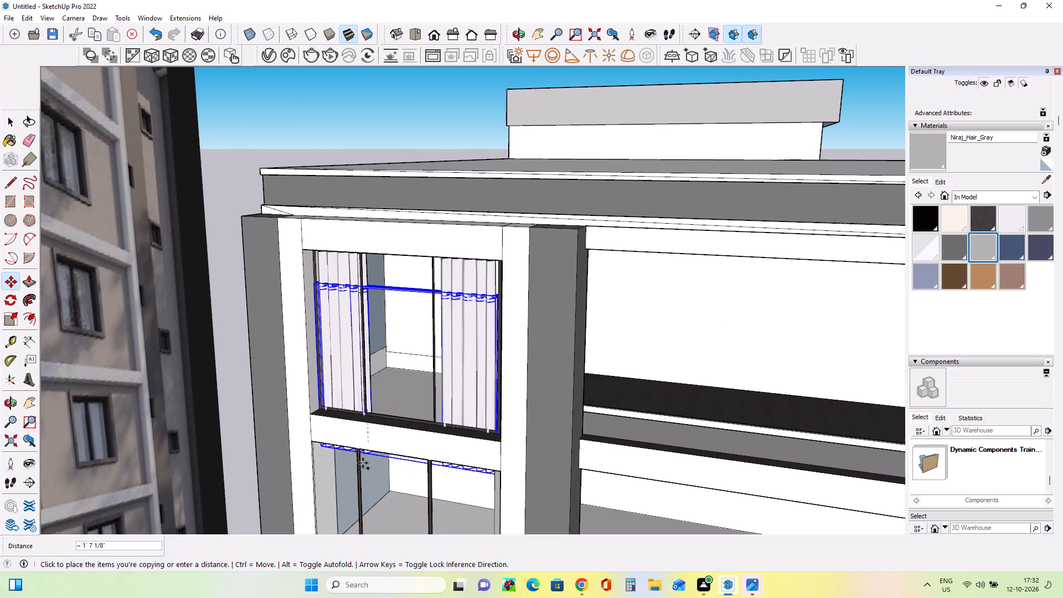
middle_drag(362, 478, 412, 287)
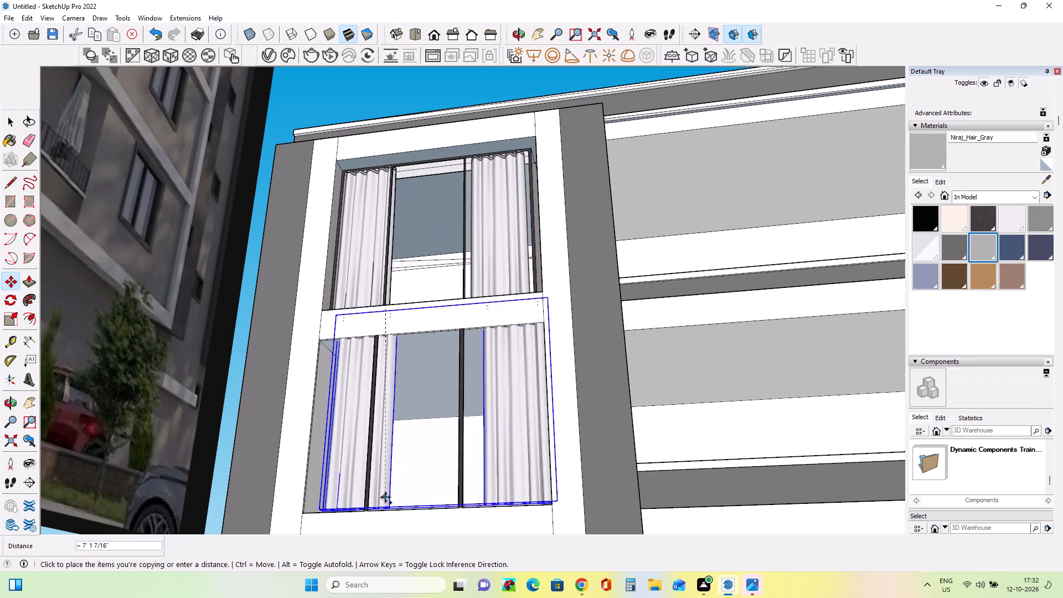
click(364, 504)
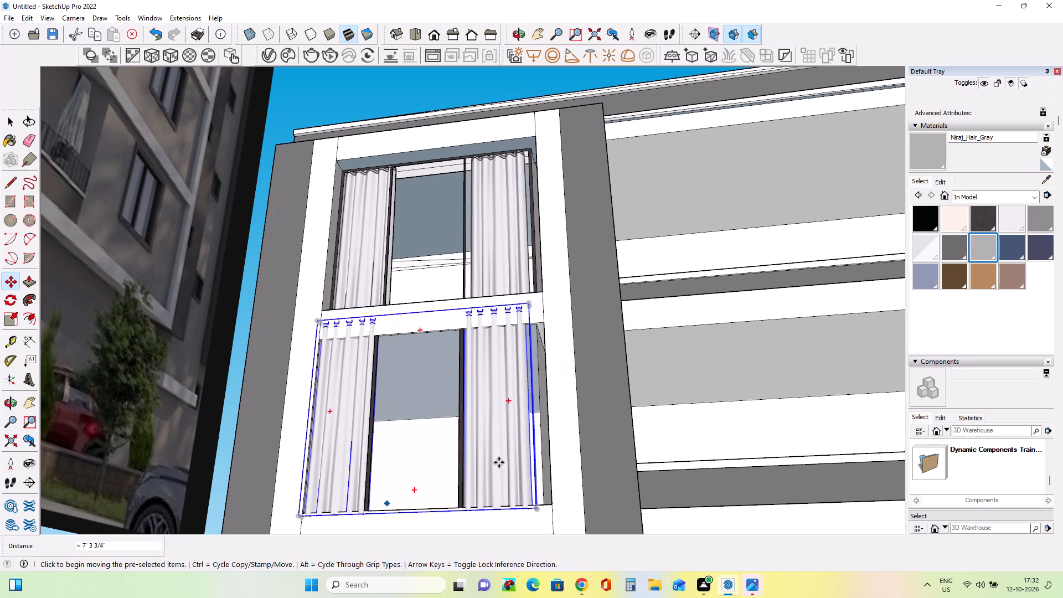
Move the copied curtain about 1' 5" and shift it again to line it up with the opening one floor below the top.
middle_drag(541, 425, 342, 514)
click(404, 347)
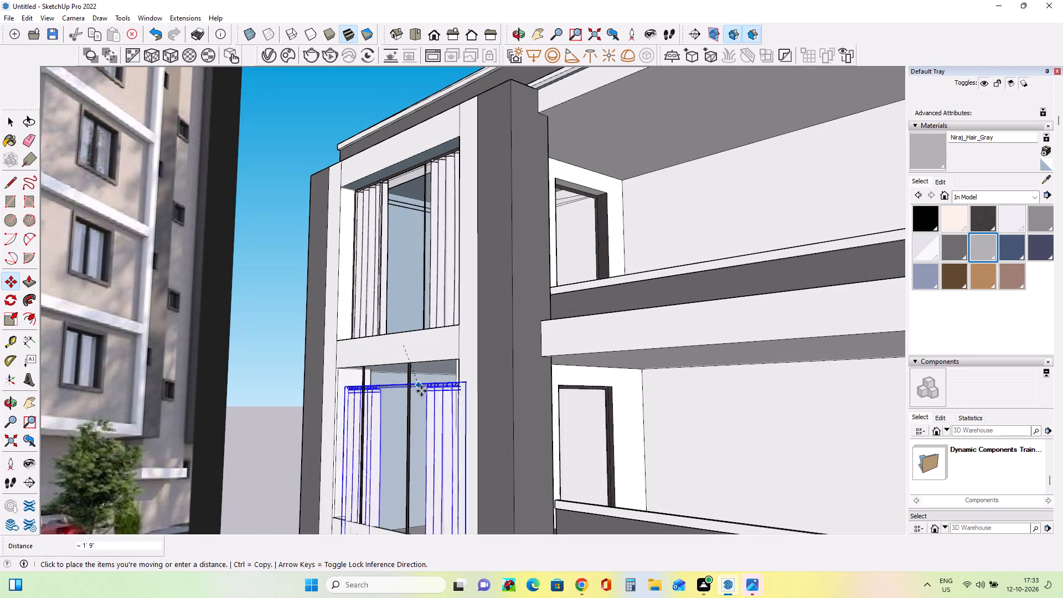
click(423, 366)
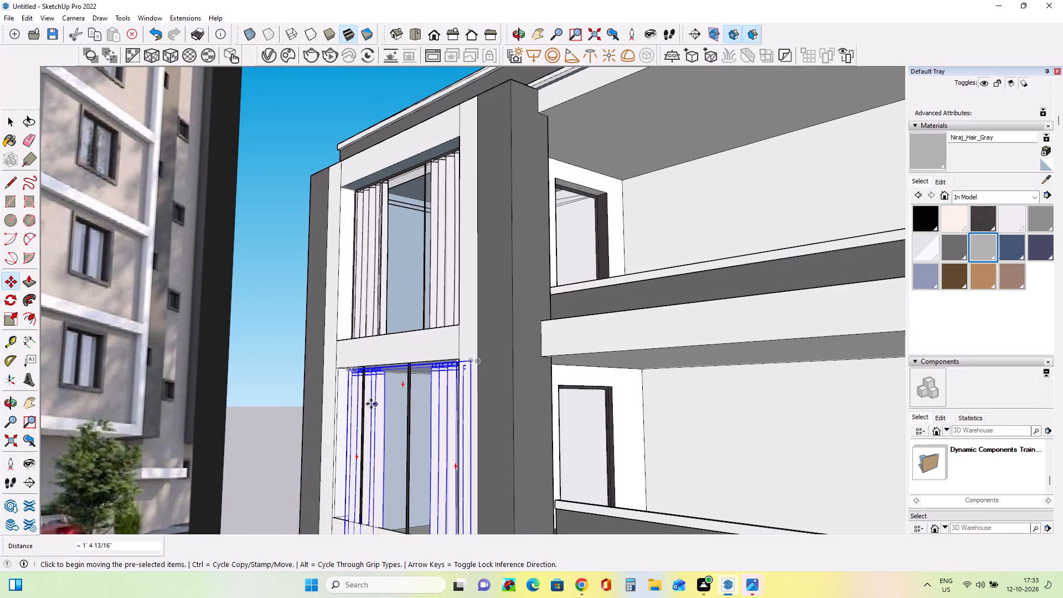
scroll(371, 404, up, 7)
click(392, 404)
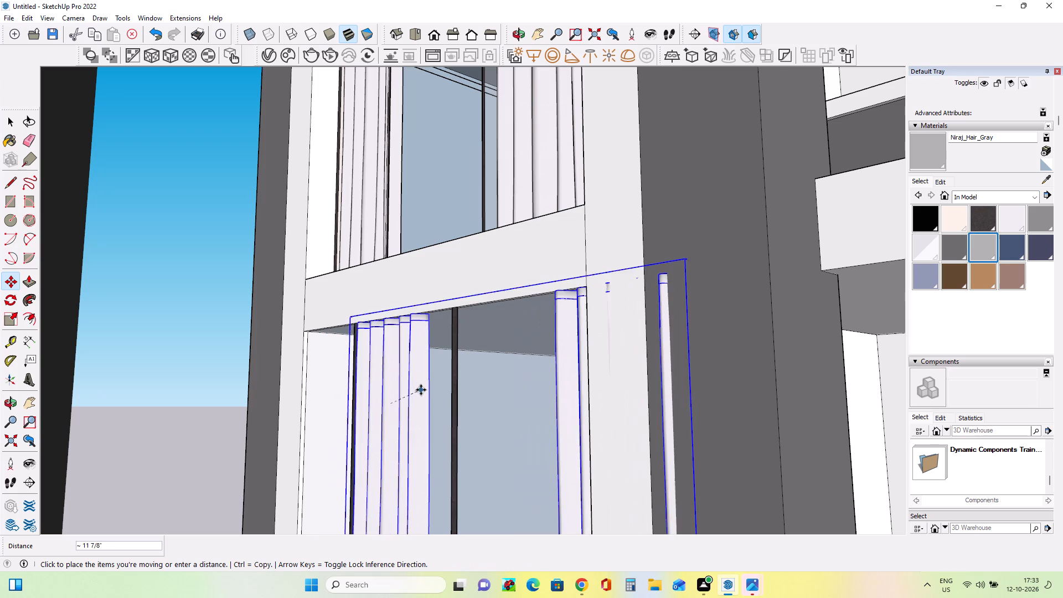
click(388, 400)
middle_drag(476, 388, 530, 324)
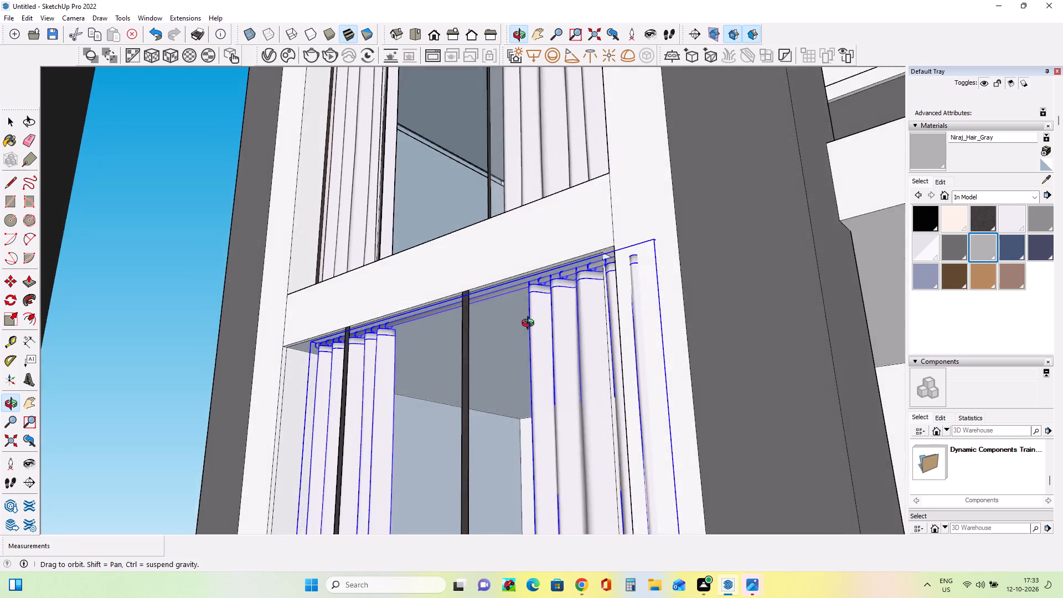
middle_drag(530, 324, 636, 308)
click(383, 388)
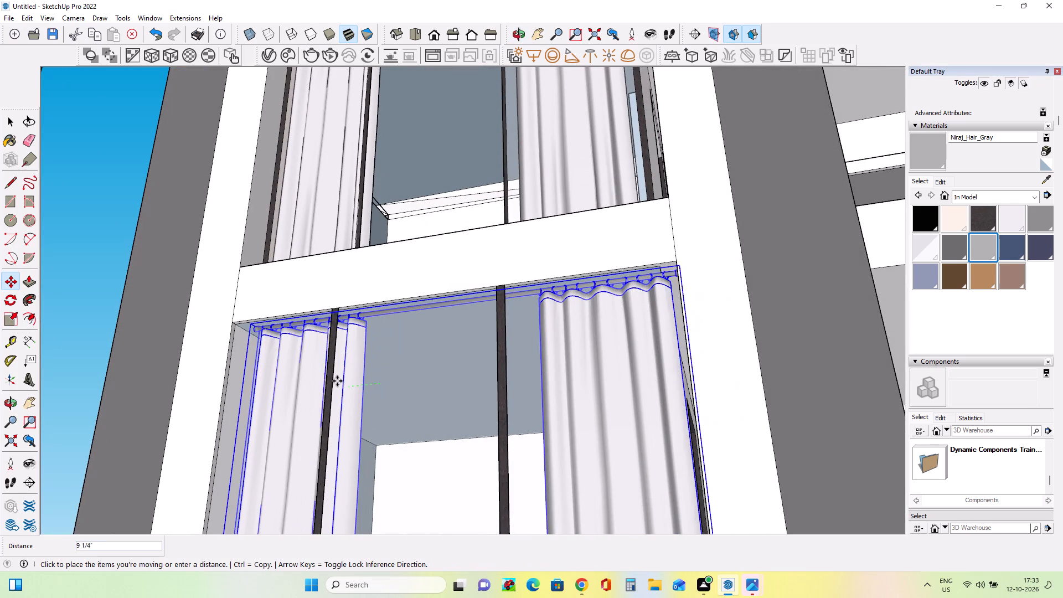
click(349, 385)
Adjust the copied curtain inside the second-highest window opening with two moves of about 6" and 1' 6".
scroll(283, 341, down, 7)
scroll(301, 344, up, 1)
scroll(301, 344, down, 3)
middle_drag(328, 364, 352, 380)
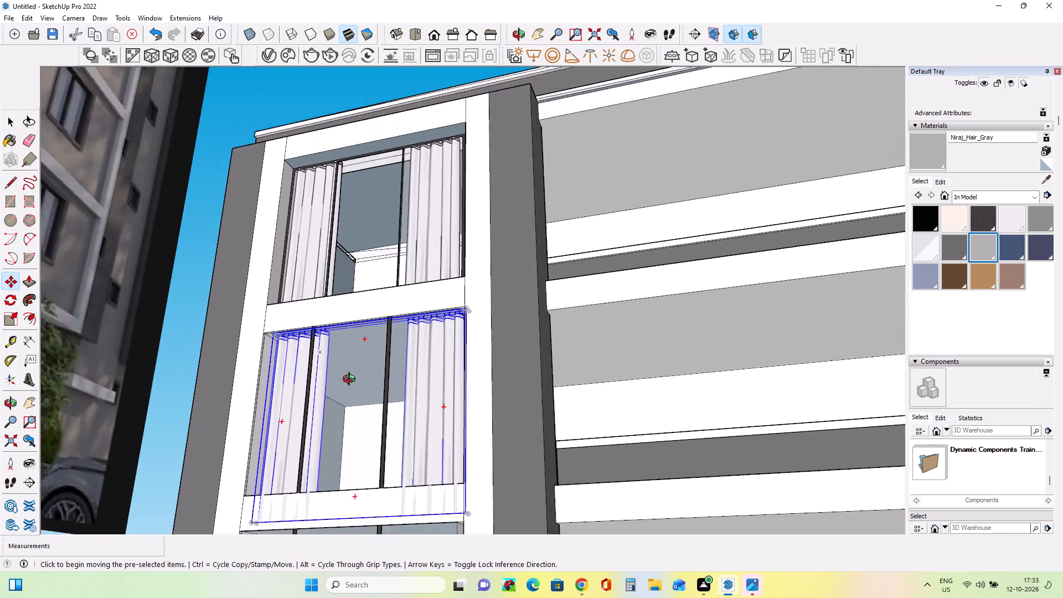
middle_drag(352, 380, 475, 416)
scroll(335, 451, up, 5)
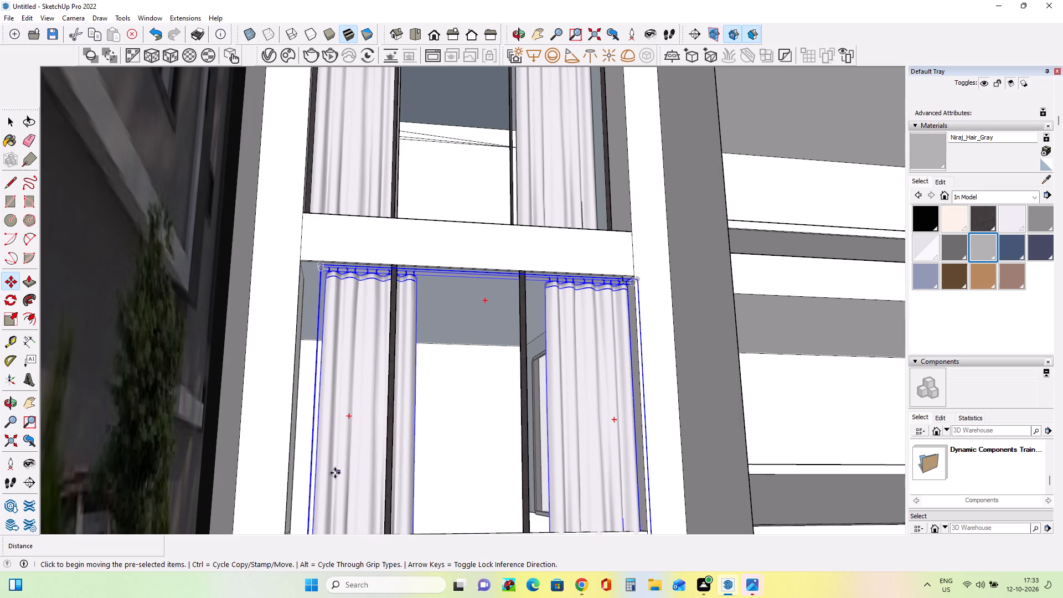
click(335, 473)
click(332, 451)
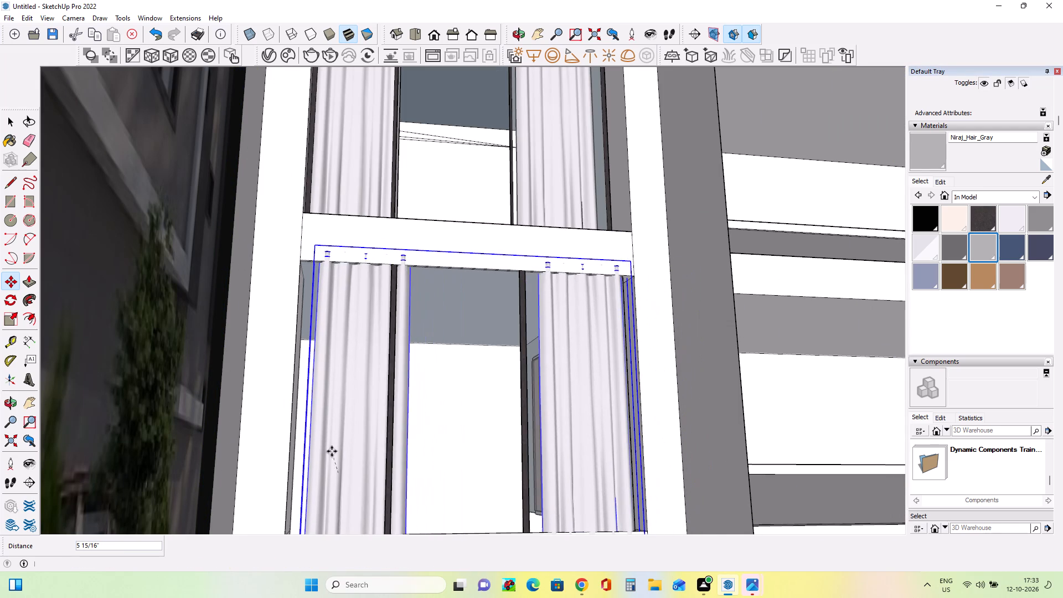
middle_drag(543, 419, 332, 474)
click(295, 312)
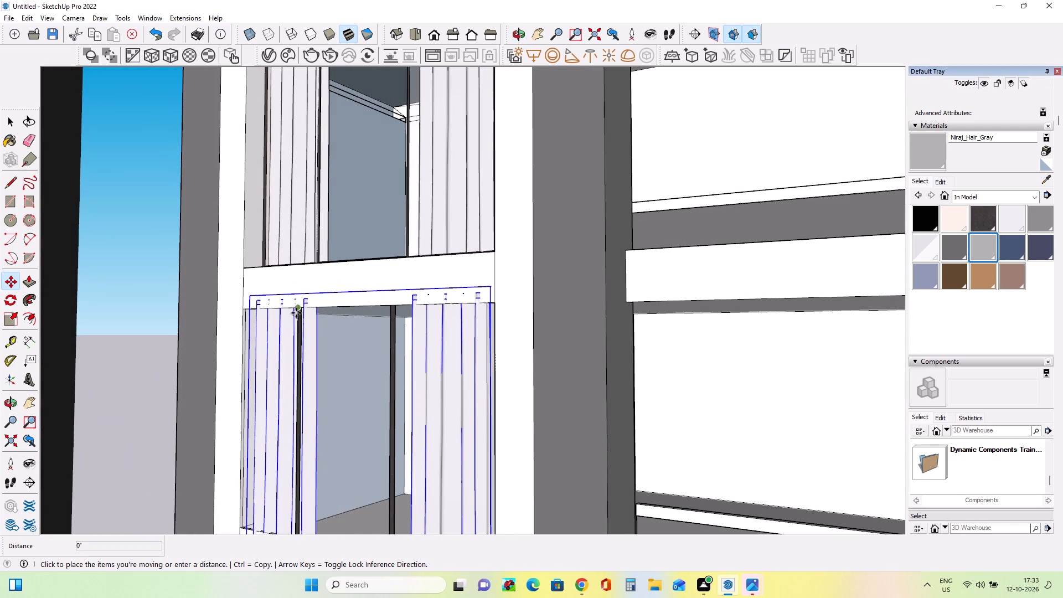
double_click(335, 311)
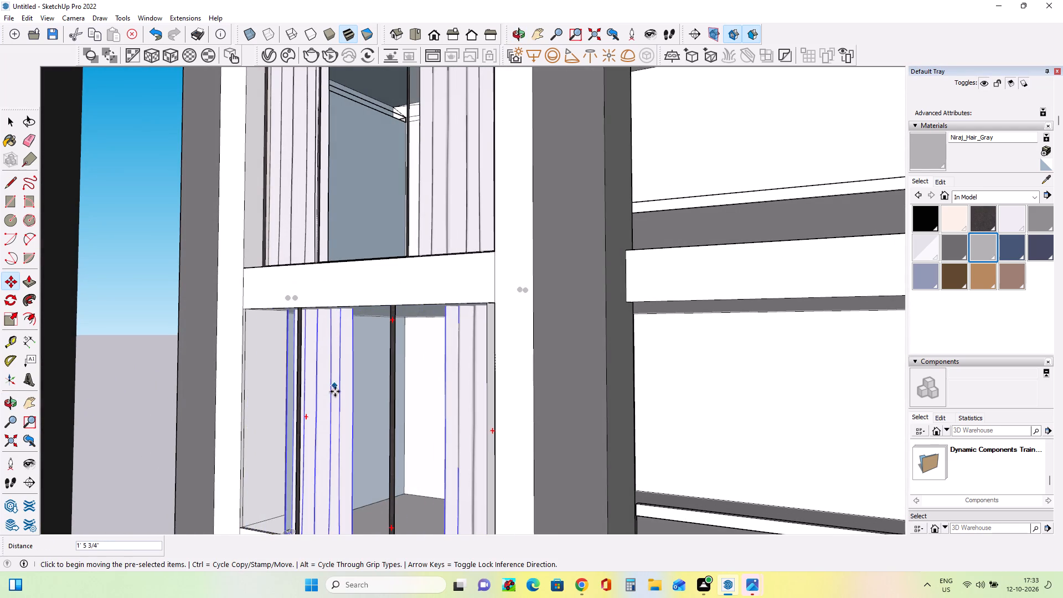
Nudge the copied curtain sideways by about 3" to centre it behind the second-highest window's mullions.
middle_drag(336, 401, 449, 433)
scroll(449, 433, up, 1)
scroll(358, 458, up, 3)
middle_drag(387, 456, 481, 436)
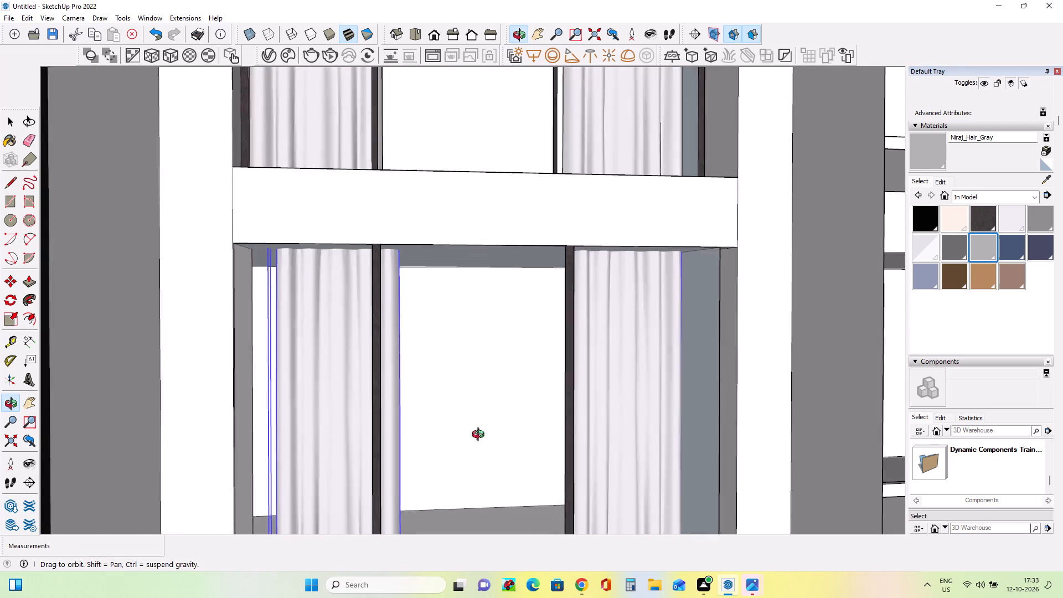
middle_drag(481, 436, 481, 432)
middle_drag(450, 429, 414, 446)
click(386, 445)
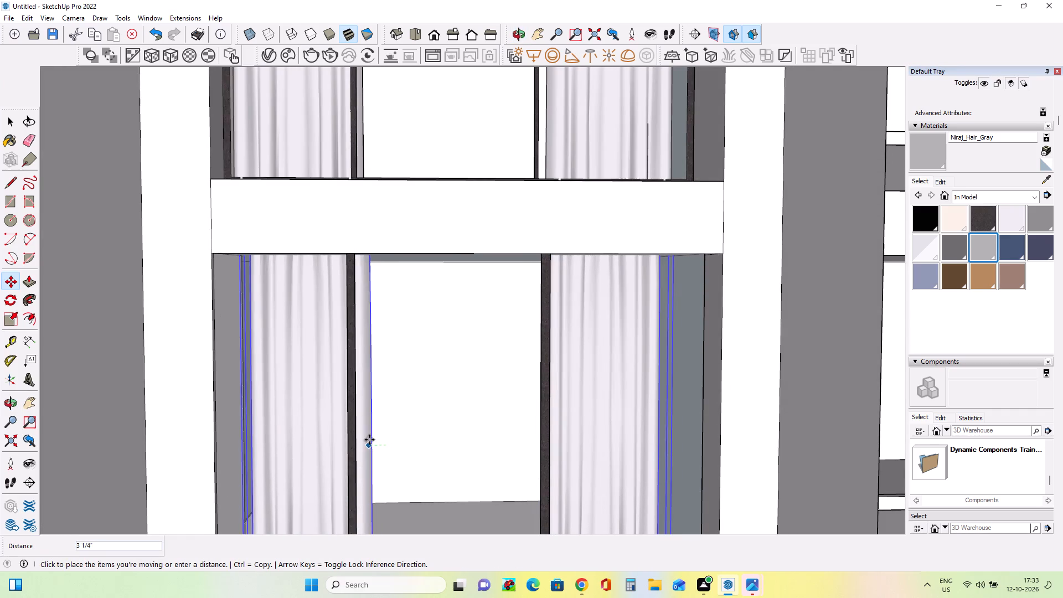
click(370, 440)
Copy the second-highest window's curtain down by about 7' 9" into the third window from the top.
middle_drag(458, 399, 469, 438)
scroll(468, 437, down, 9)
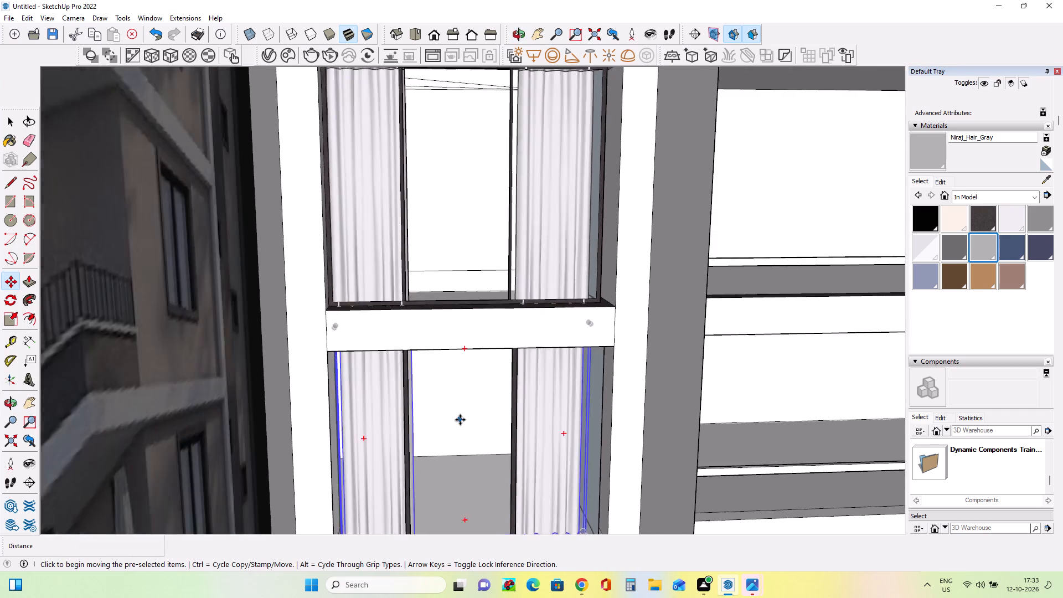
scroll(460, 420, down, 12)
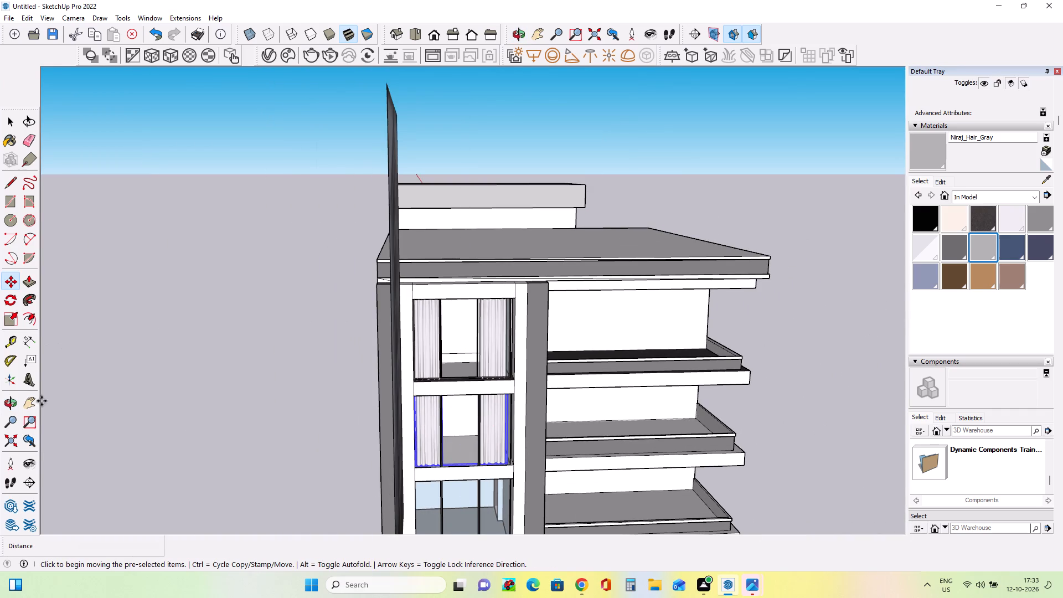
click(35, 408)
drag(543, 411, 488, 188)
scroll(407, 222, up, 6)
middle_drag(482, 443, 483, 412)
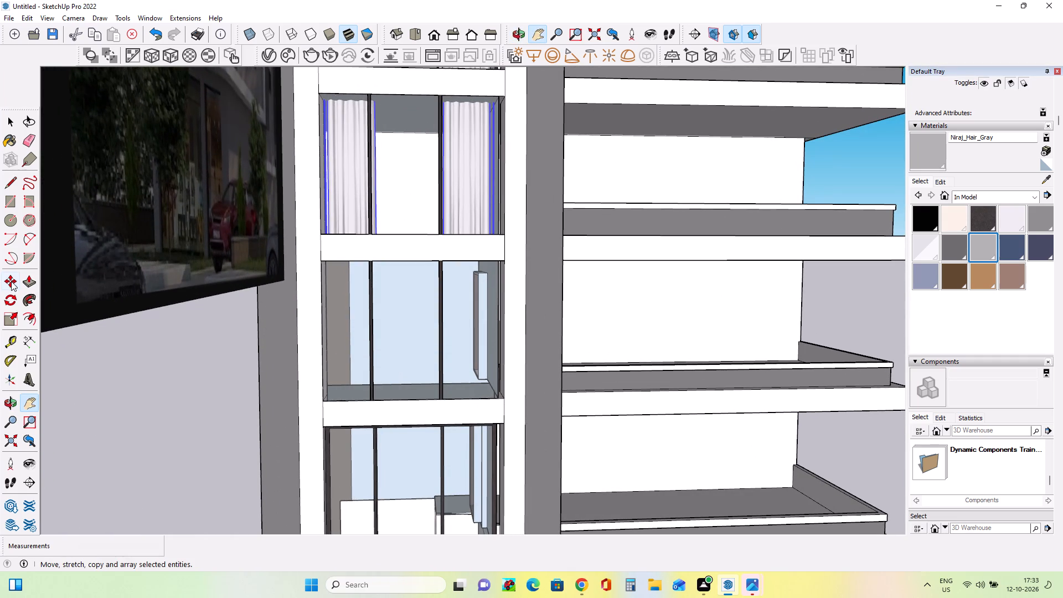
click(11, 282)
right_click(11, 282)
click(380, 235)
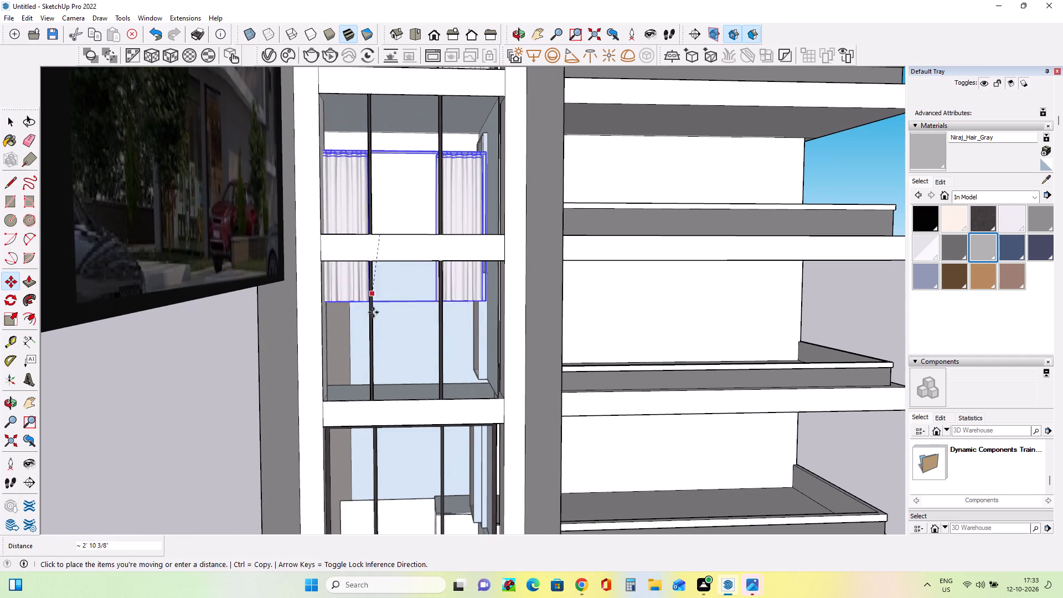
click(379, 408)
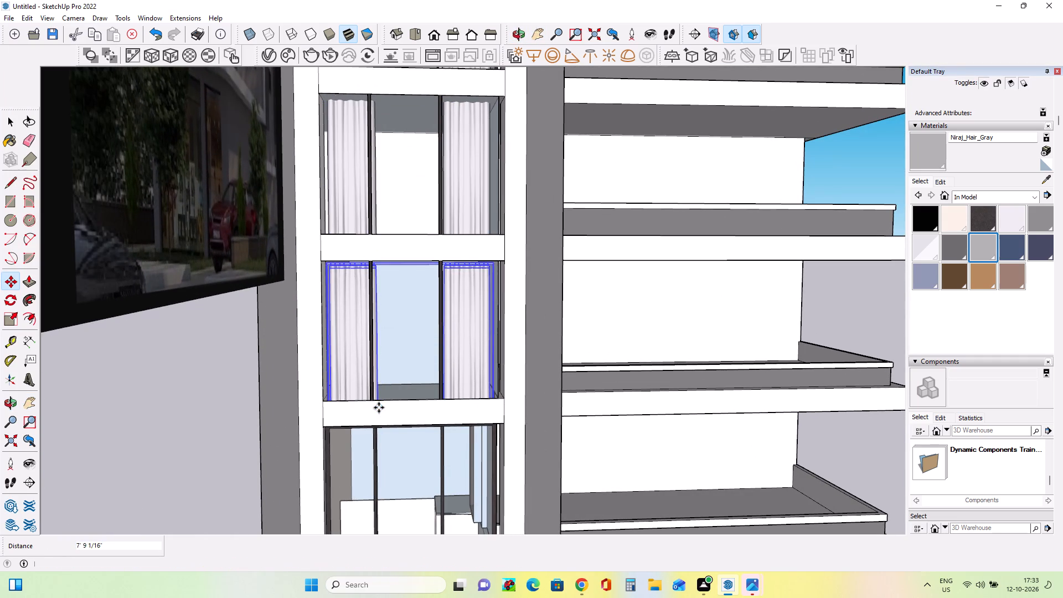
Copy the curtain from the third window down by about 7' 10" into the fourth window from the top.
click(379, 403)
scroll(367, 461, down, 4)
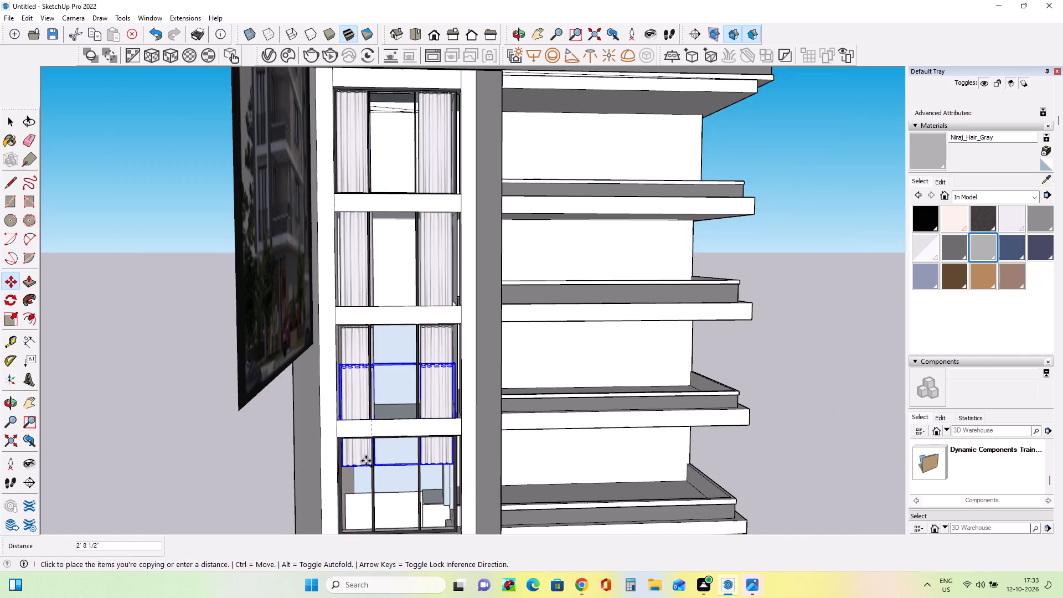
scroll(365, 461, down, 11)
scroll(369, 490, up, 9)
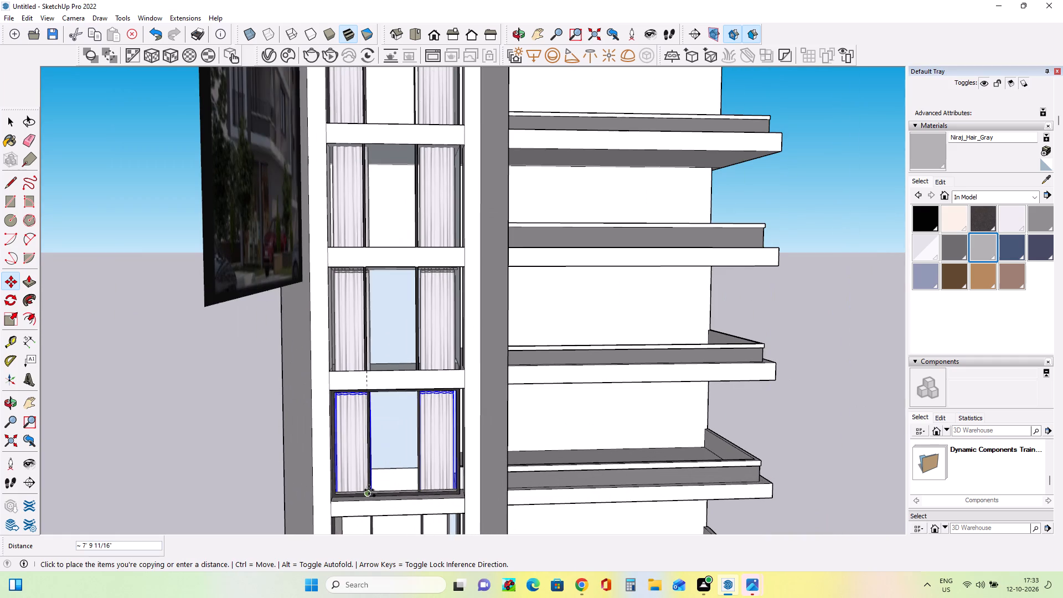
click(369, 490)
Copy the curtain from the fourth window straight down into the lowest window of the same column.
click(369, 490)
scroll(374, 499, down, 5)
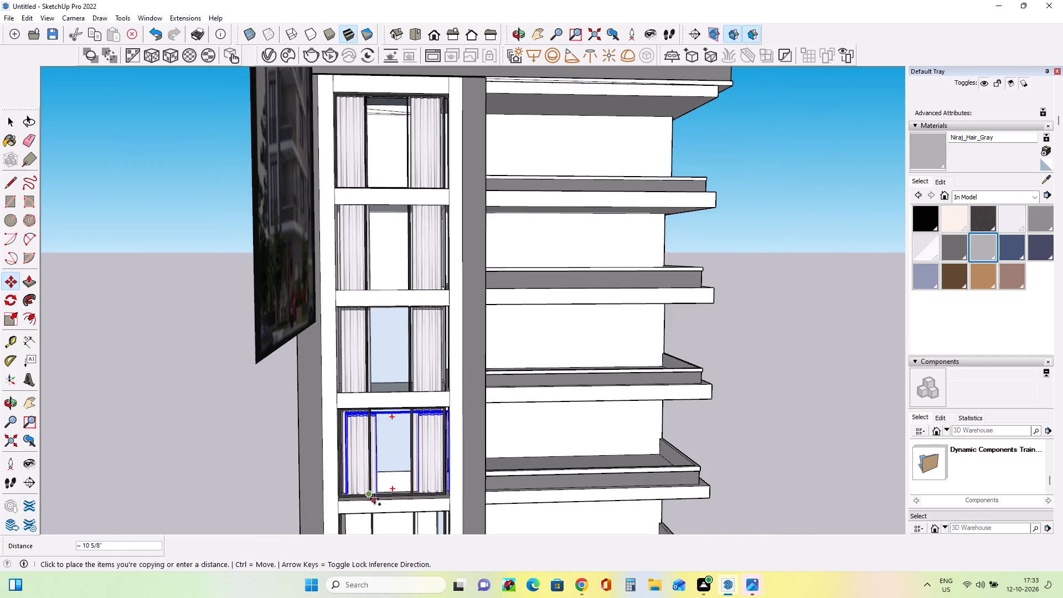
scroll(374, 499, down, 15)
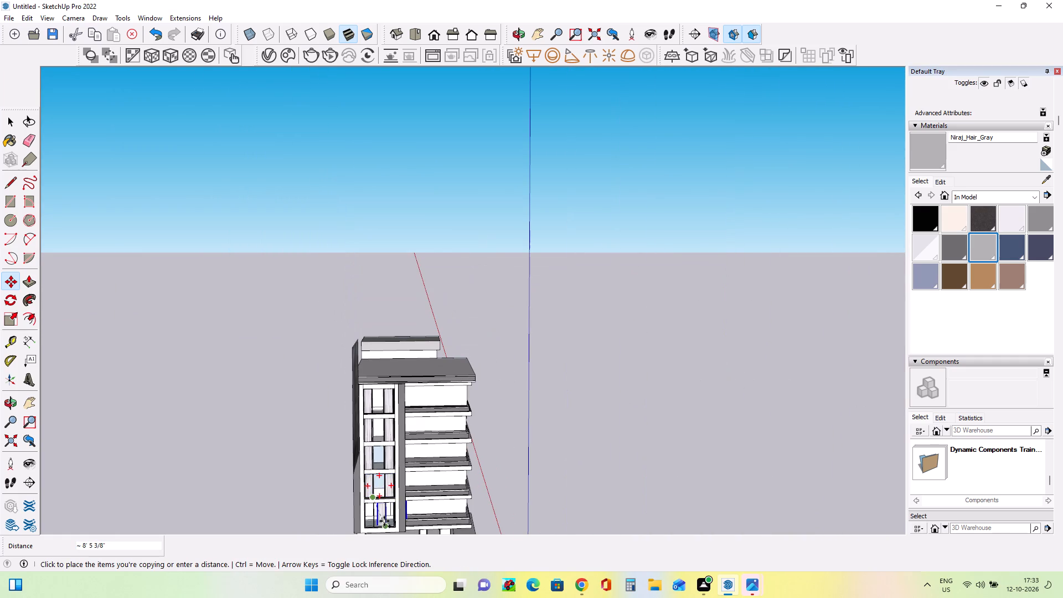
scroll(381, 517, up, 15)
middle_drag(374, 513, 361, 395)
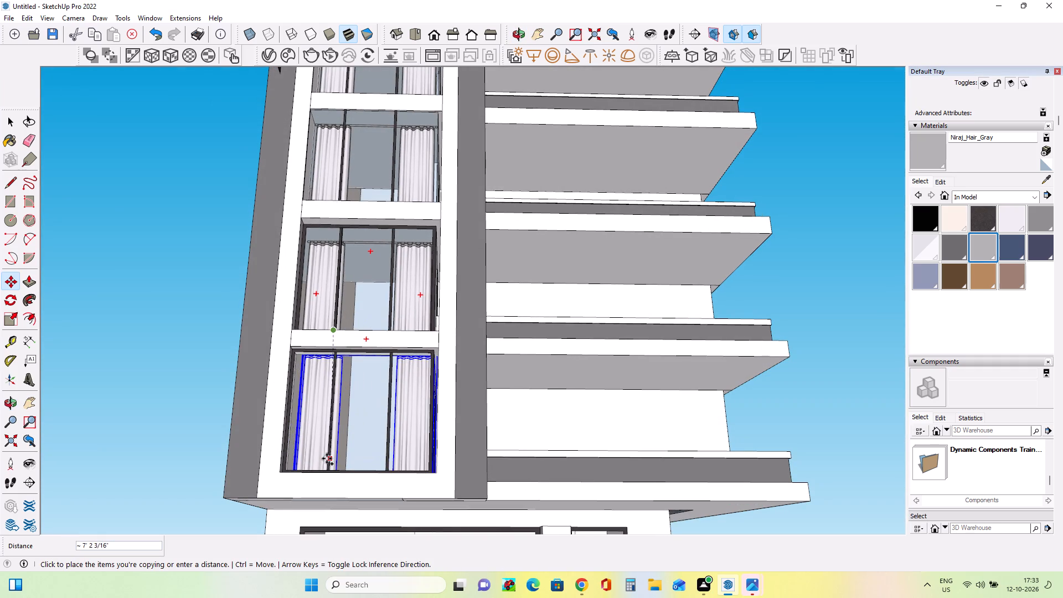
click(323, 458)
Close the top-floor window's central opening with a face by drawing a vertical line about 6' 8" long, then erase the line.
middle_drag(409, 411, 405, 455)
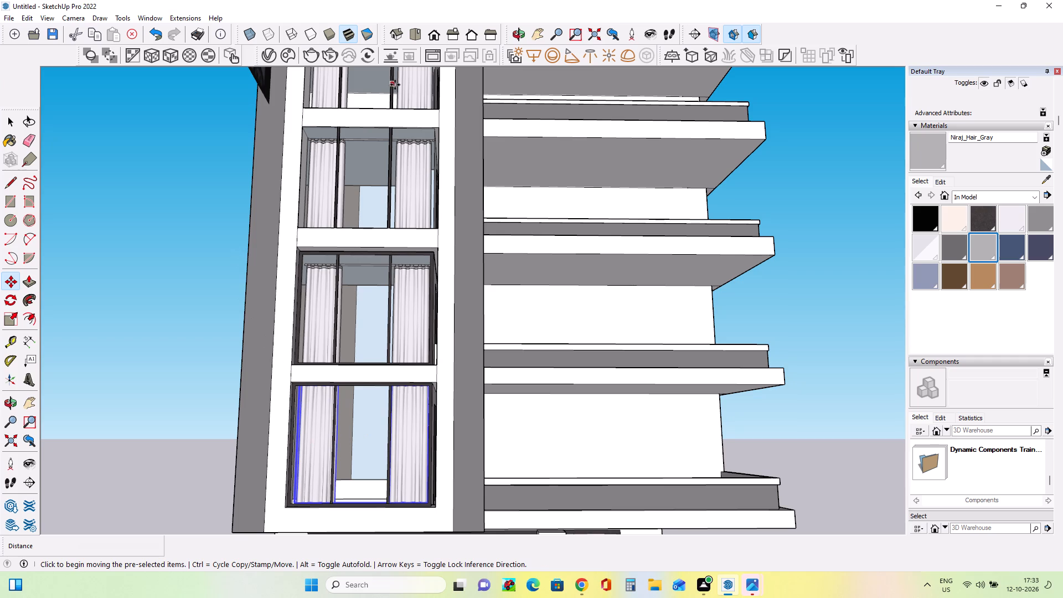
scroll(385, 161, down, 10)
middle_drag(394, 153, 410, 346)
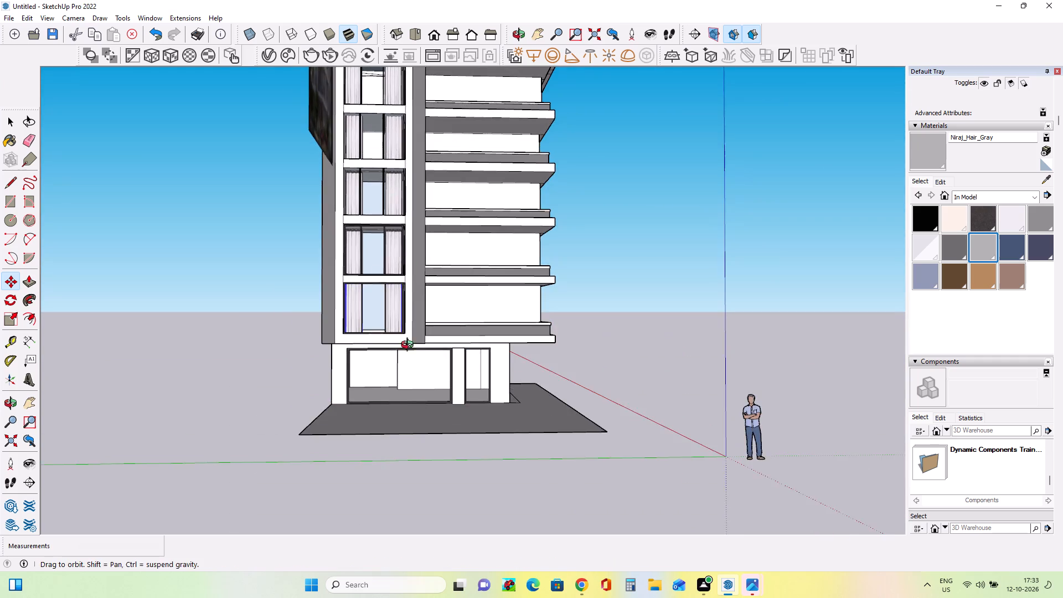
middle_drag(410, 346, 406, 381)
scroll(395, 347, down, 1)
middle_drag(394, 139, 401, 193)
scroll(342, 220, up, 12)
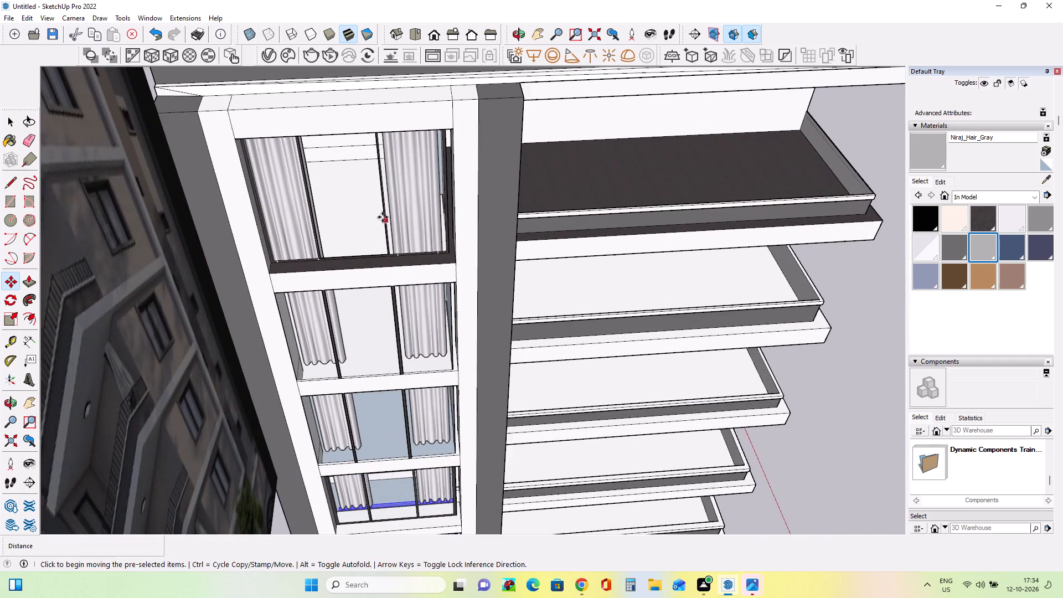
middle_drag(382, 213, 383, 170)
click(6, 185)
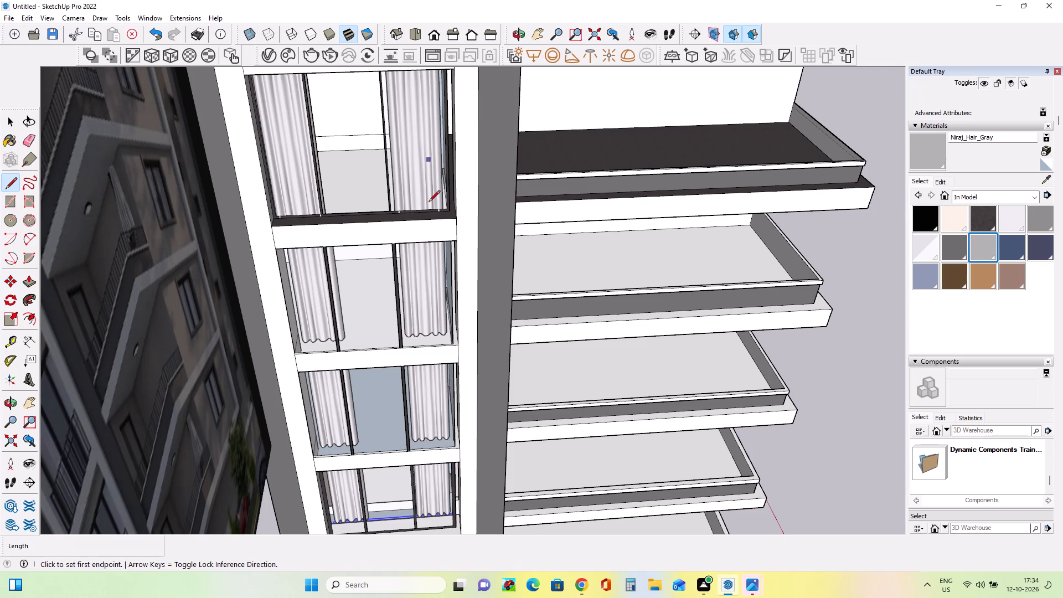
click(367, 215)
scroll(359, 207, down, 8)
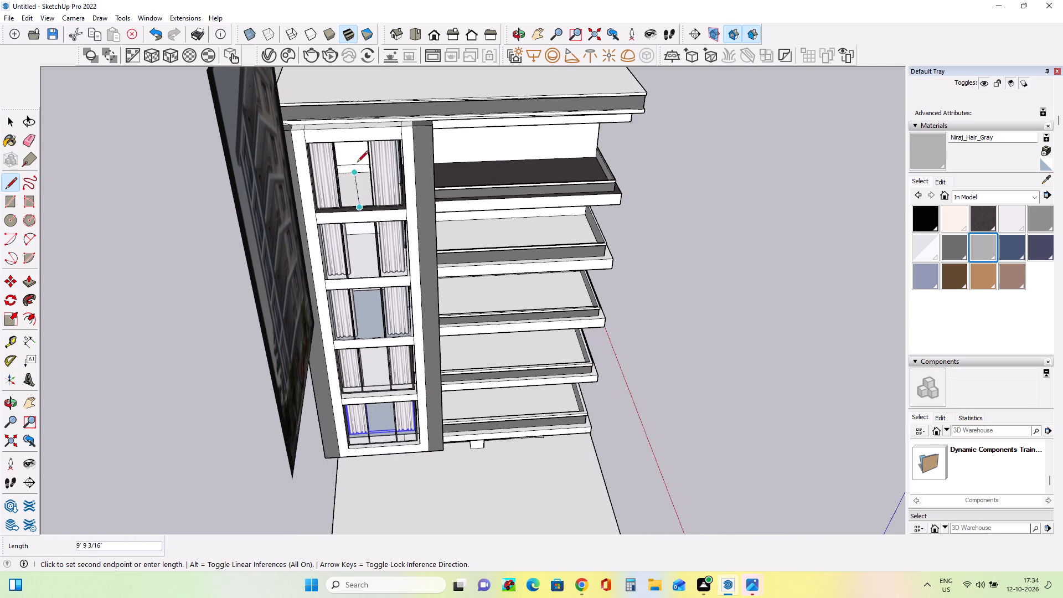
click(358, 145)
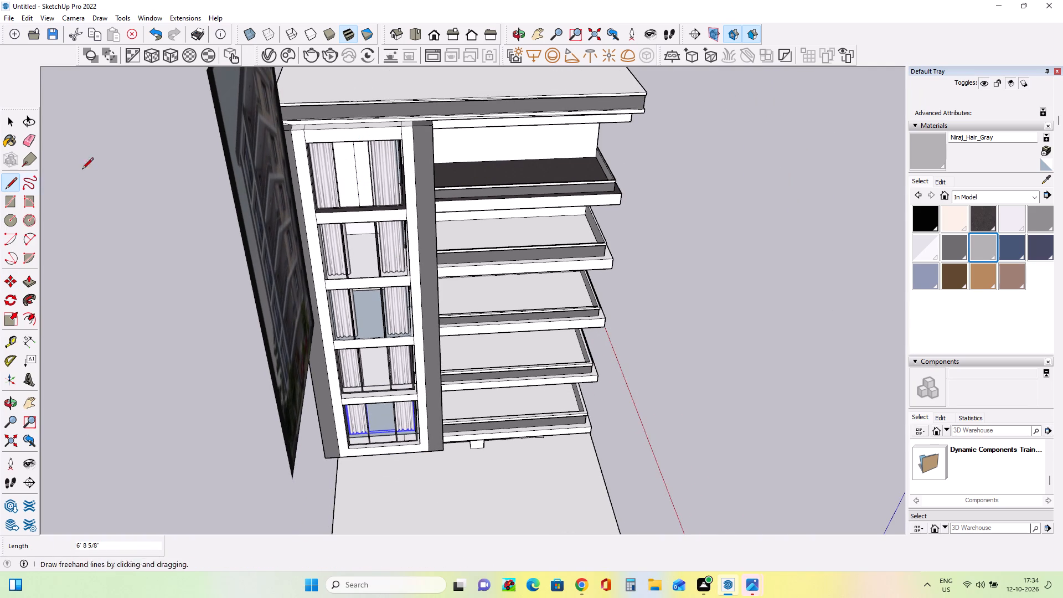
click(32, 145)
scroll(367, 185, up, 4)
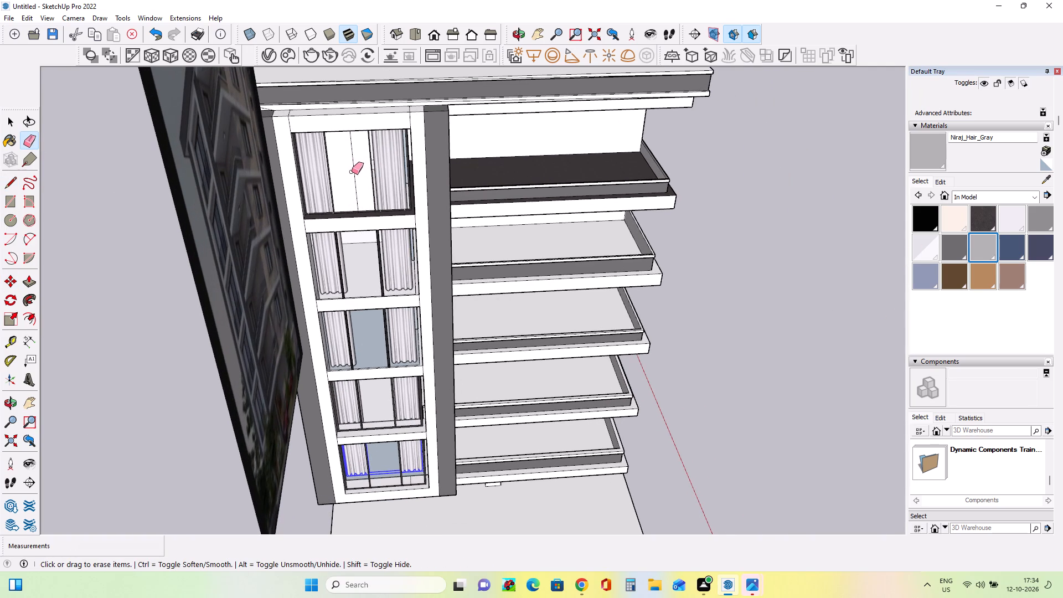
click(352, 172)
Paint the new face in the top-floor window with the CoolGray4 material.
click(1010, 218)
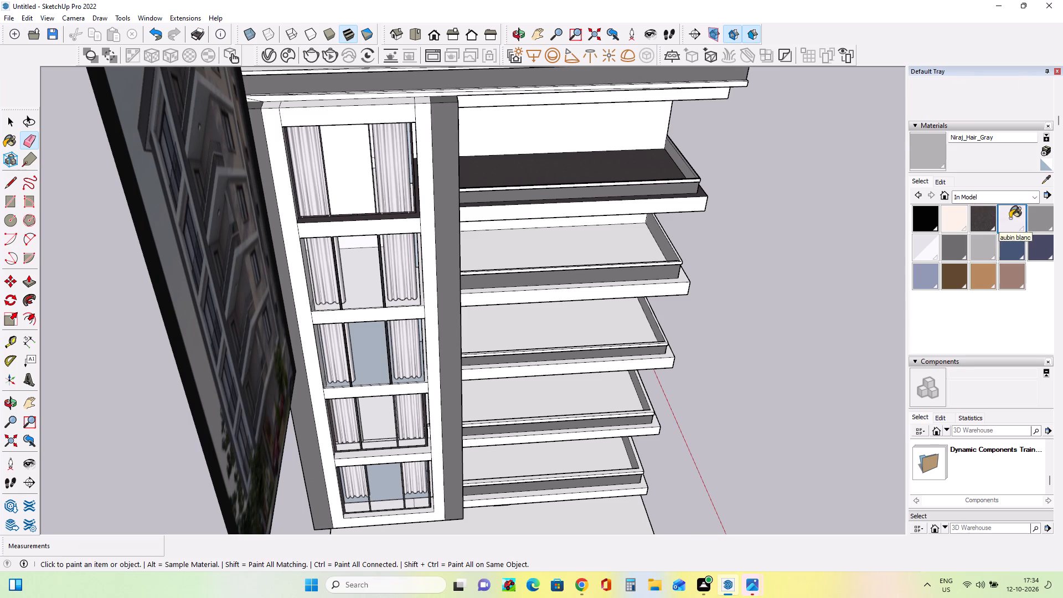
click(911, 237)
click(933, 236)
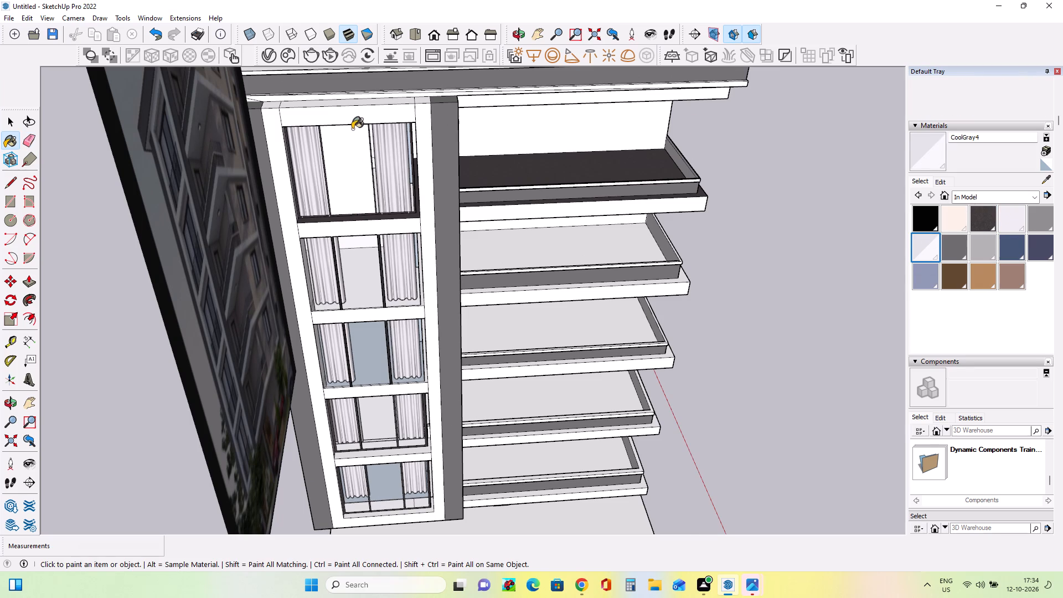
click(356, 168)
Examine the building from the front corner, comparing the curtained windows and balcony openings with the reference photo.
middle_drag(409, 249, 401, 130)
scroll(411, 165, down, 5)
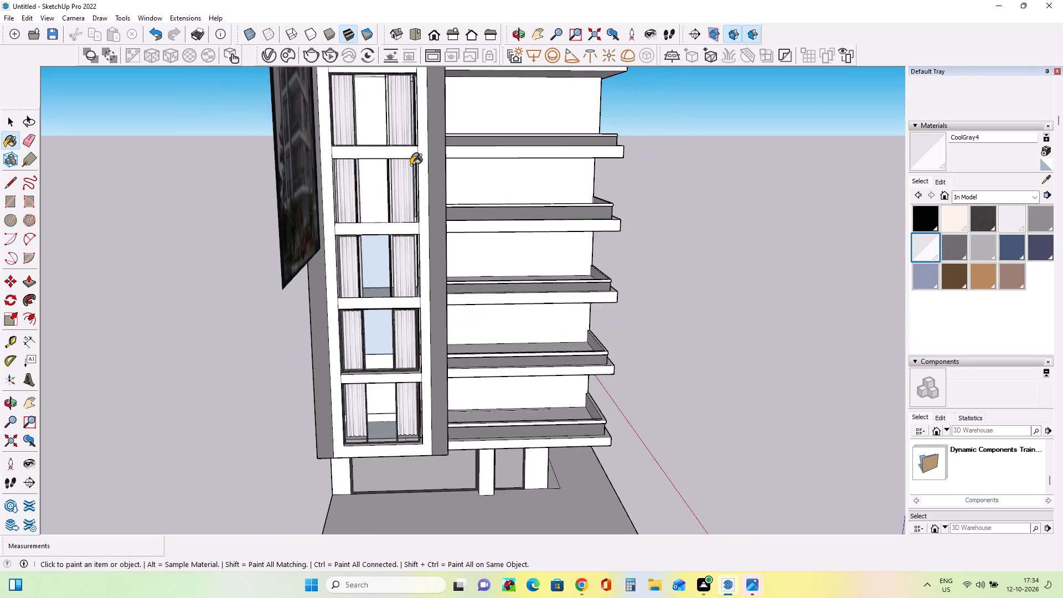
scroll(411, 165, down, 8)
middle_drag(699, 239, 407, 267)
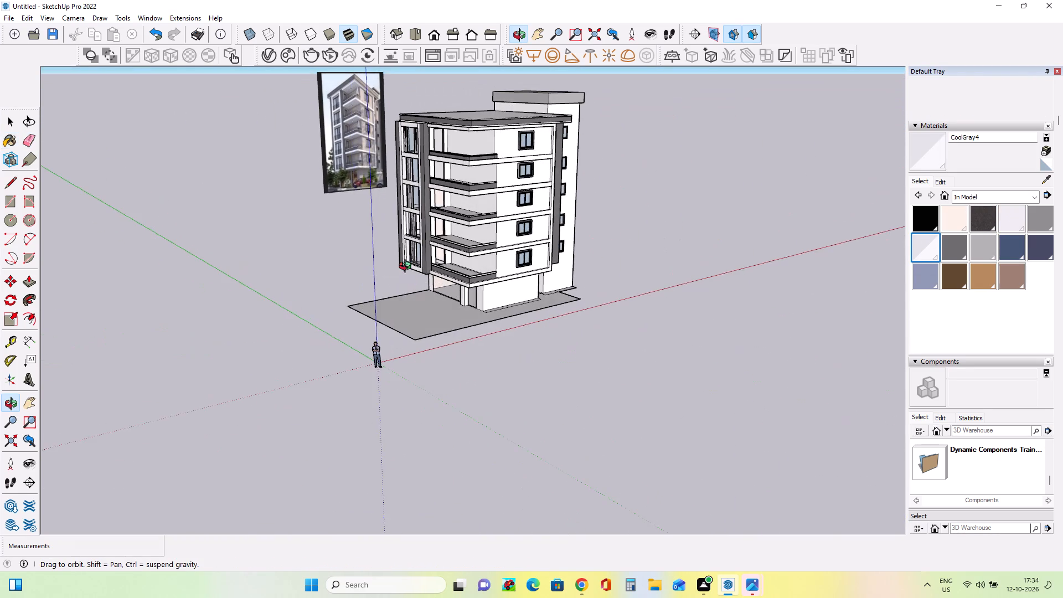
middle_drag(407, 267, 408, 267)
scroll(459, 219, up, 6)
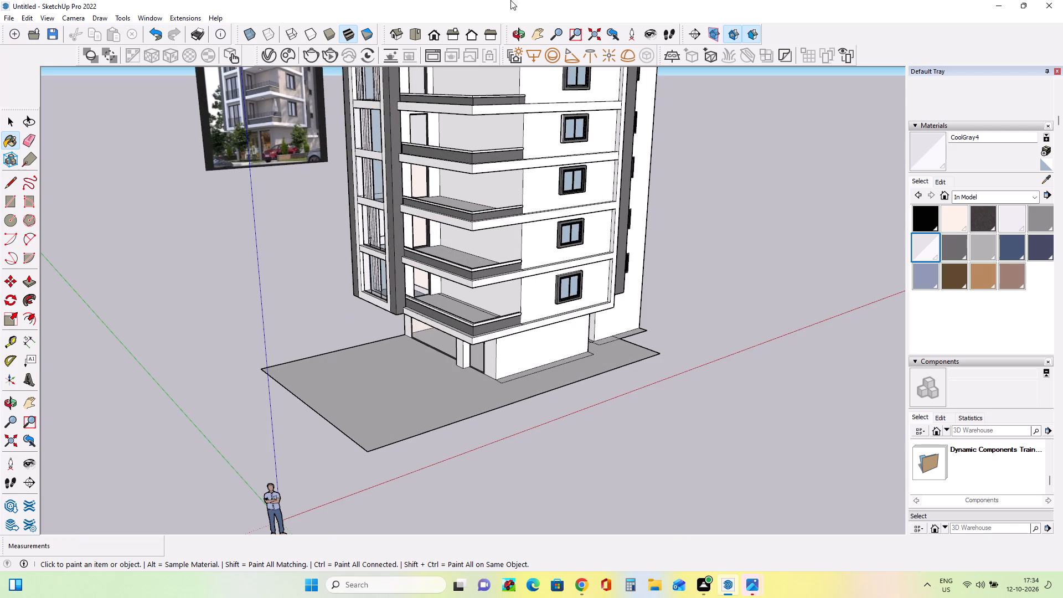
middle_drag(388, 218, 394, 243)
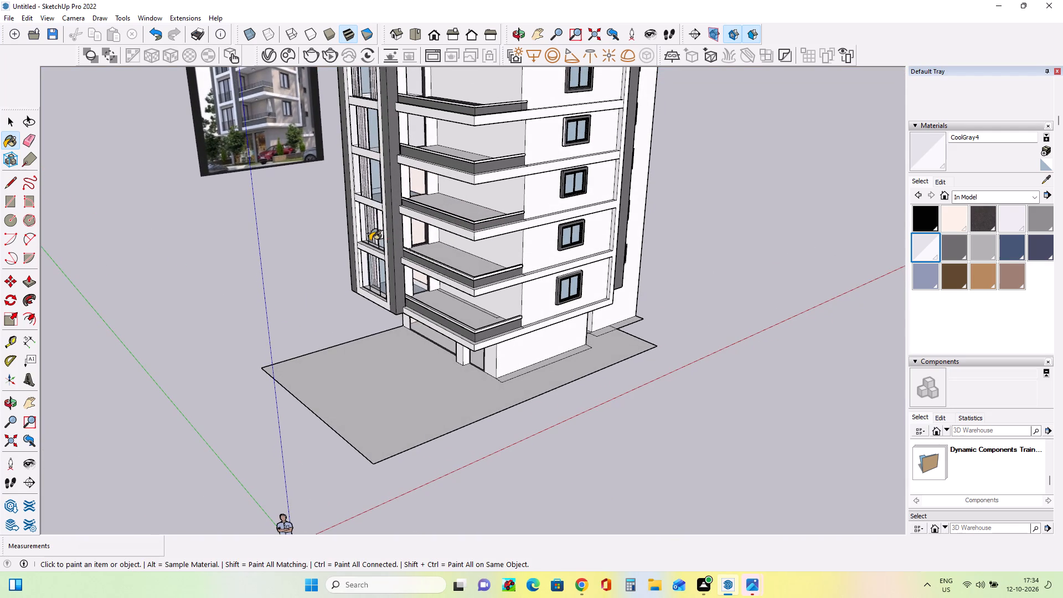
middle_click(370, 185)
scroll(370, 185, down, 3)
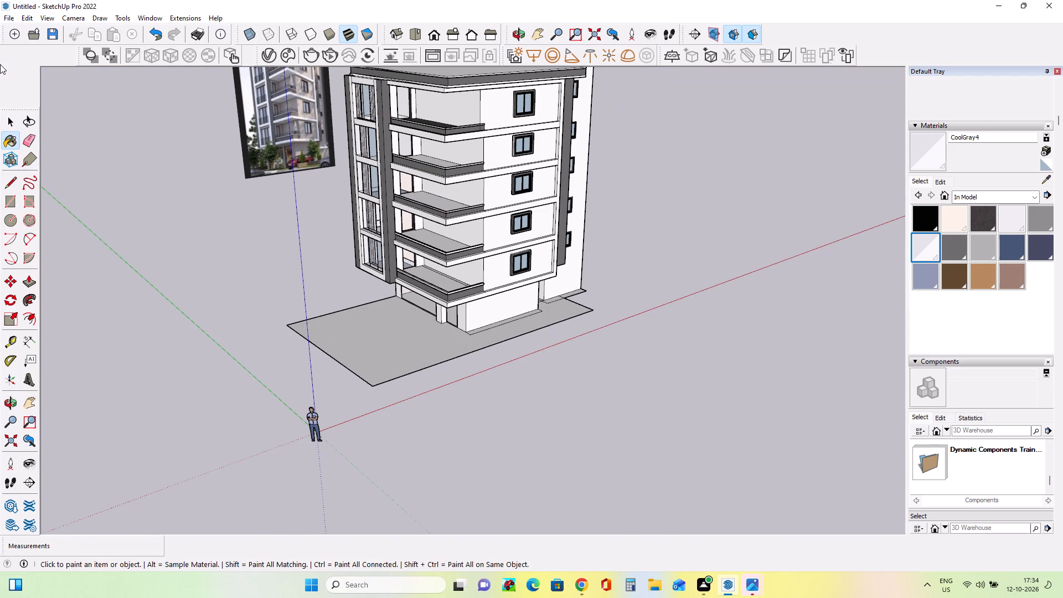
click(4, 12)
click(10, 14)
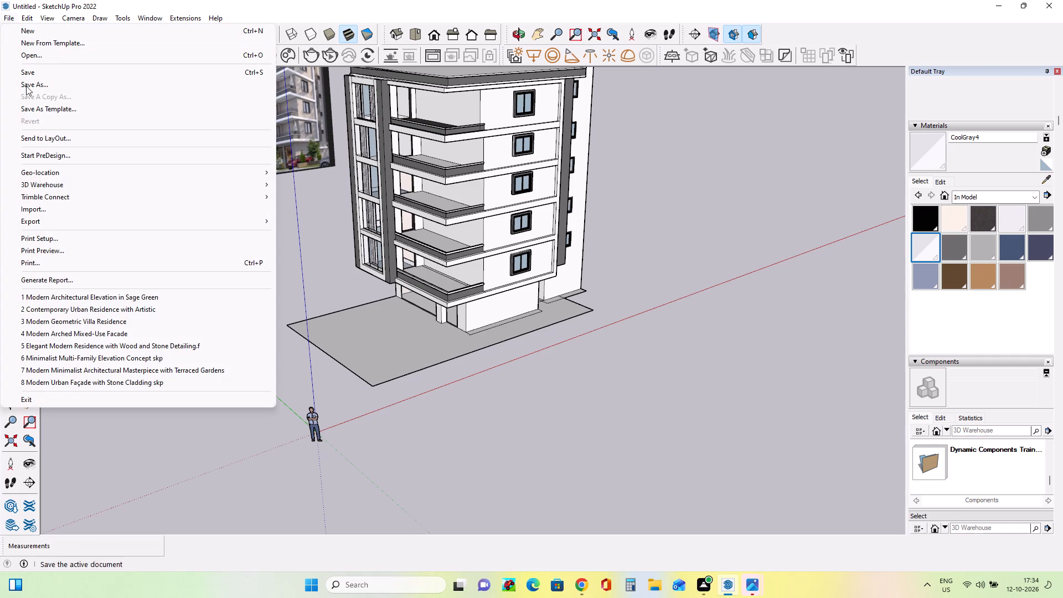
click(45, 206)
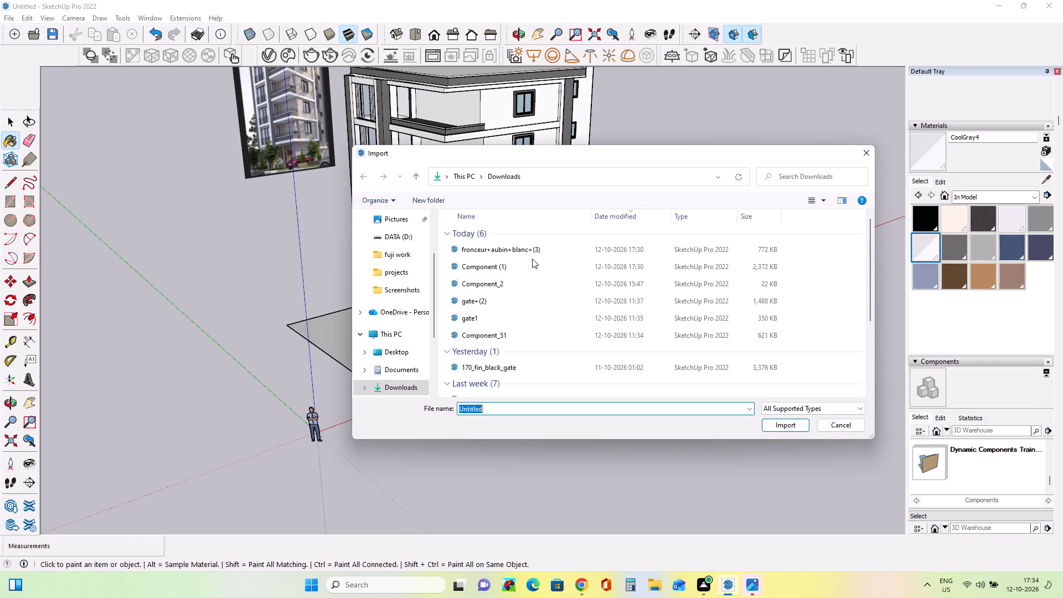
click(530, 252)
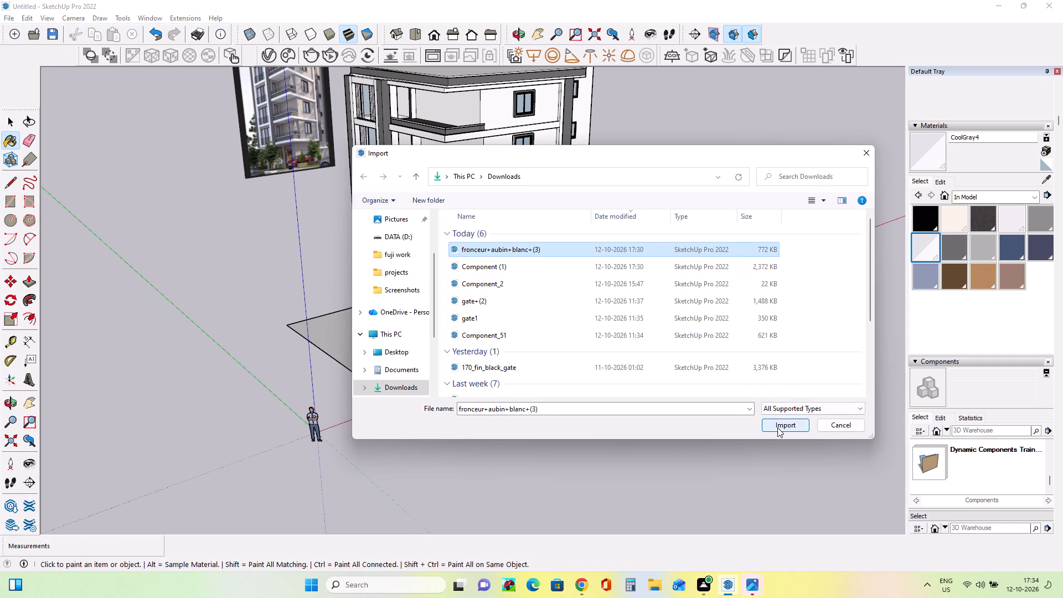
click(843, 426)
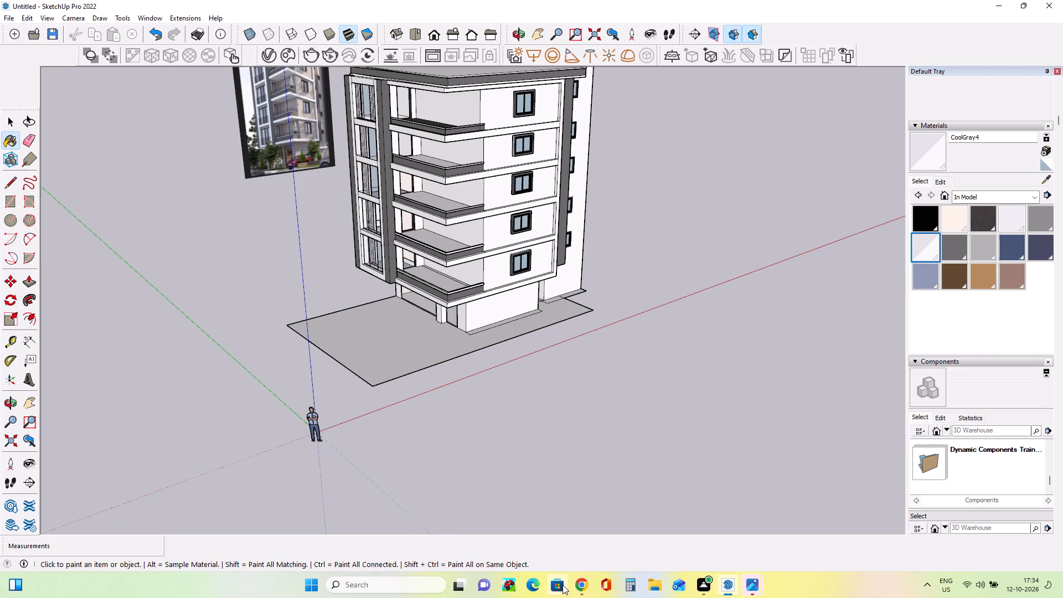
Switch to Chrome and browse further through the 3D Warehouse curtain results, loading more models.
click(577, 586)
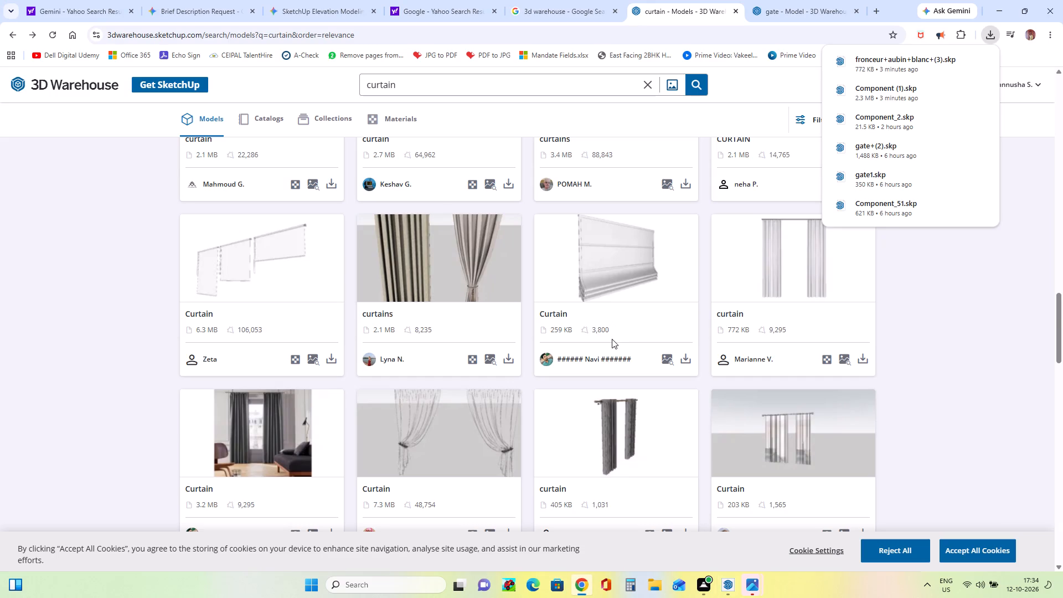
scroll(612, 339, down, 8)
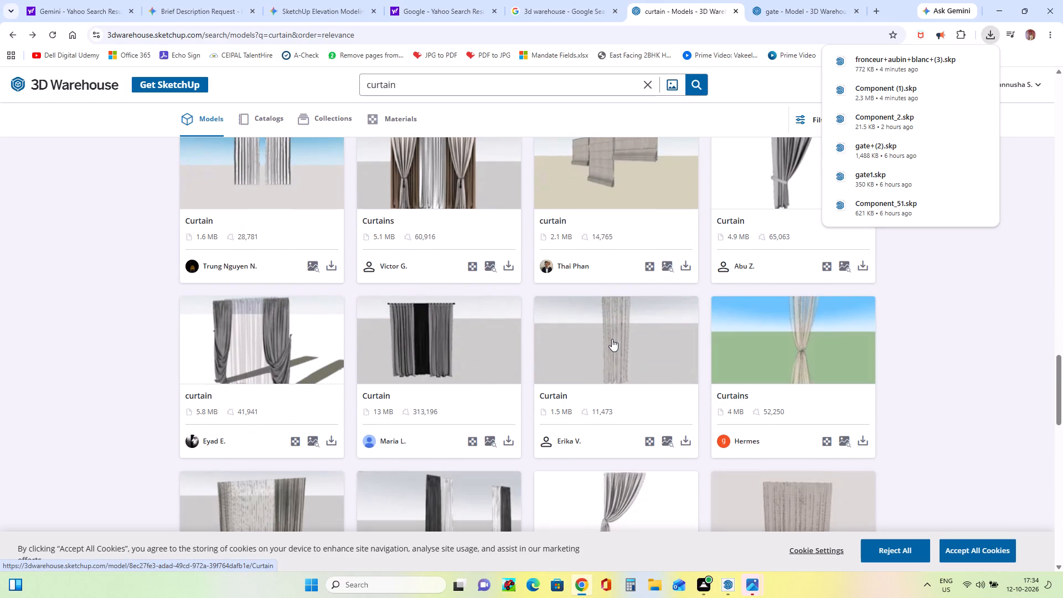
scroll(612, 339, down, 4)
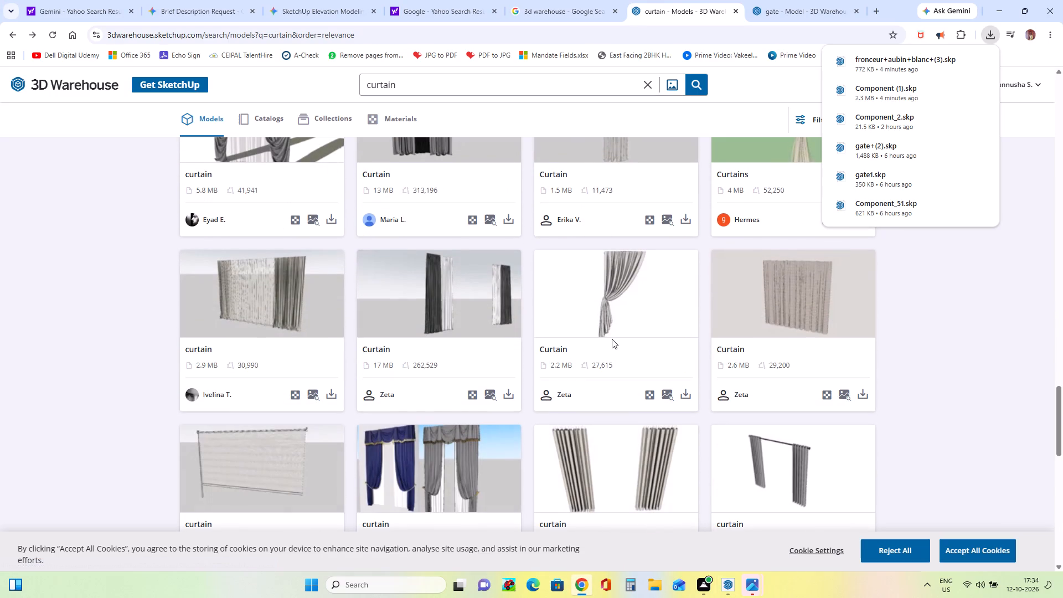
scroll(612, 339, down, 10)
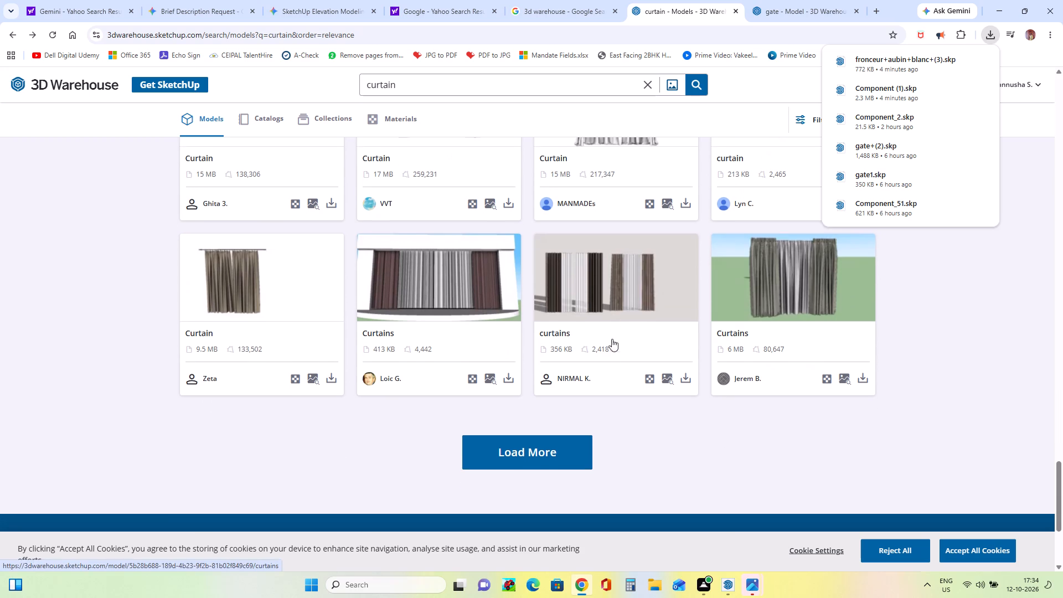
click(562, 436)
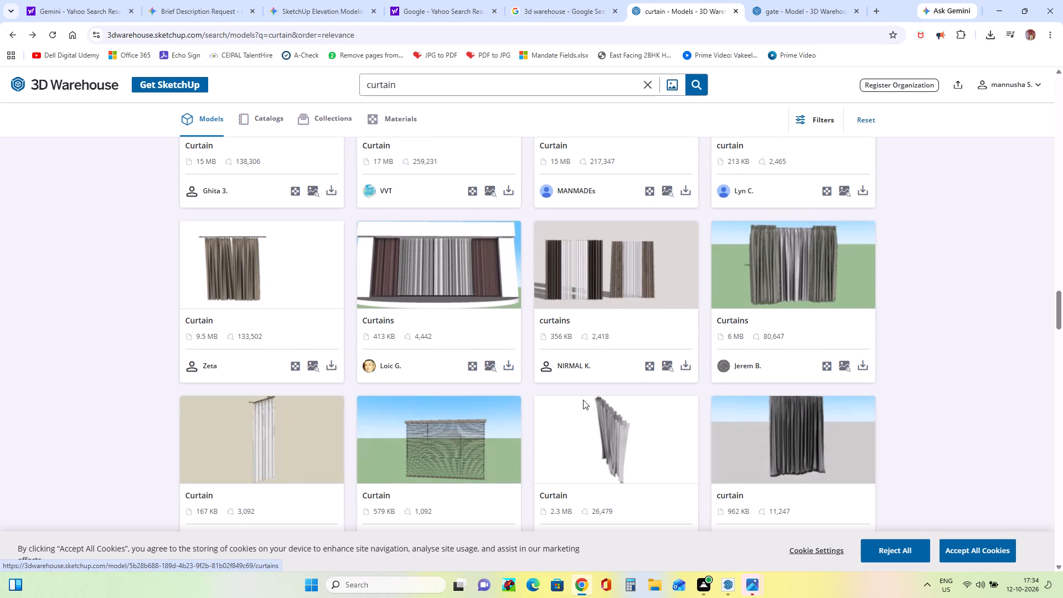
scroll(351, 473, down, 2)
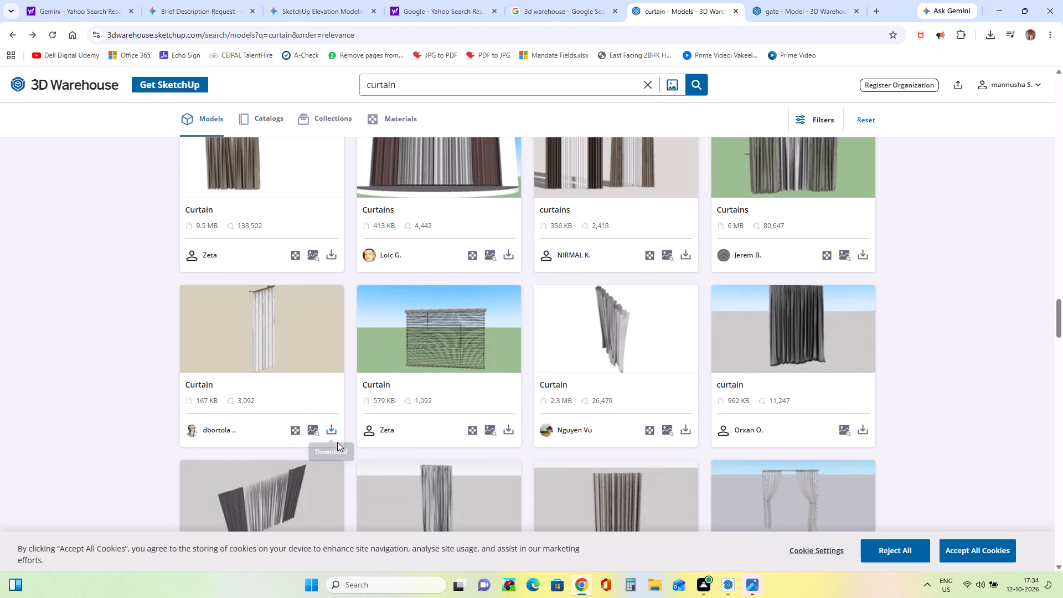
Open the white 167 KB single-panel Curtain model in 3D Warehouse and download it.
click(282, 334)
right_click(282, 334)
double_click(242, 309)
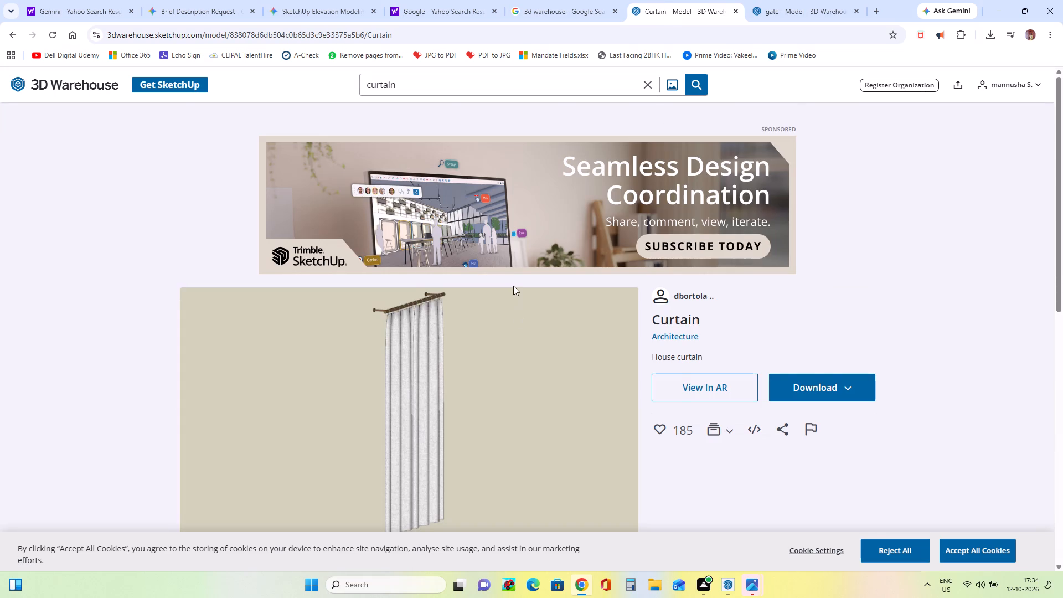
scroll(513, 286, down, 3)
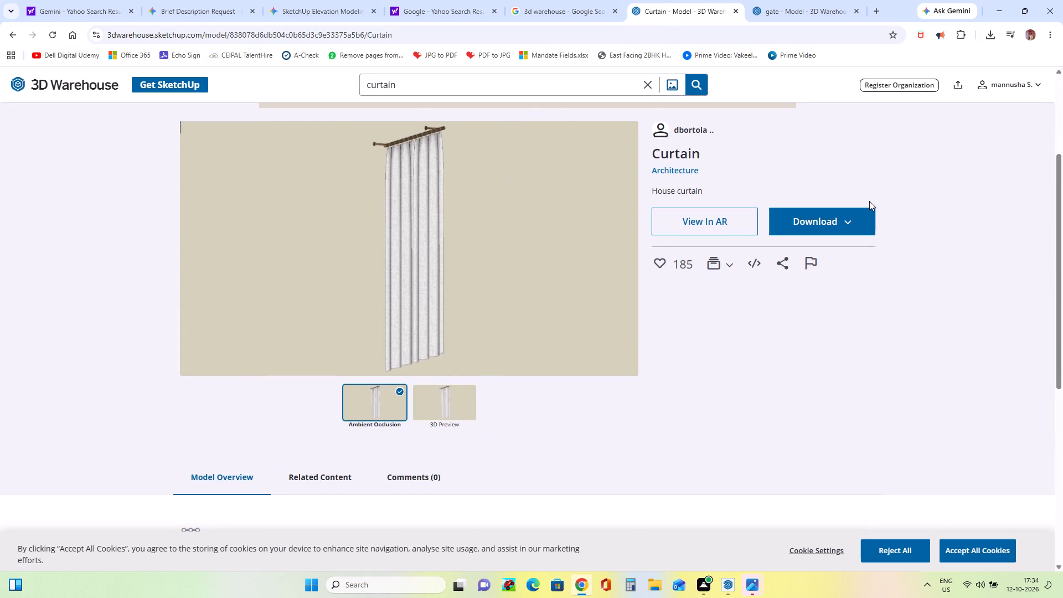
click(817, 226)
click(819, 246)
Switch to SketchUp, import the Tenda curtain model from Downloads, and place it on the ground beside the building.
click(988, 16)
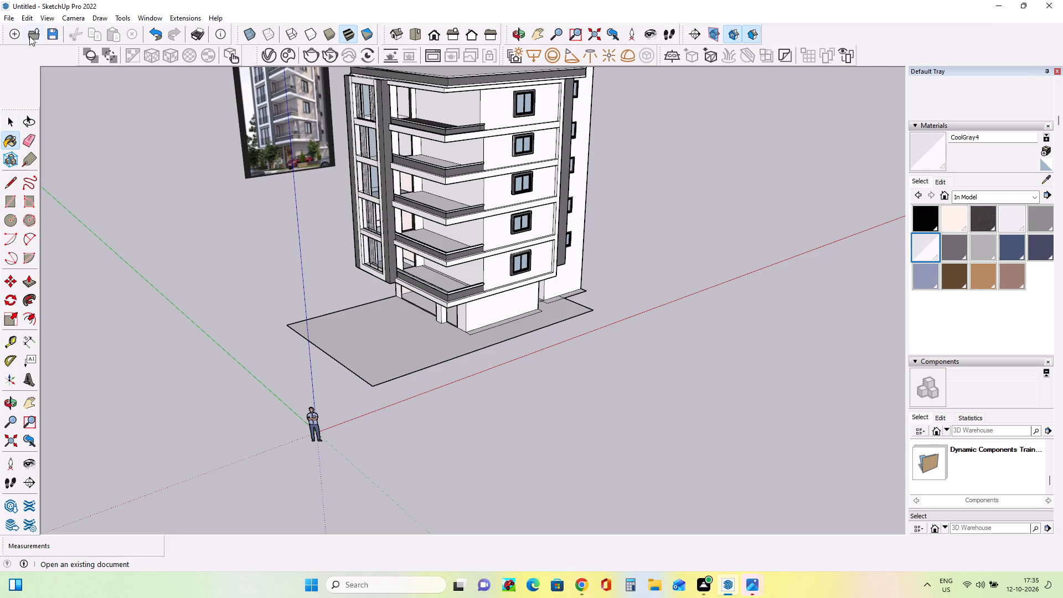
click(6, 18)
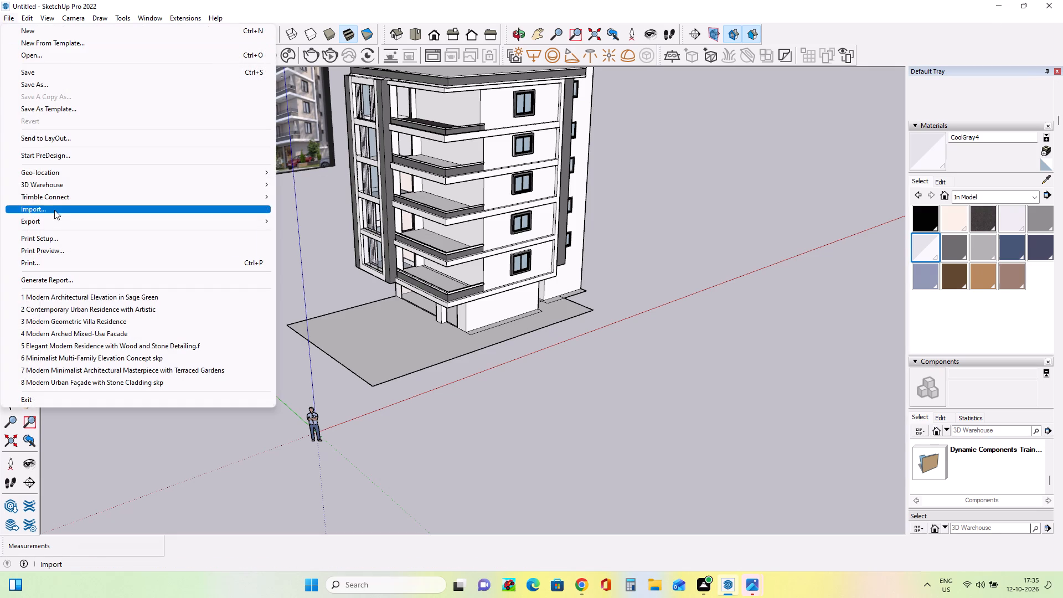
click(54, 210)
click(791, 426)
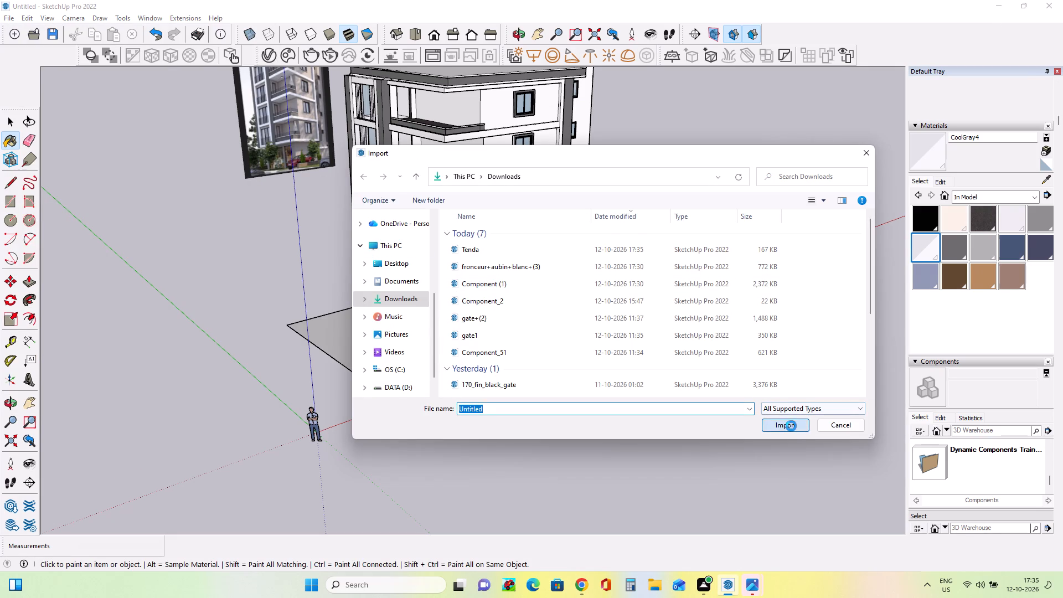
click(602, 297)
click(496, 256)
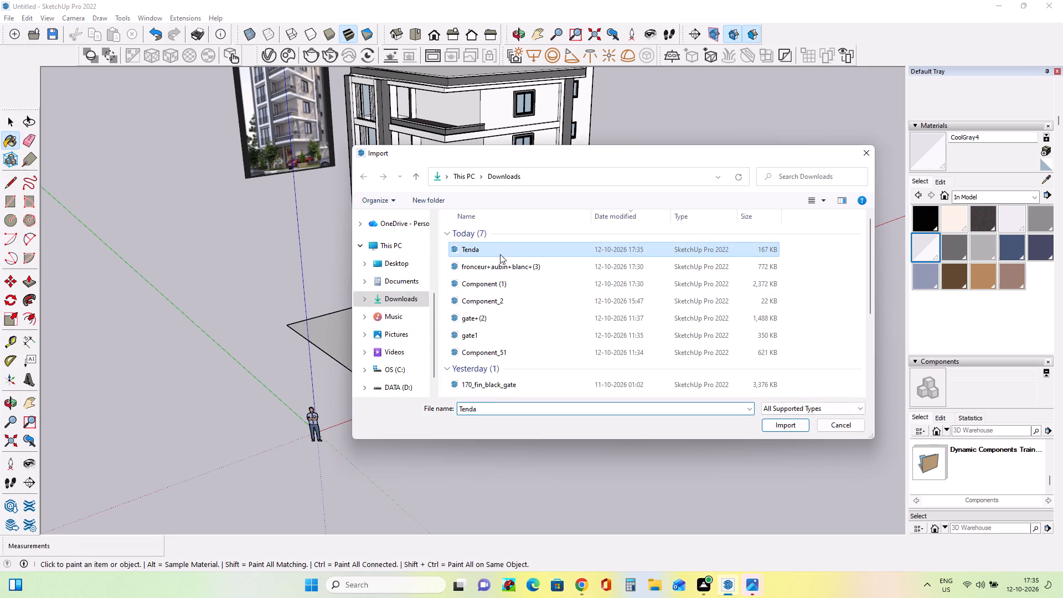
click(780, 427)
middle_drag(632, 335, 429, 349)
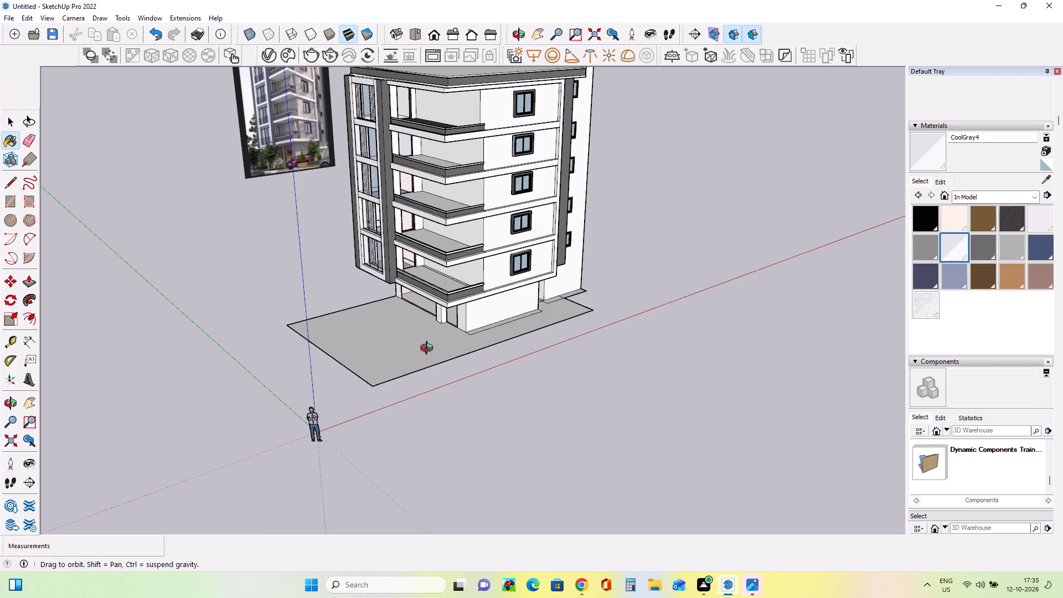
middle_drag(429, 349, 416, 350)
middle_drag(589, 338, 571, 343)
click(697, 344)
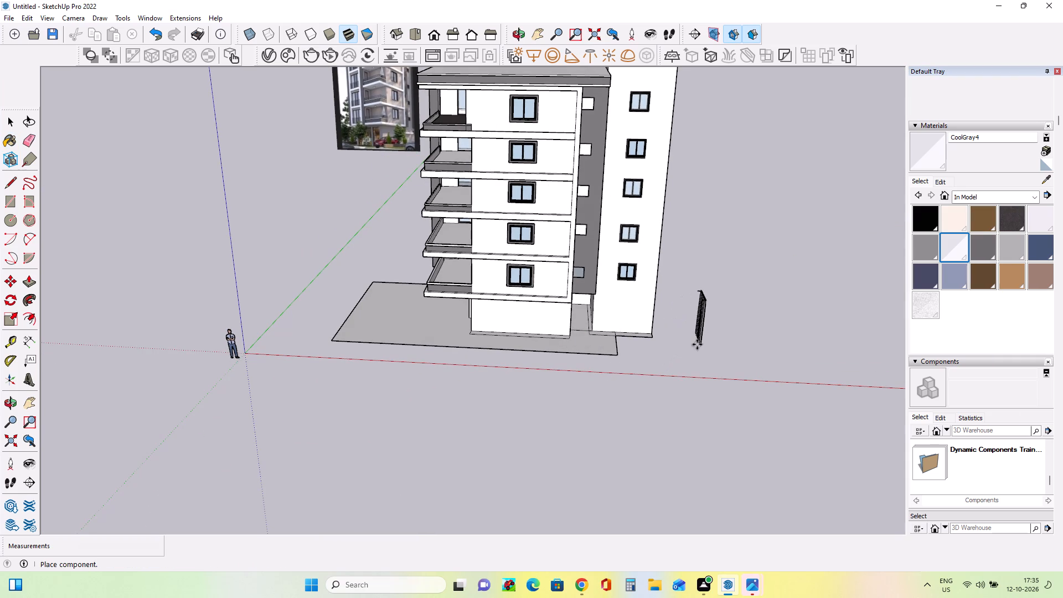
Rotate the imported curtain 90 degrees about the vertical axis so it lies parallel to the building's front.
click(11, 300)
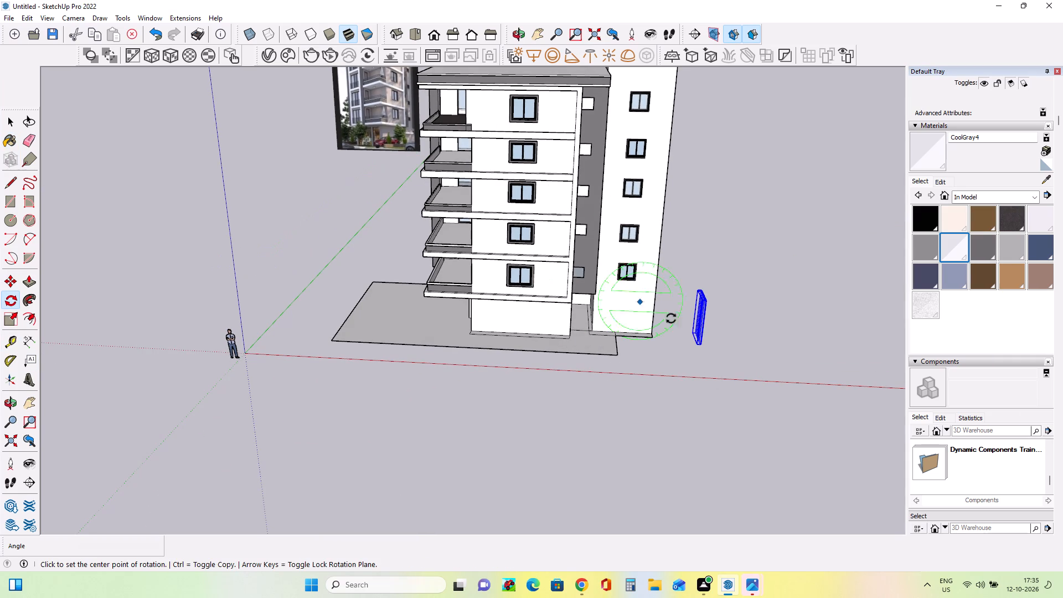
click(749, 327)
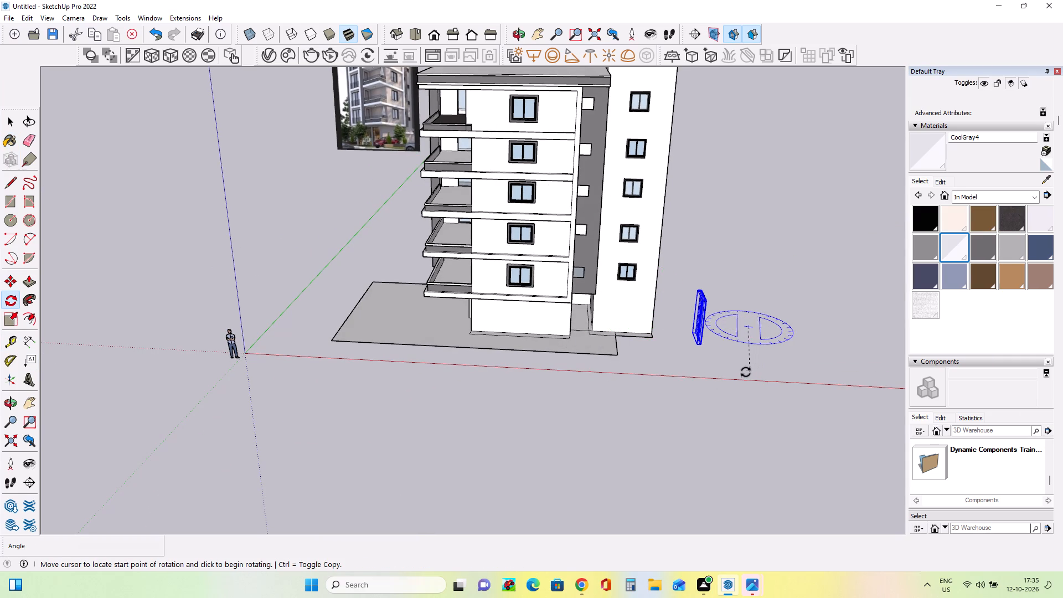
click(781, 373)
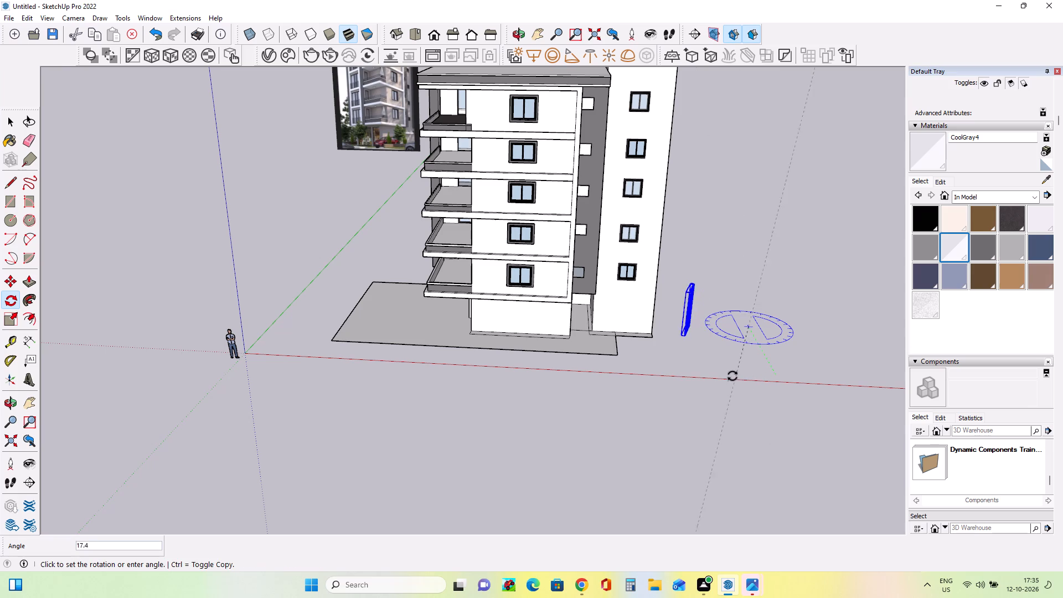
click(608, 322)
Move the curtain by its upper corner into the top corner of the top-floor balcony door opening.
scroll(749, 334, down, 7)
scroll(723, 318, up, 1)
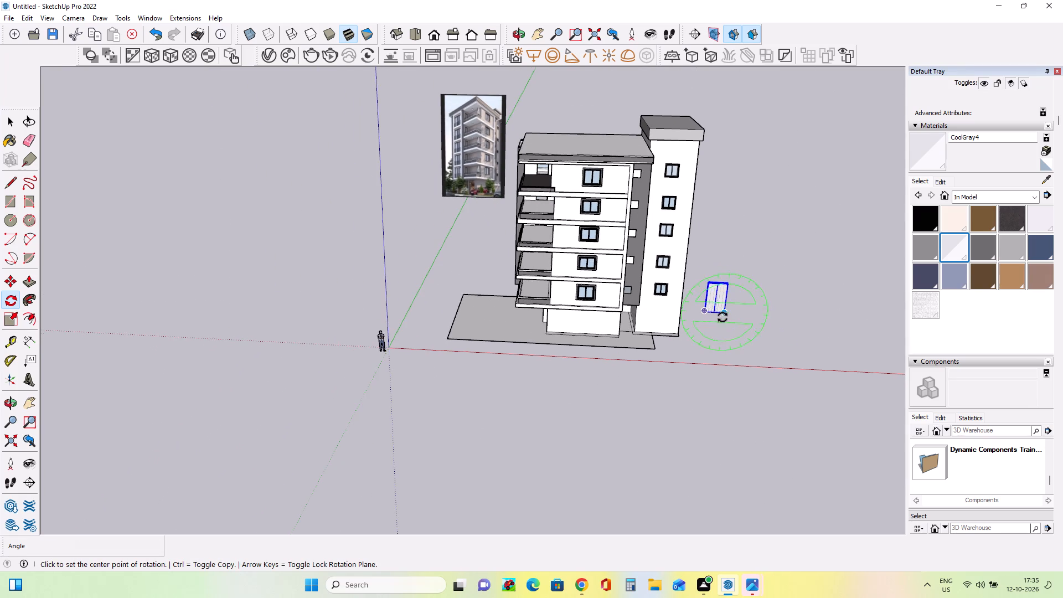
scroll(723, 317, up, 2)
scroll(665, 290, up, 1)
click(12, 281)
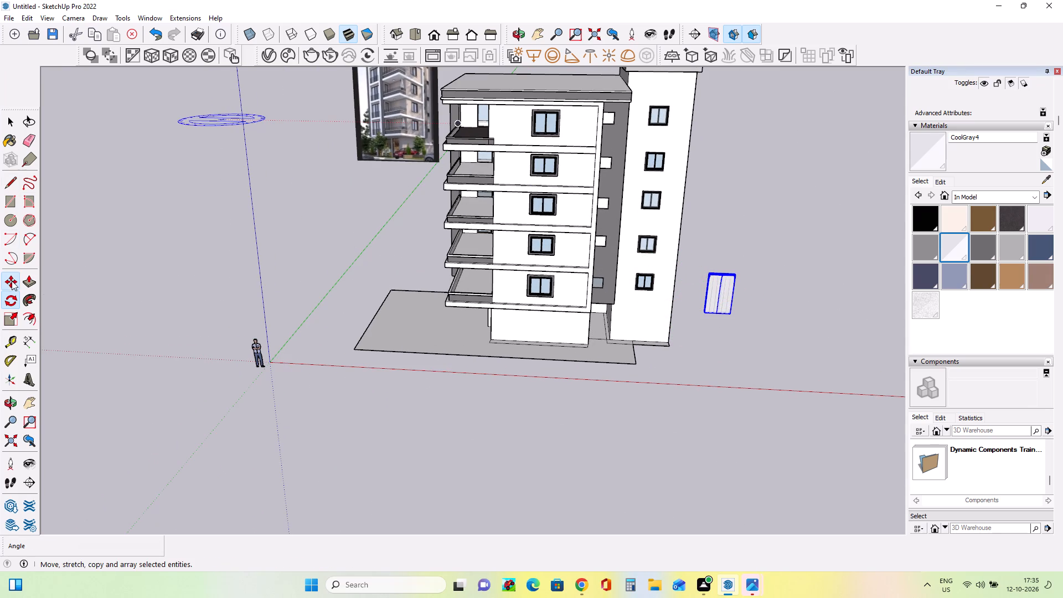
click(708, 273)
scroll(463, 116, up, 8)
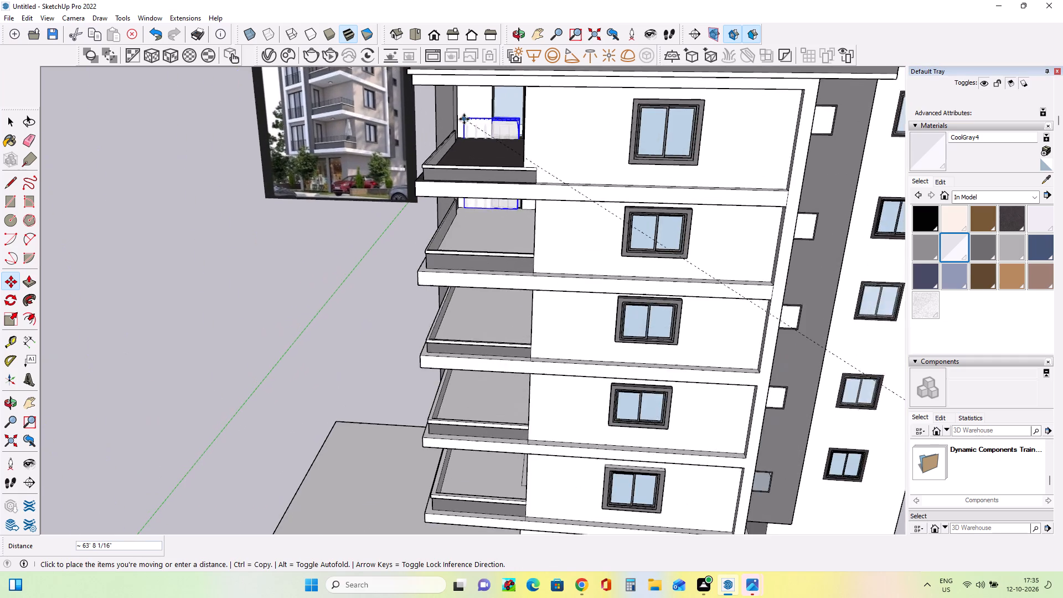
middle_drag(483, 112, 546, 73)
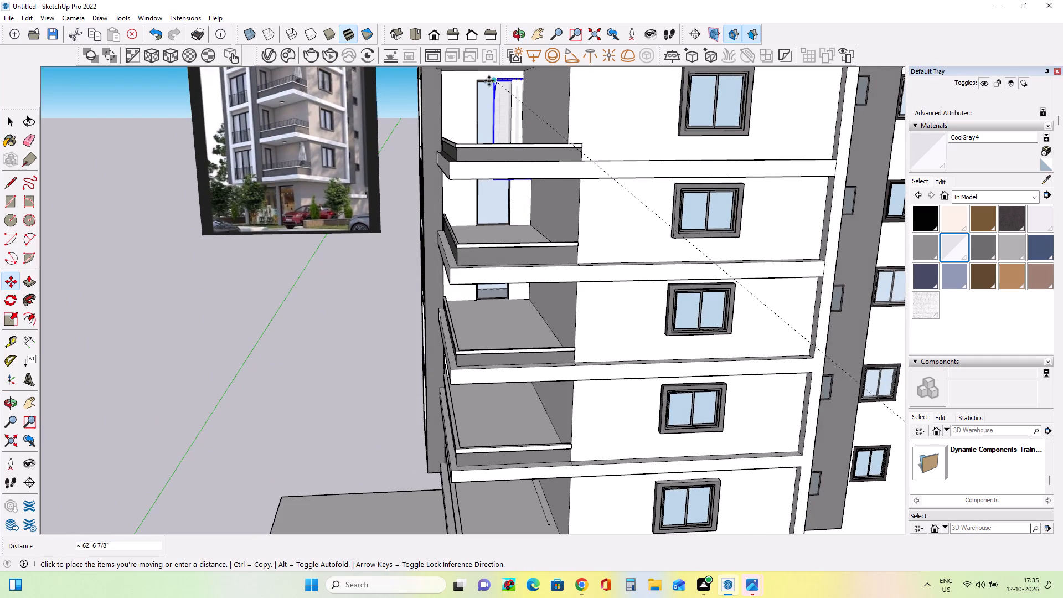
click(480, 82)
Narrow the curtain in the top-floor balcony door and scale it down uniformly by about 0.78.
middle_drag(538, 122, 491, 161)
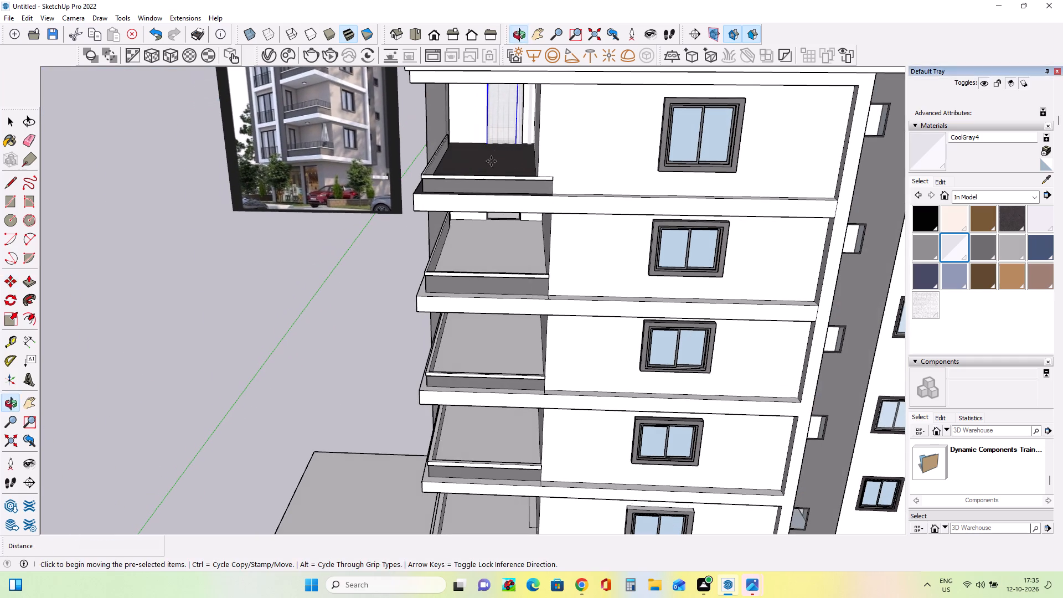
click(7, 317)
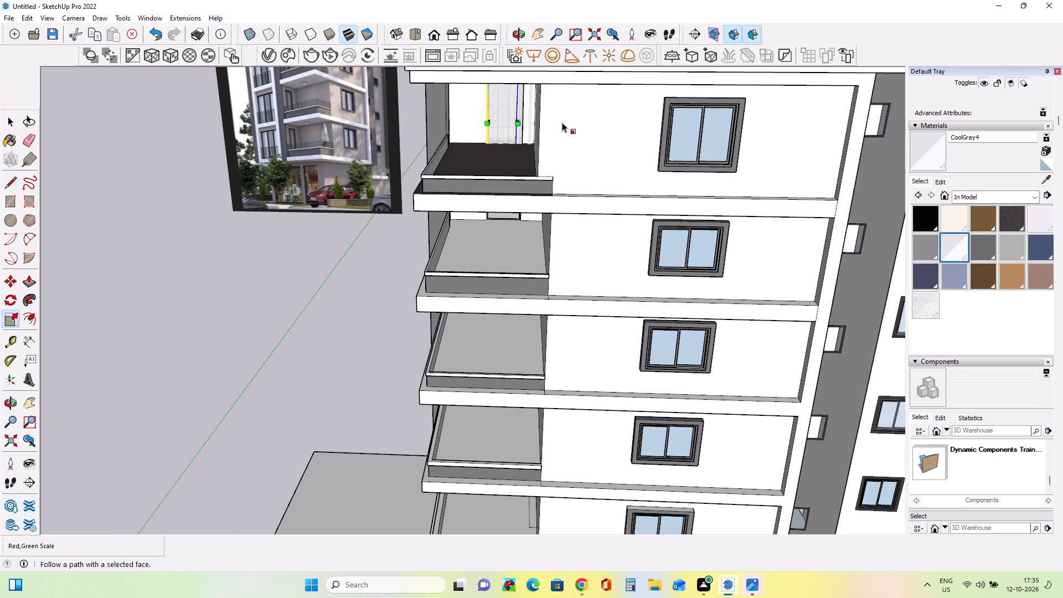
click(483, 118)
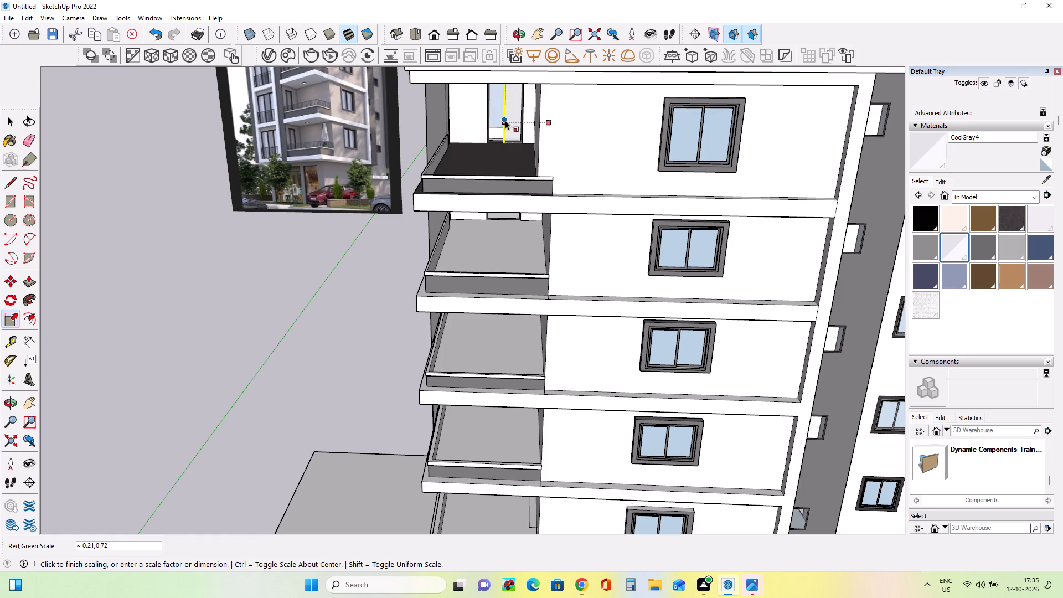
click(508, 122)
middle_drag(536, 159, 575, 104)
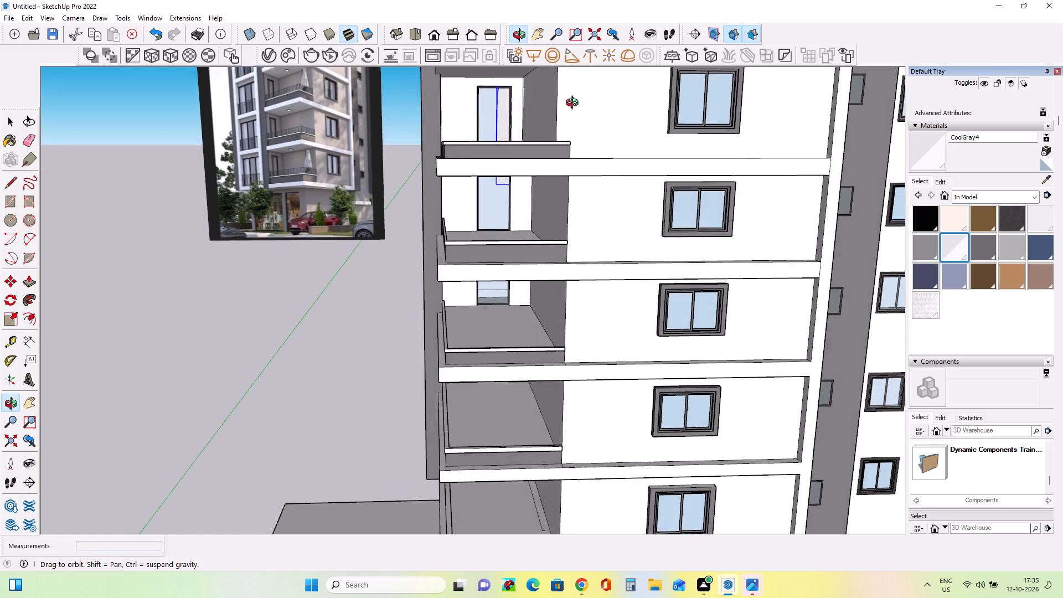
middle_drag(575, 104, 579, 78)
middle_drag(510, 95, 510, 117)
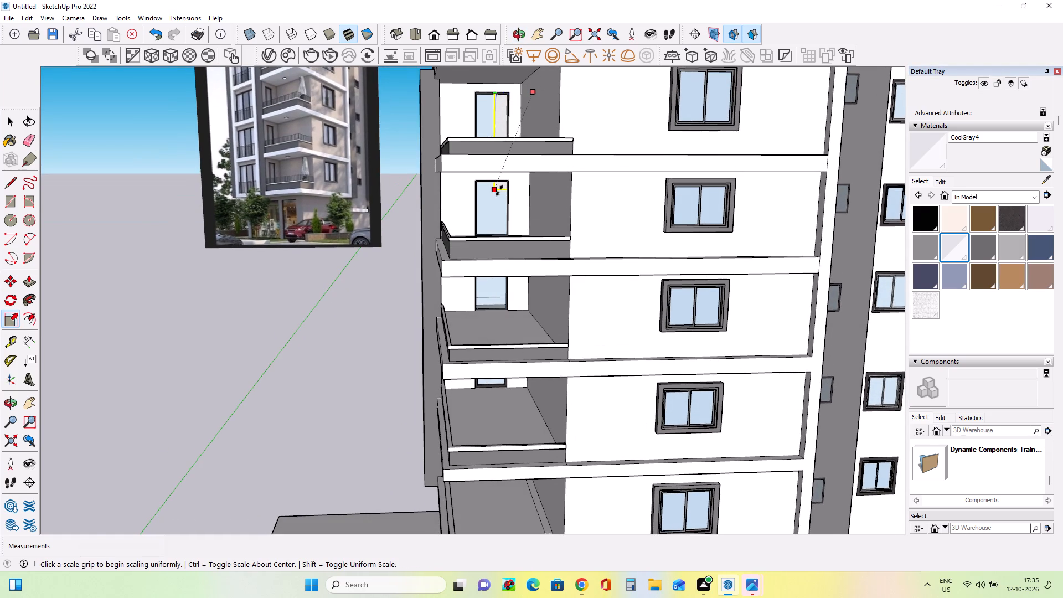
click(499, 190)
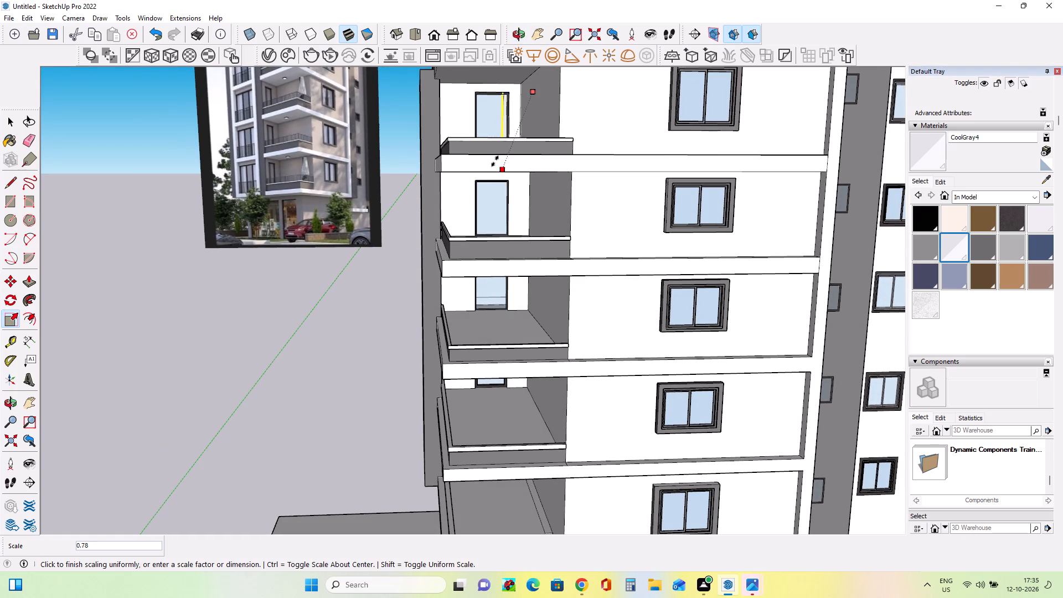
click(495, 161)
middle_drag(562, 159, 565, 196)
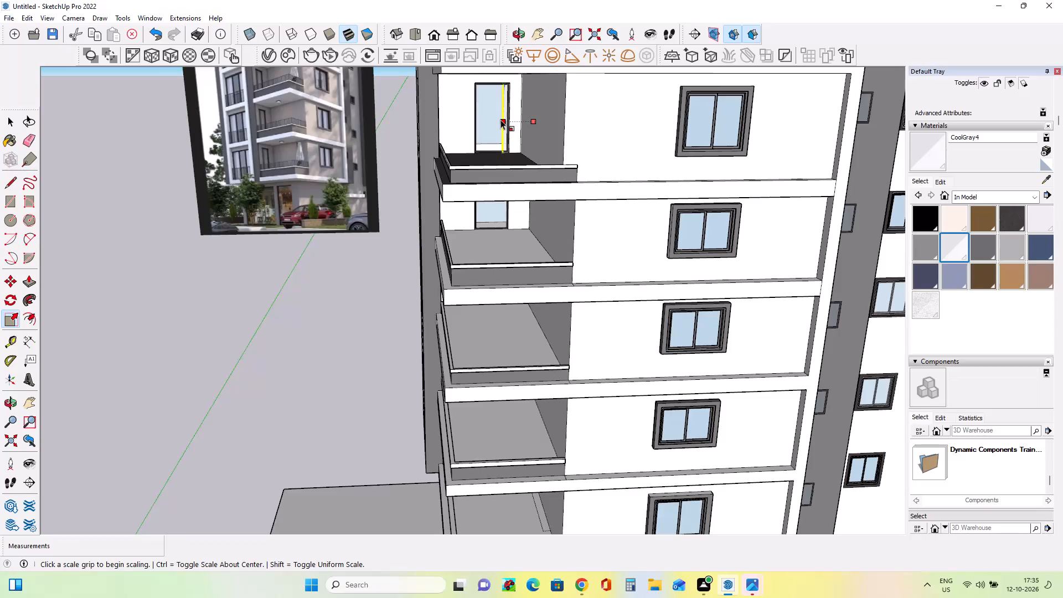
click(500, 120)
click(495, 119)
Scale the curtain uniformly by 0.62 and 1.80 to suit the door height, and stretch it across about half the opening.
middle_drag(512, 161, 478, 174)
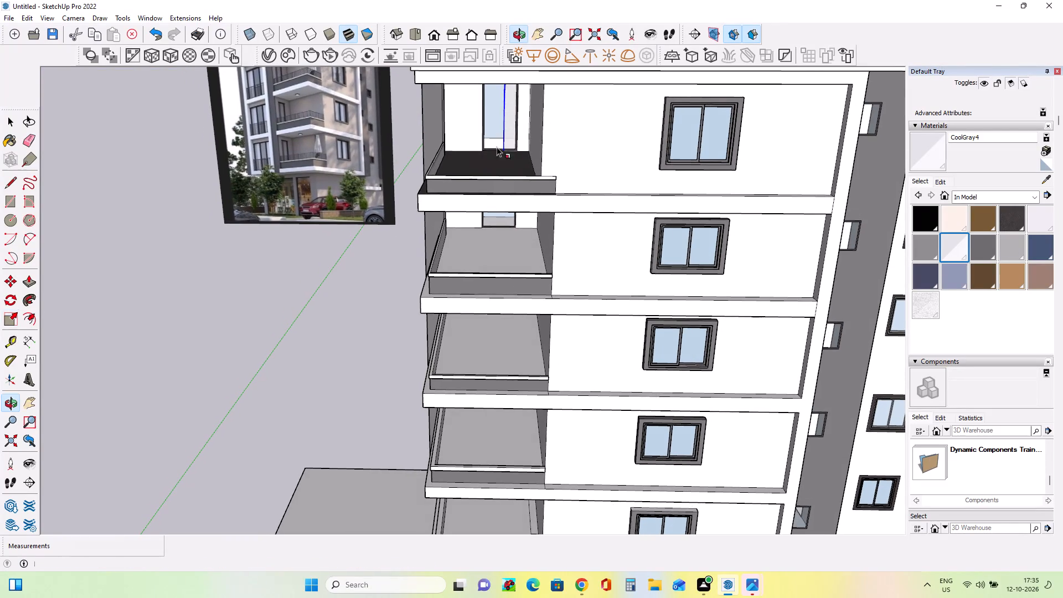
scroll(541, 110, down, 2)
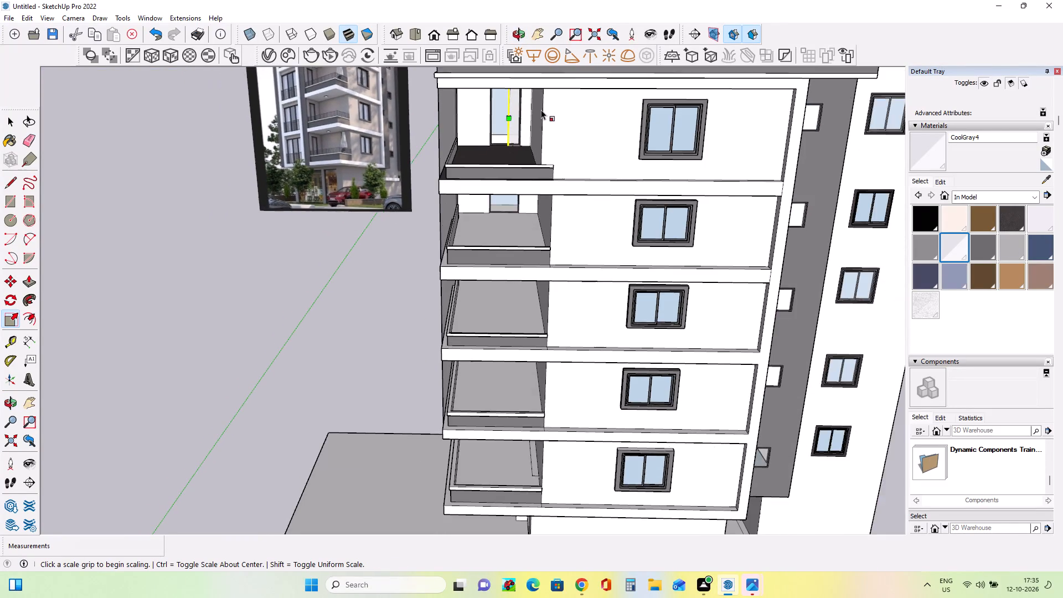
scroll(541, 110, down, 6)
middle_drag(545, 88, 547, 82)
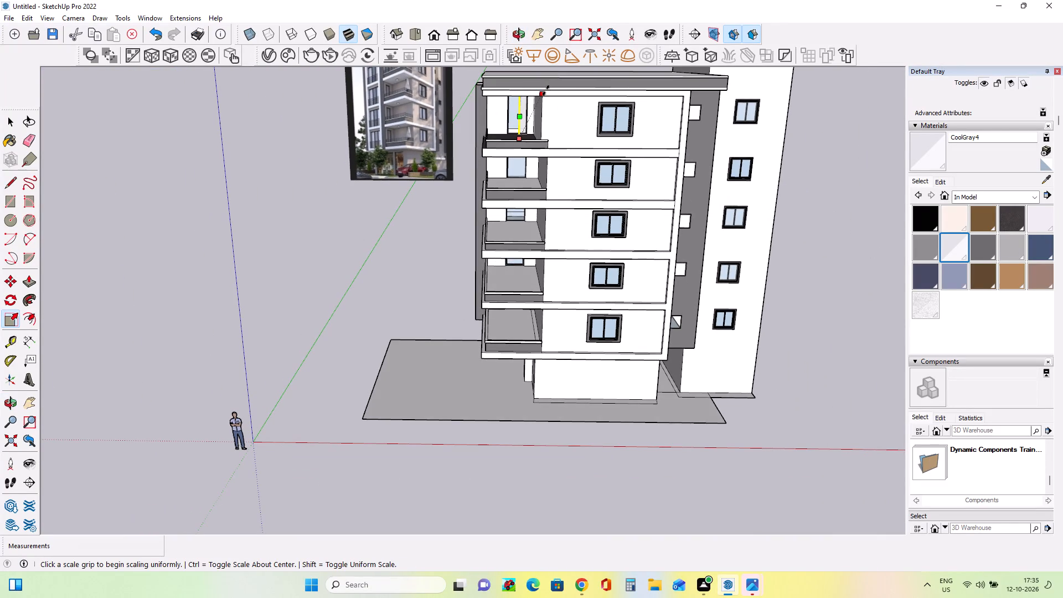
click(546, 90)
click(525, 105)
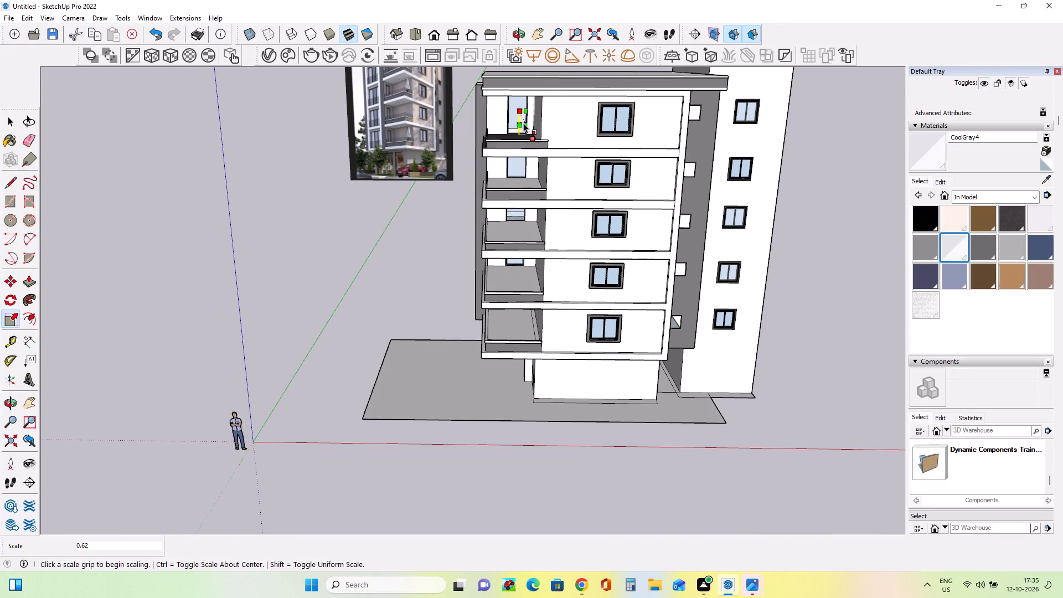
scroll(522, 117, up, 7)
click(520, 110)
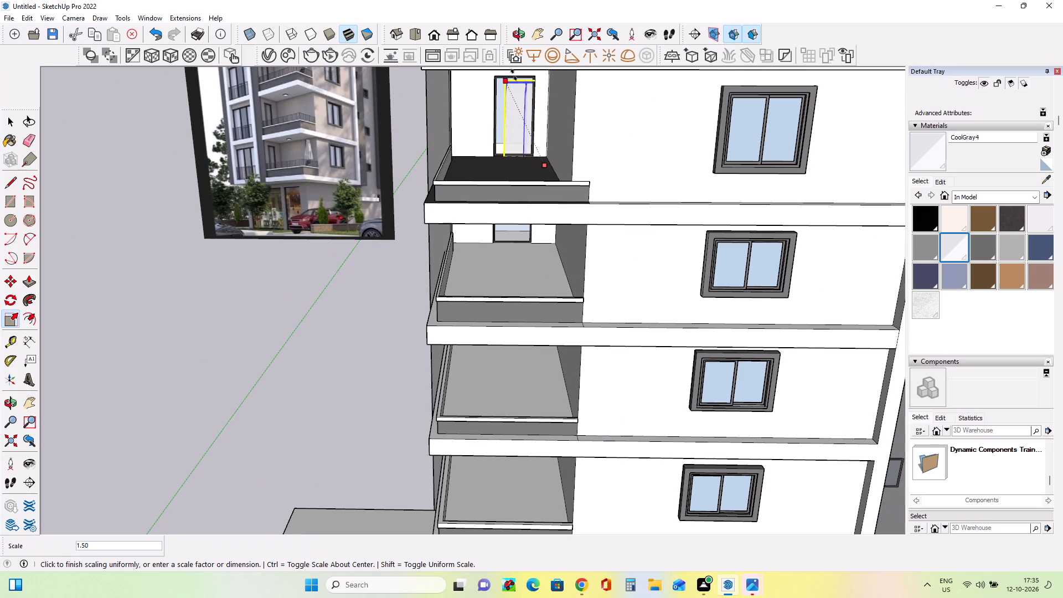
click(489, 69)
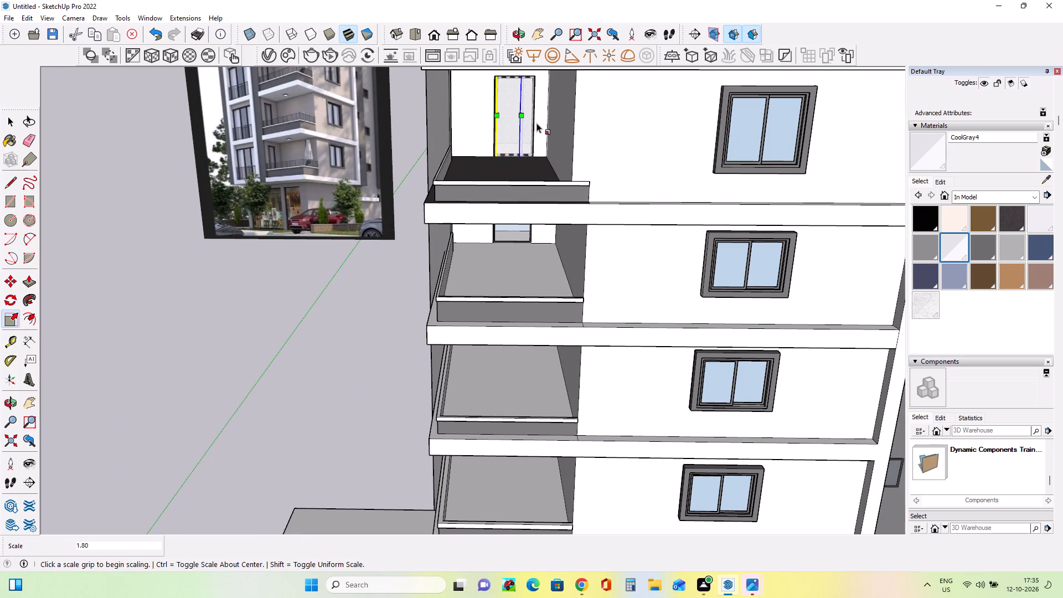
click(541, 111)
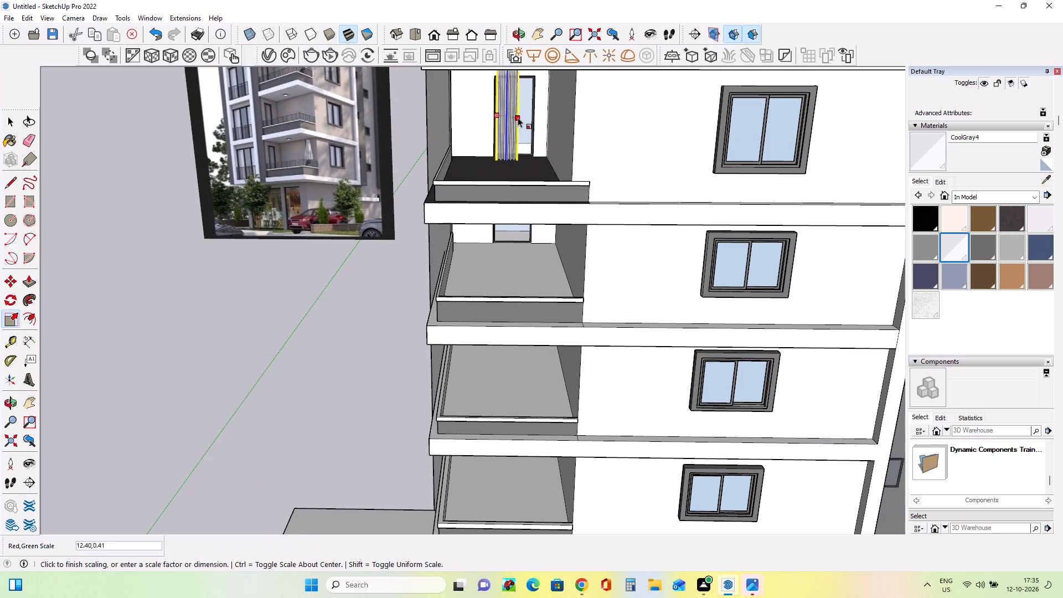
click(519, 113)
Move the curtain about 1' 7 3/8" sideways to the opposite side of the top-floor balcony door.
middle_drag(533, 120, 514, 125)
scroll(526, 114, up, 3)
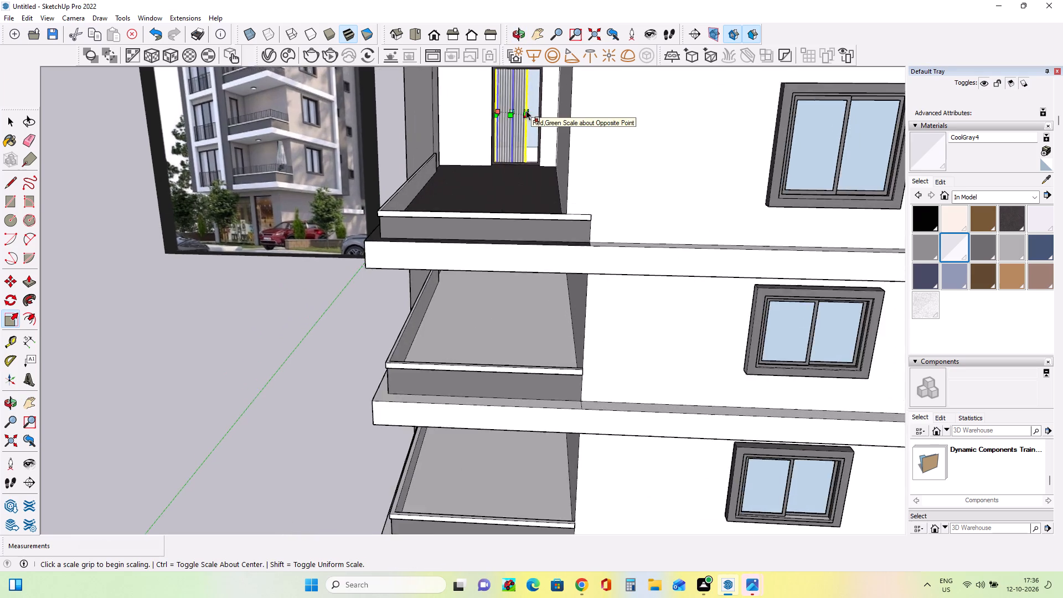
scroll(526, 110, up, 3)
middle_drag(528, 110, 543, 83)
scroll(541, 90, down, 12)
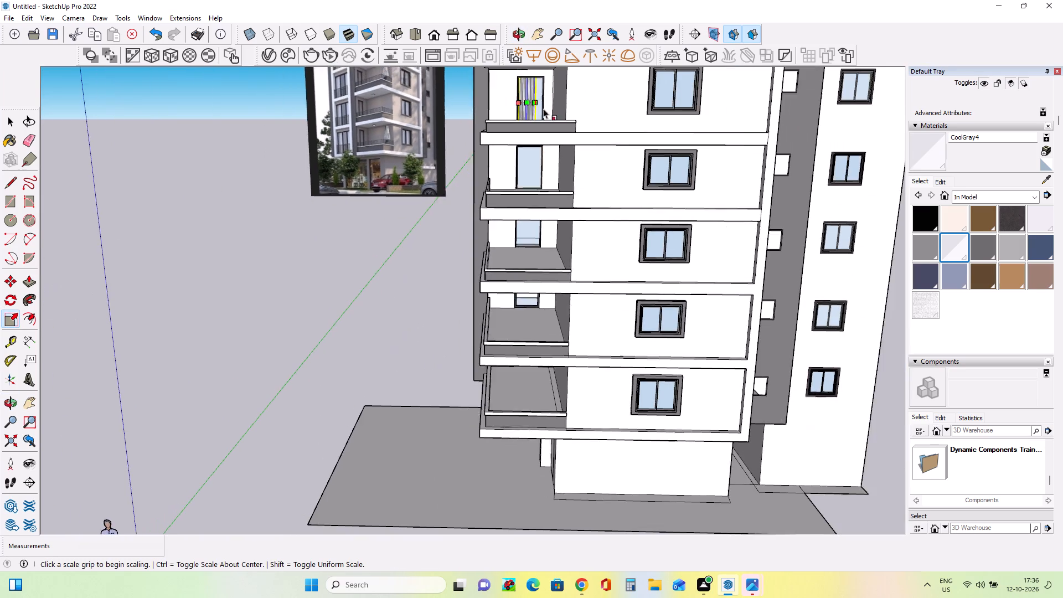
middle_drag(543, 110, 547, 122)
click(11, 278)
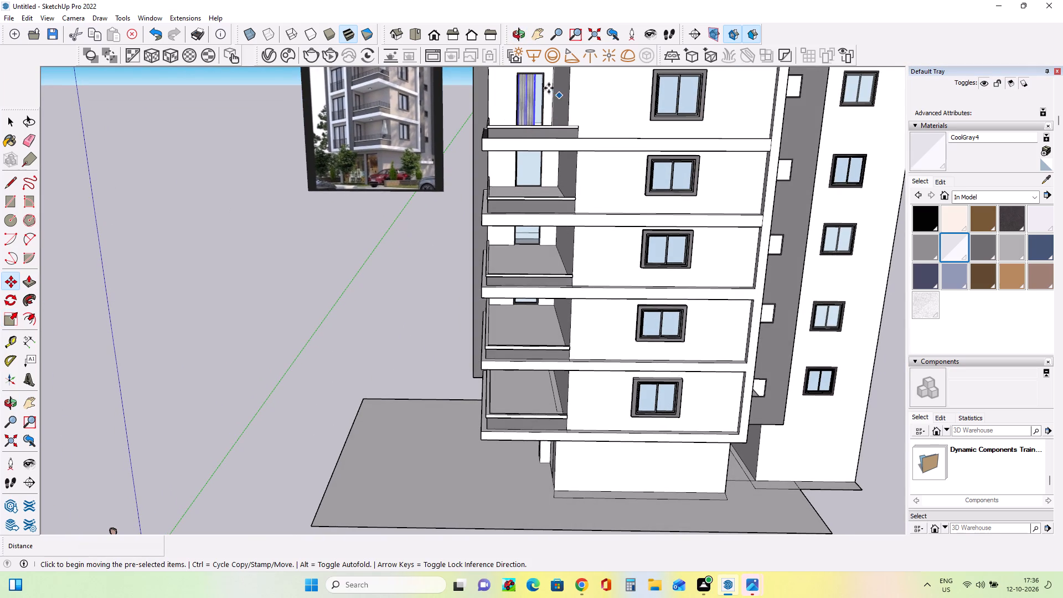
click(536, 75)
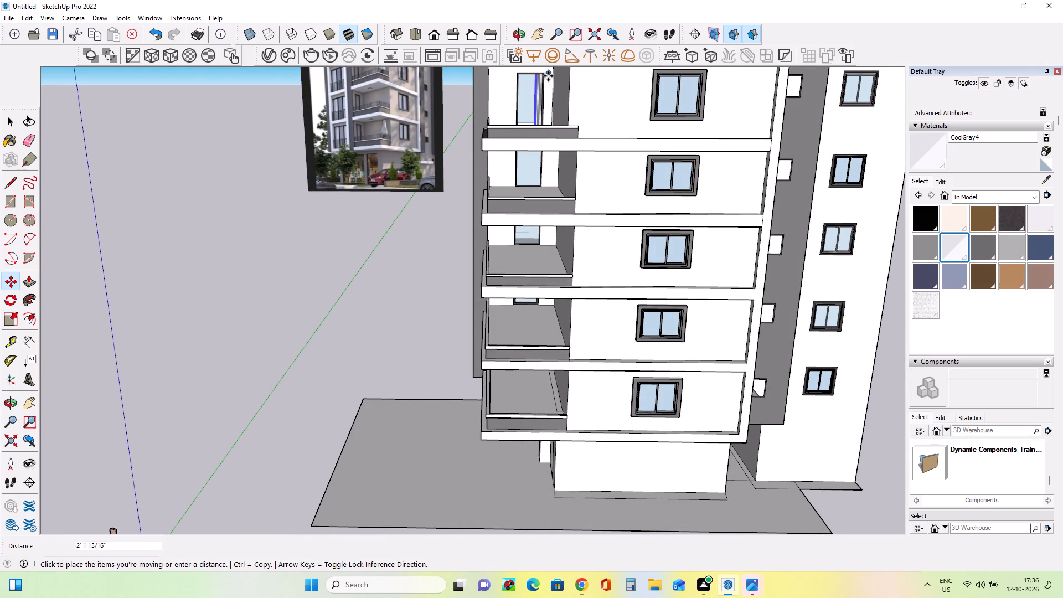
click(544, 77)
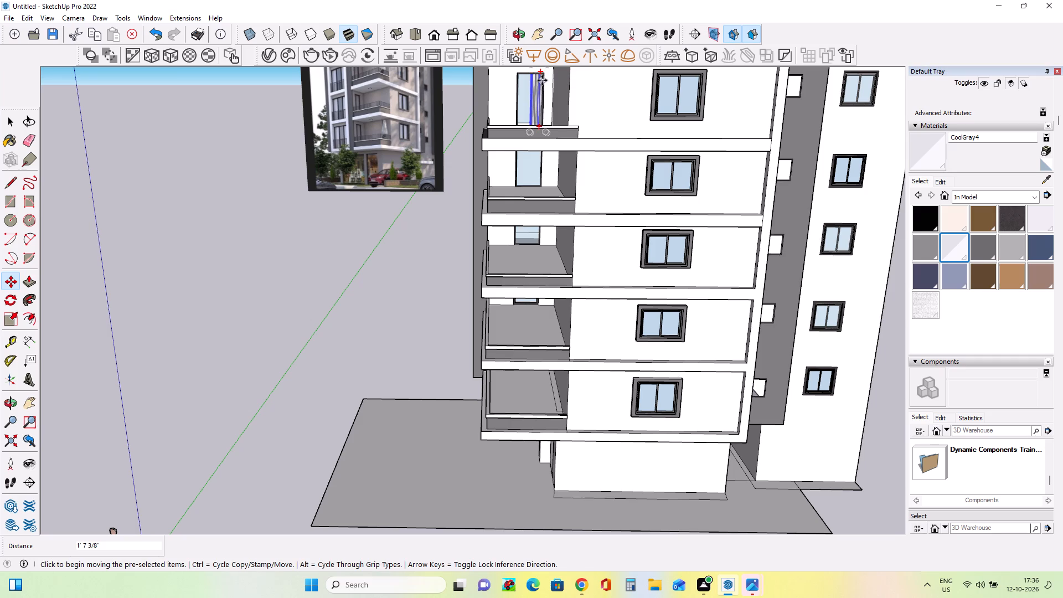
Copy the top-floor curtain down into the balcony door openings of the next two floors.
click(534, 77)
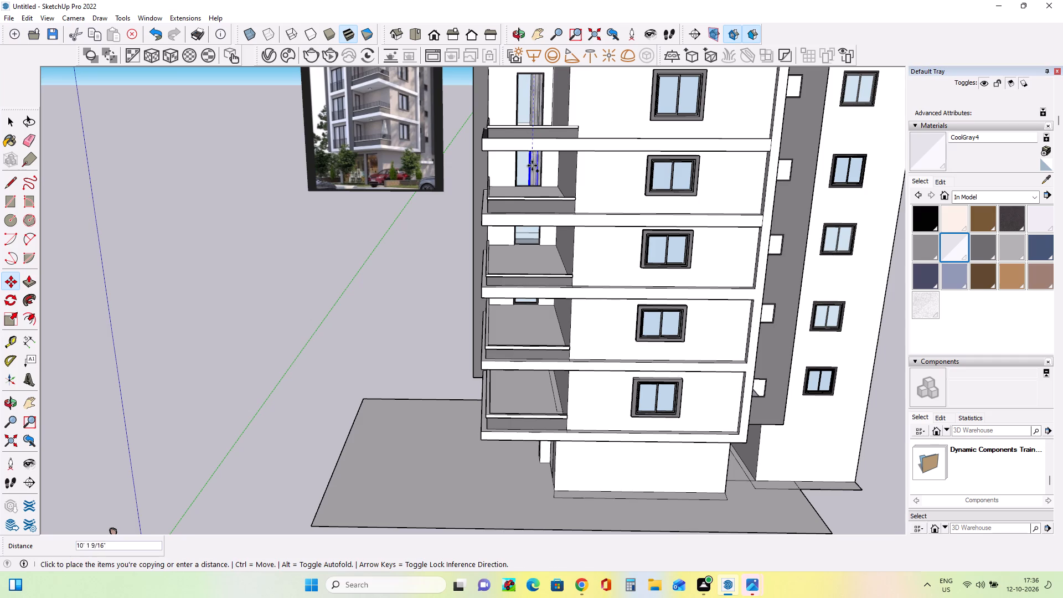
click(532, 163)
click(532, 156)
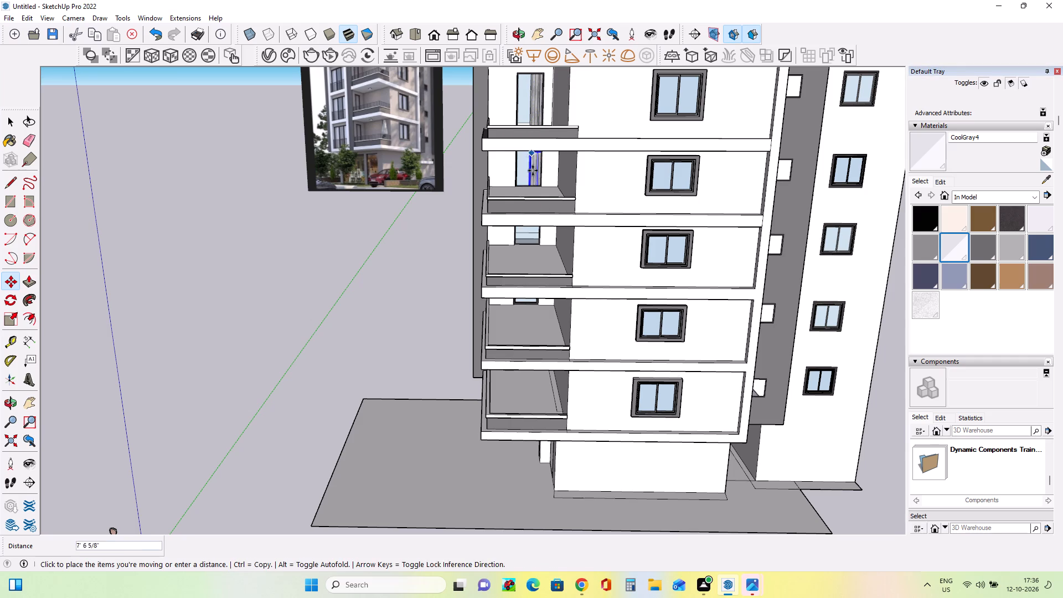
middle_drag(527, 225, 530, 172)
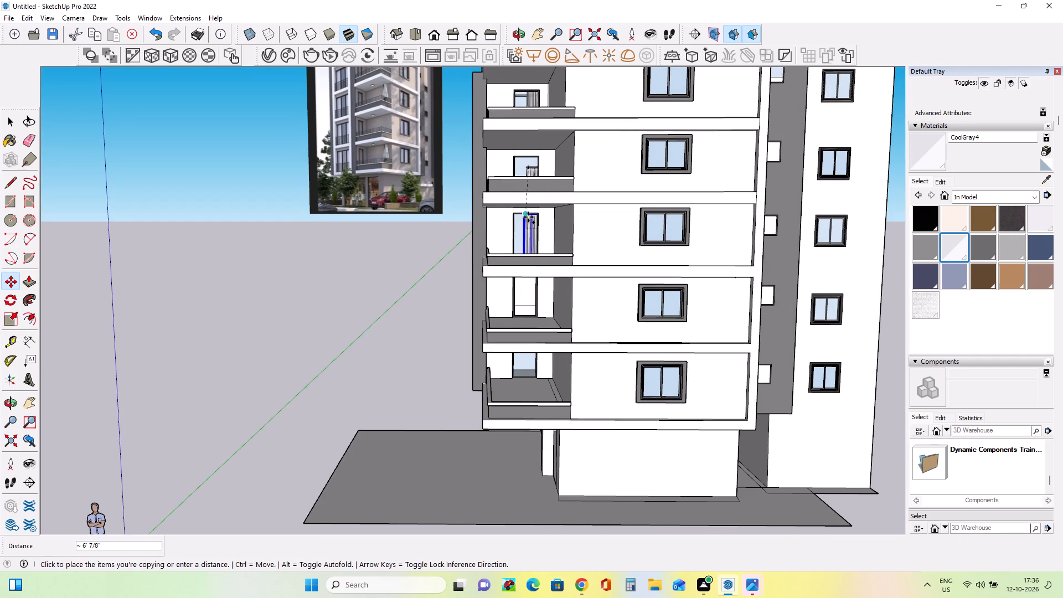
click(528, 217)
middle_drag(560, 250, 562, 273)
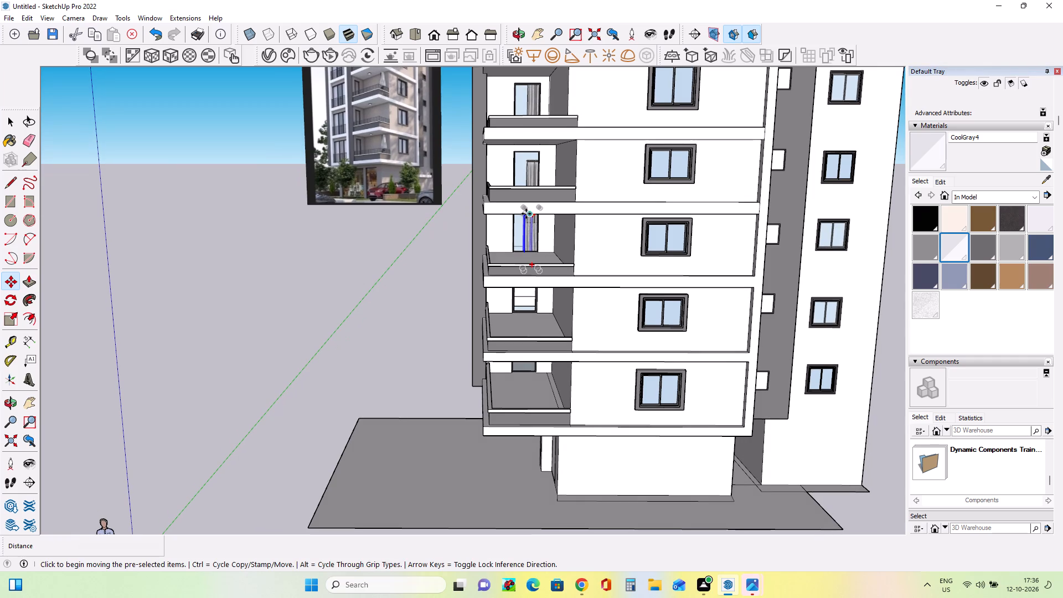
Copy the curtain from the third balcony from the top into the balcony door of the floor below.
click(526, 214)
middle_drag(531, 295, 540, 197)
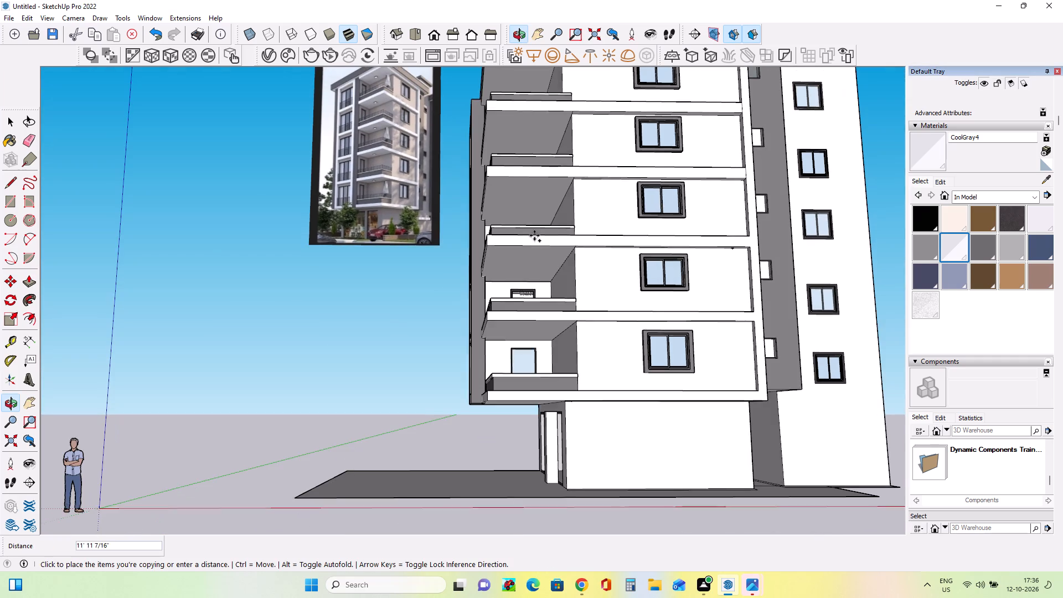
middle_drag(534, 278, 535, 303)
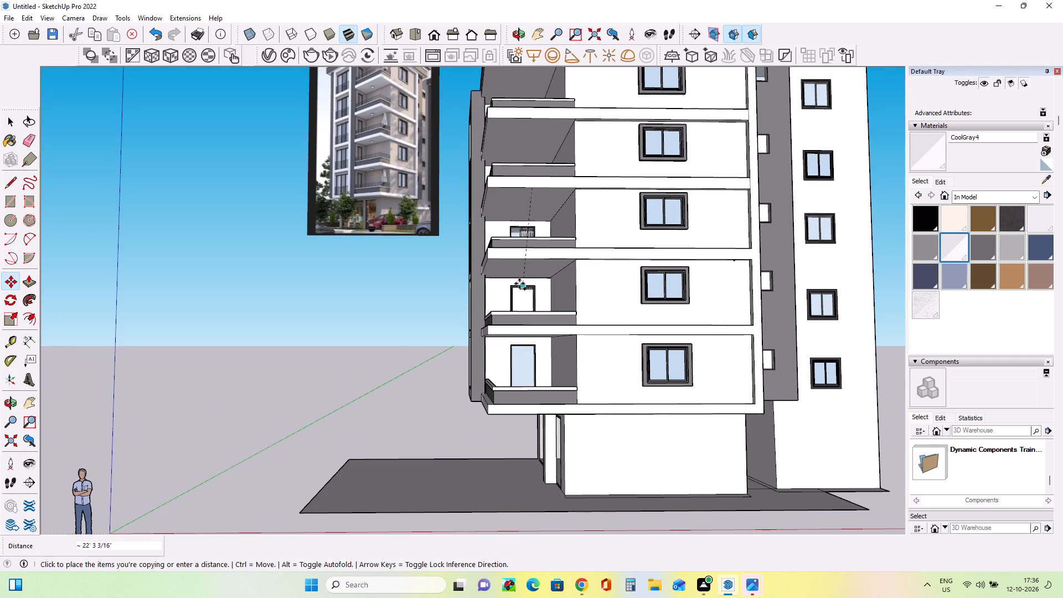
middle_drag(533, 290, 525, 317)
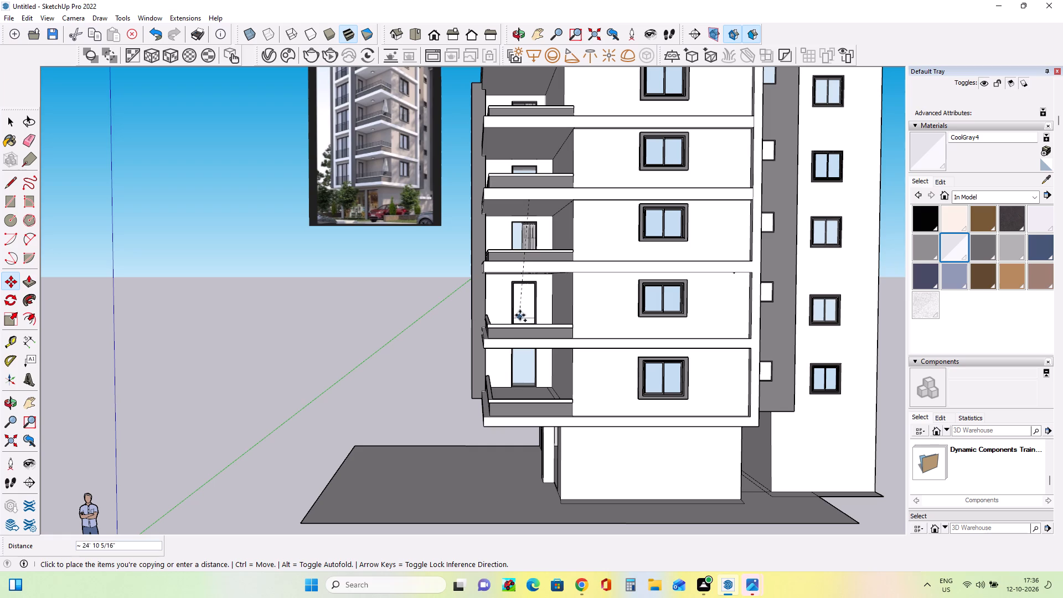
middle_drag(522, 276, 503, 311)
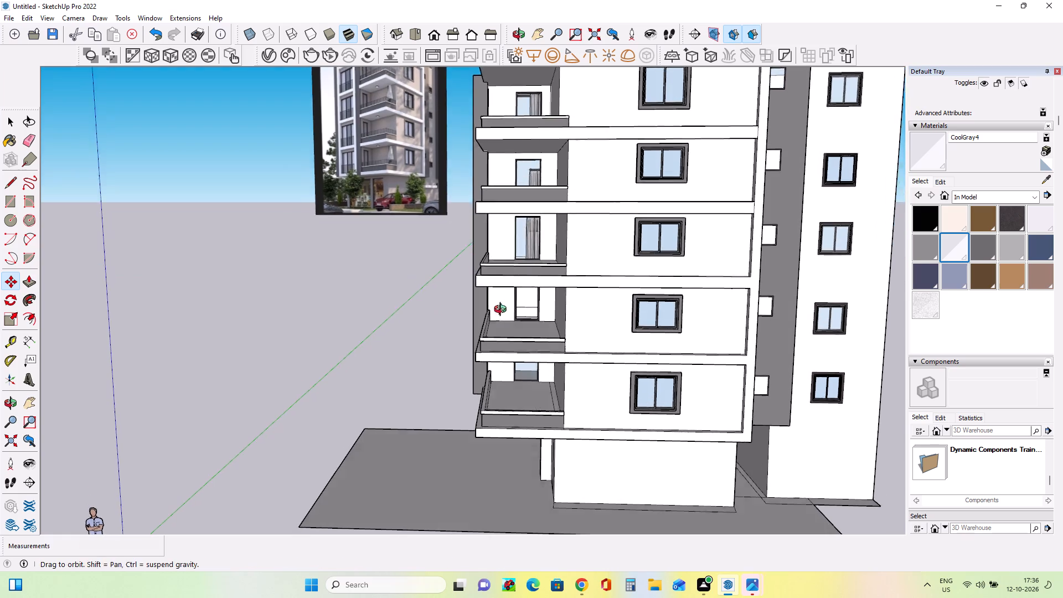
middle_drag(503, 311, 494, 318)
middle_drag(529, 288, 534, 240)
scroll(532, 246, up, 1)
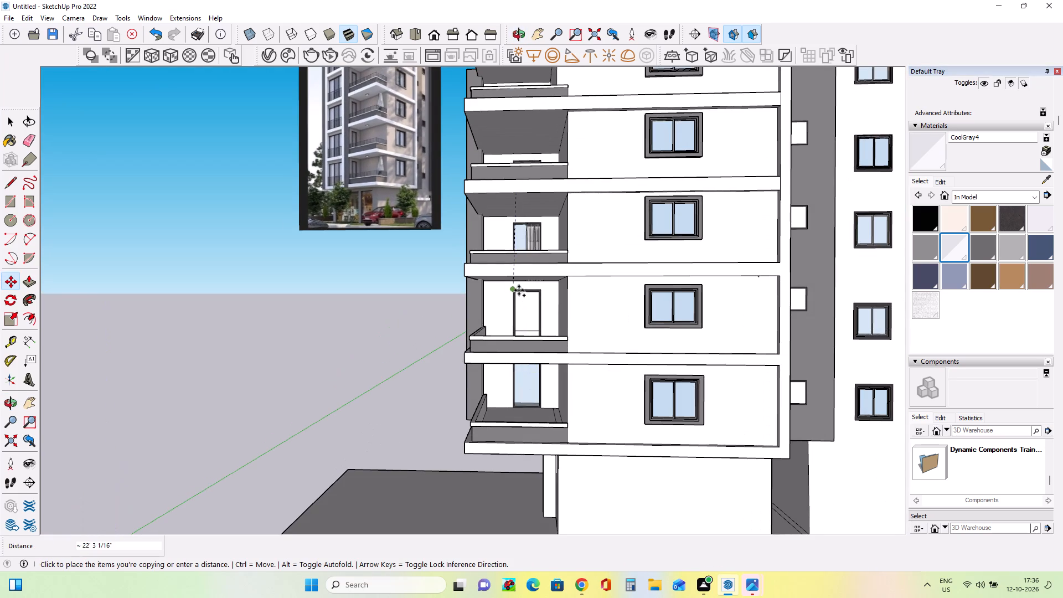
click(525, 290)
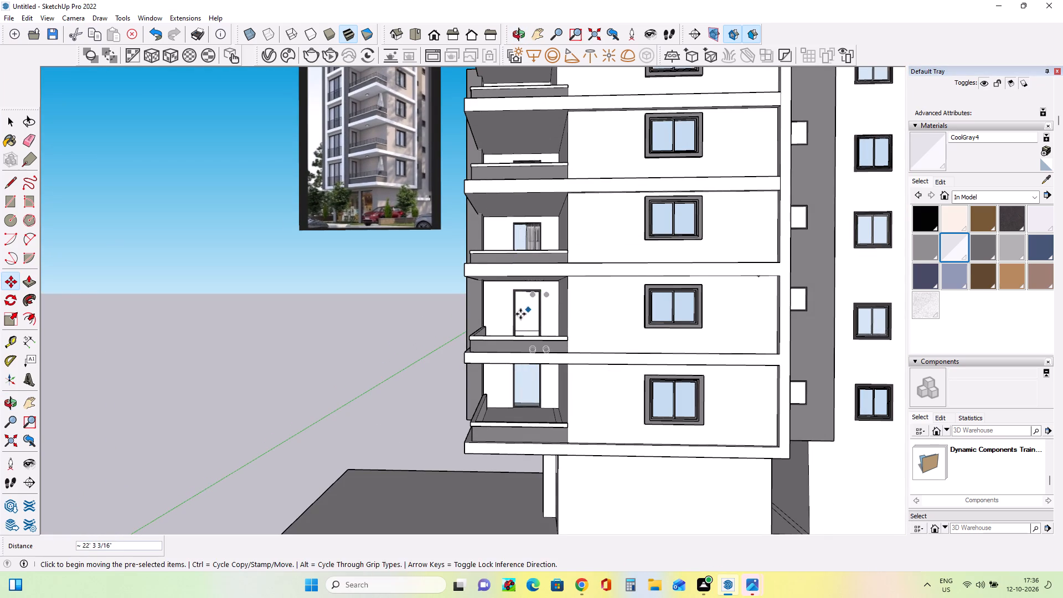
Reposition the curtain copy on the second-lowest balcony so its top meets the head of the door opening.
middle_drag(538, 322, 555, 344)
middle_drag(519, 403, 541, 339)
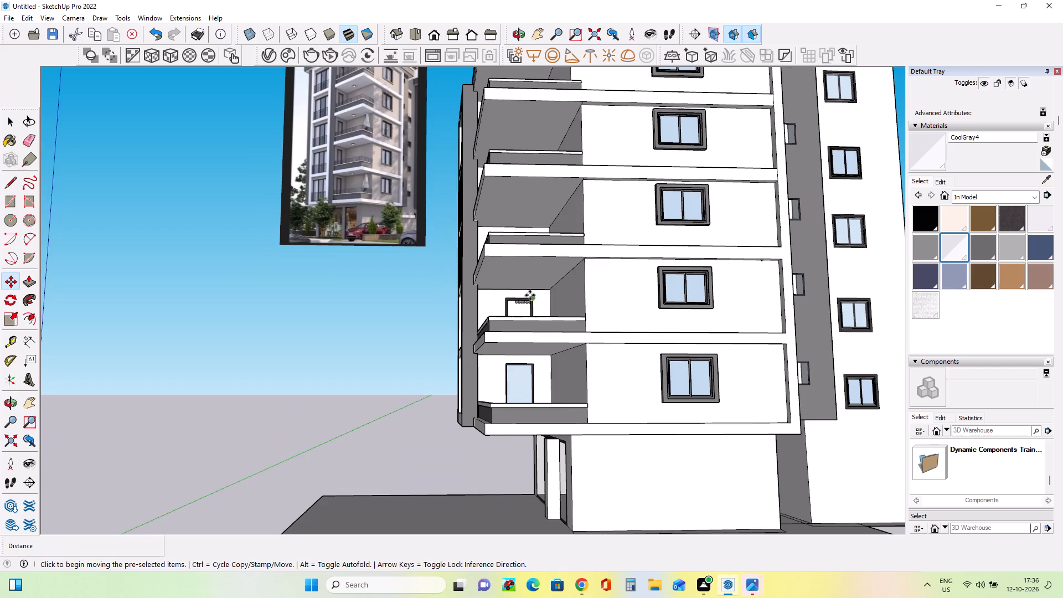
middle_drag(530, 295, 530, 337)
click(522, 295)
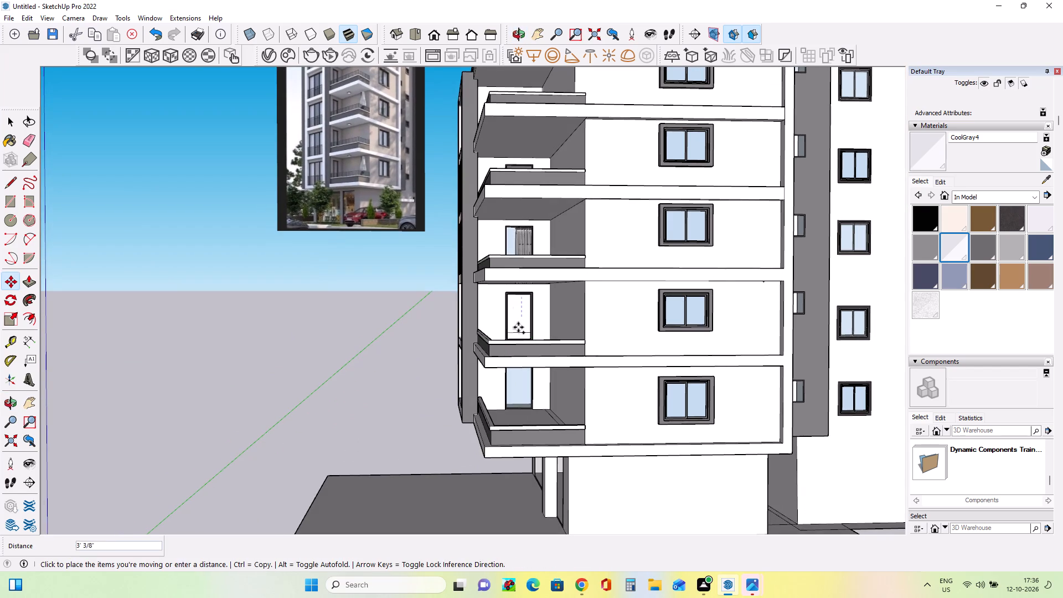
click(530, 306)
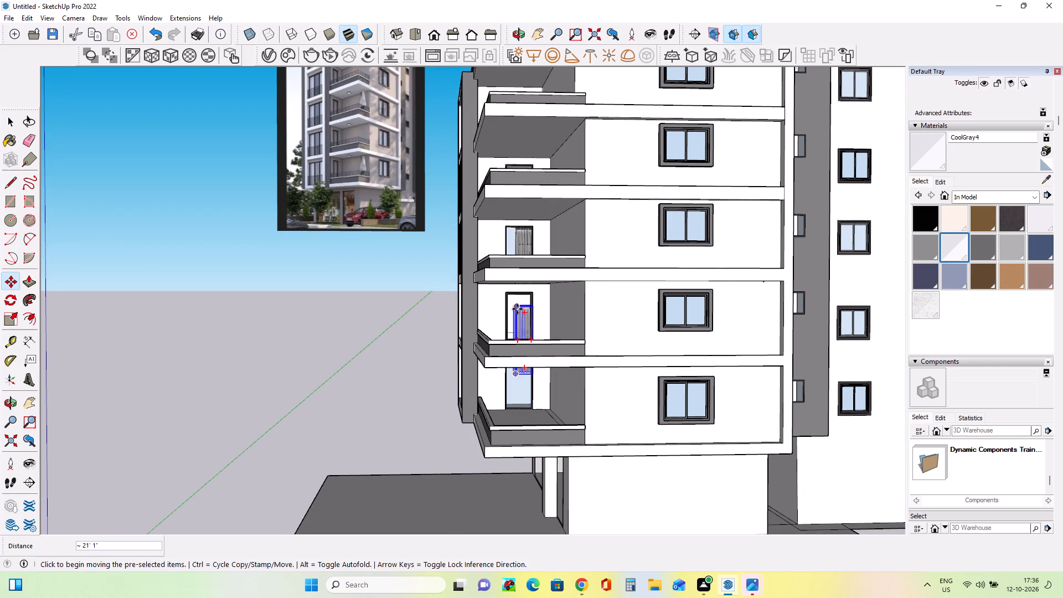
scroll(517, 309, up, 8)
click(513, 302)
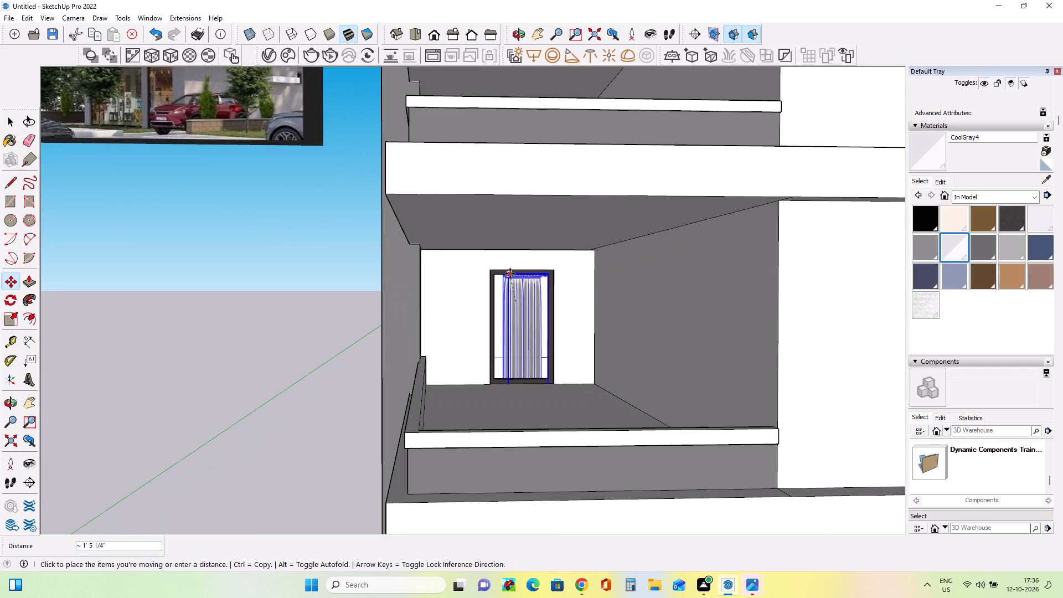
click(517, 272)
Copy the curtain from the second-lowest balcony door into the lowest balcony door and clear the selection.
scroll(533, 349, down, 4)
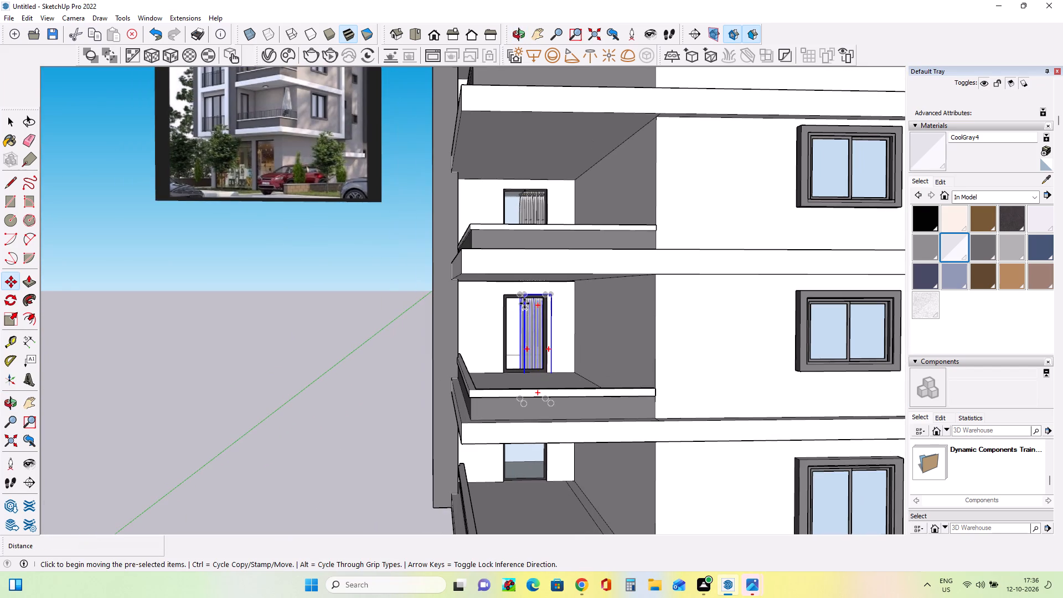
click(524, 299)
middle_drag(529, 455, 525, 406)
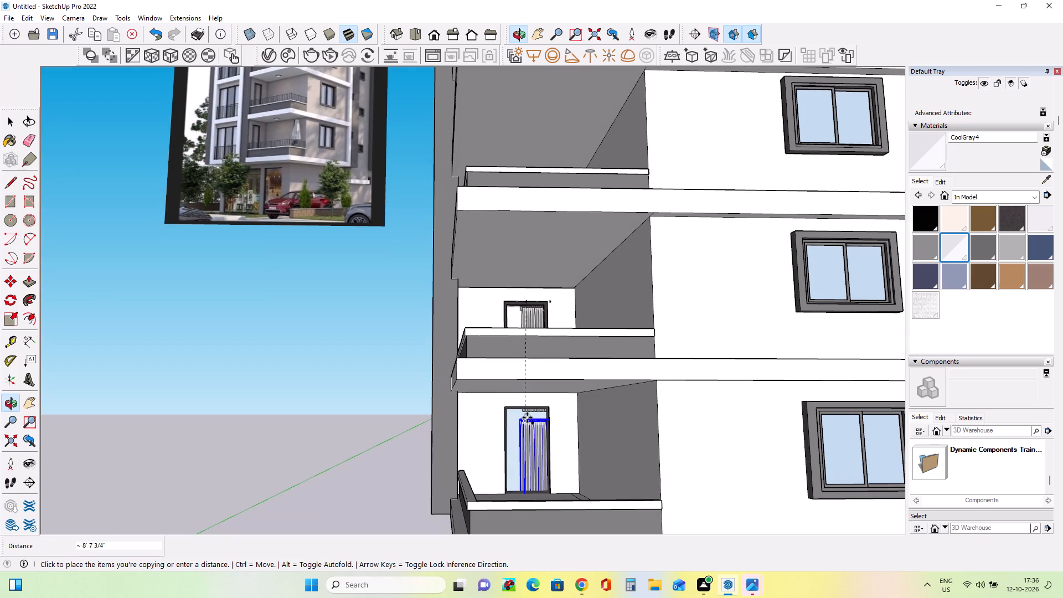
click(525, 405)
middle_drag(570, 437, 560, 464)
scroll(559, 460, down, 9)
middle_drag(559, 420, 580, 488)
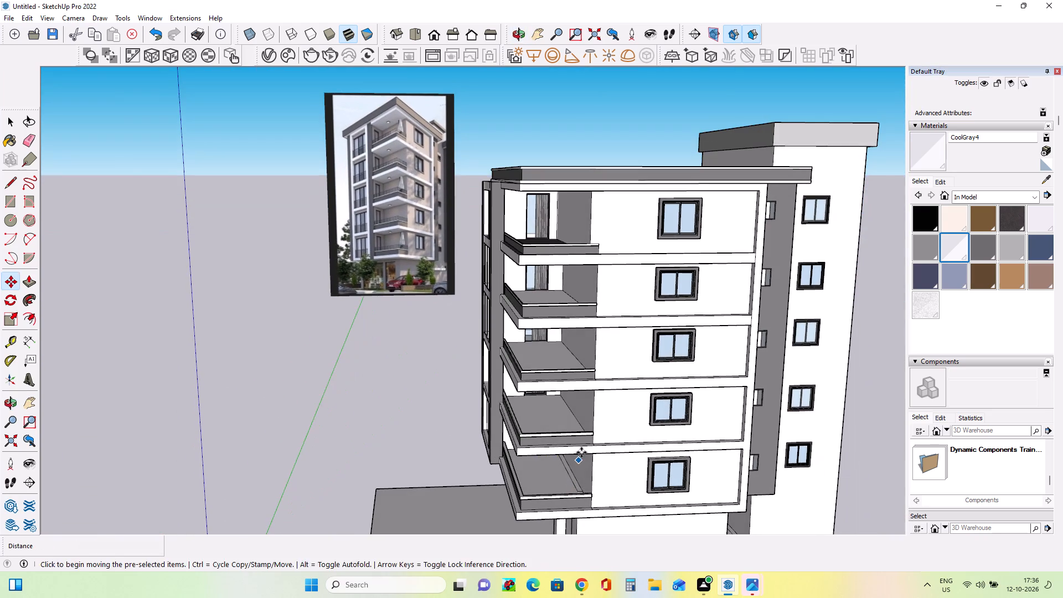
middle_drag(581, 452, 577, 434)
click(8, 120)
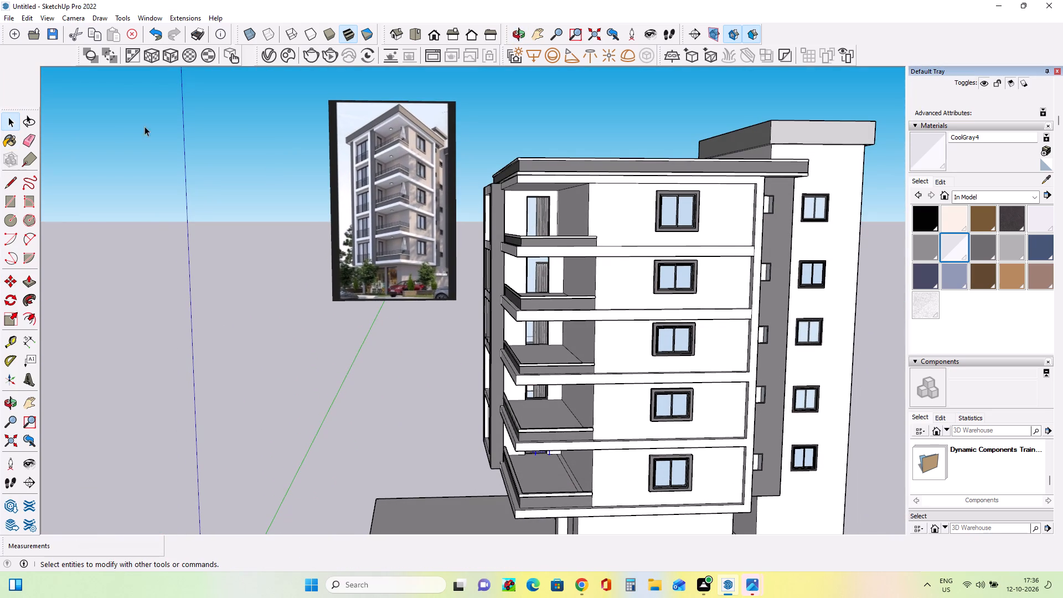
click(220, 155)
Inspect the curtain in the top-floor balcony door up close and check the whole building.
scroll(540, 210, up, 12)
middle_drag(549, 244, 592, 273)
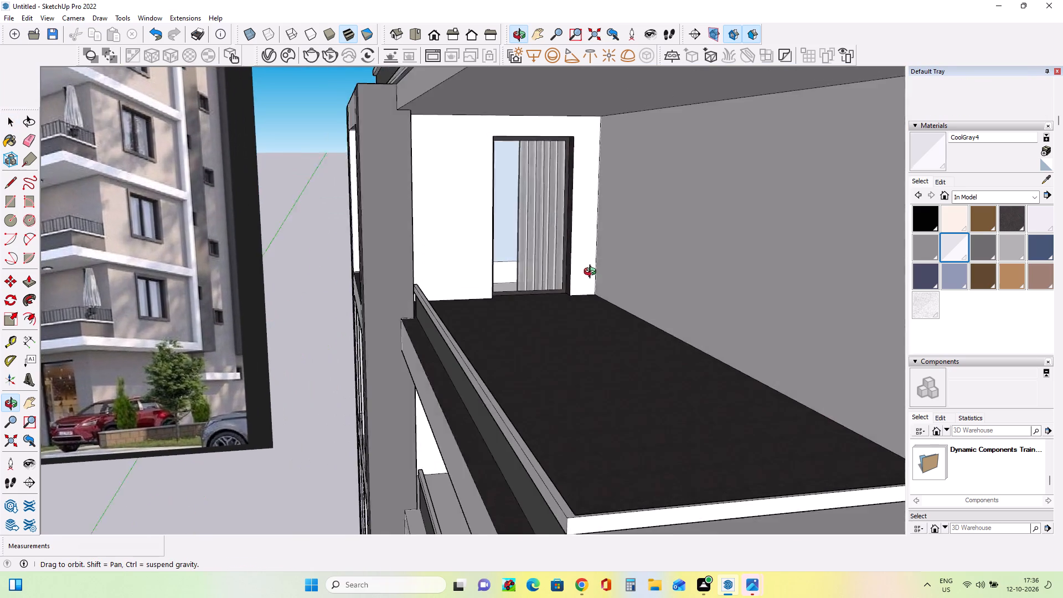
middle_drag(592, 273, 594, 280)
middle_drag(516, 267, 443, 257)
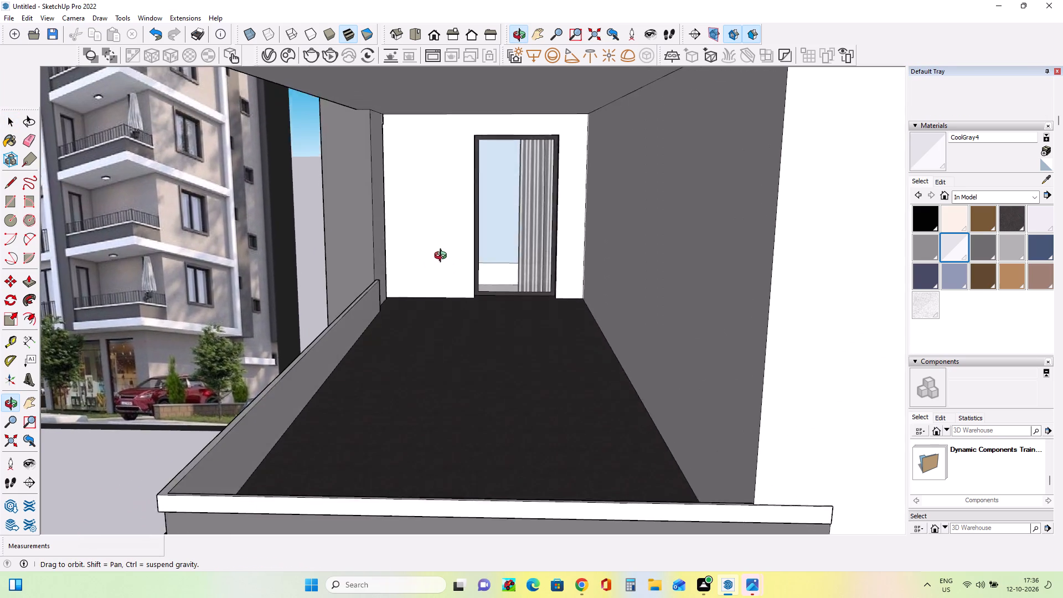
middle_drag(443, 257, 453, 251)
scroll(453, 251, down, 18)
middle_drag(553, 301, 562, 302)
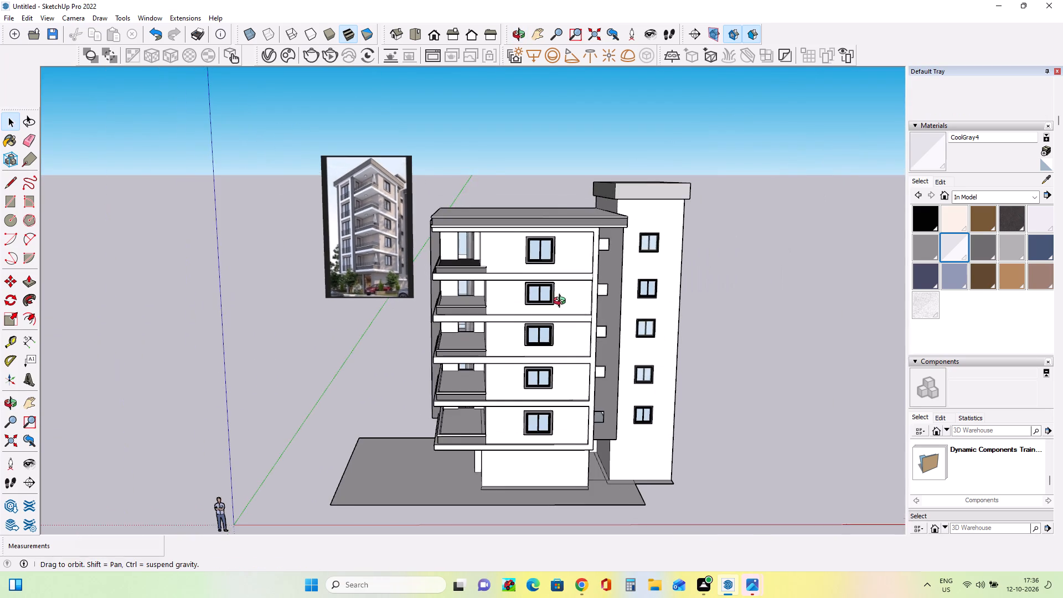
middle_drag(562, 302, 632, 299)
scroll(601, 308, down, 1)
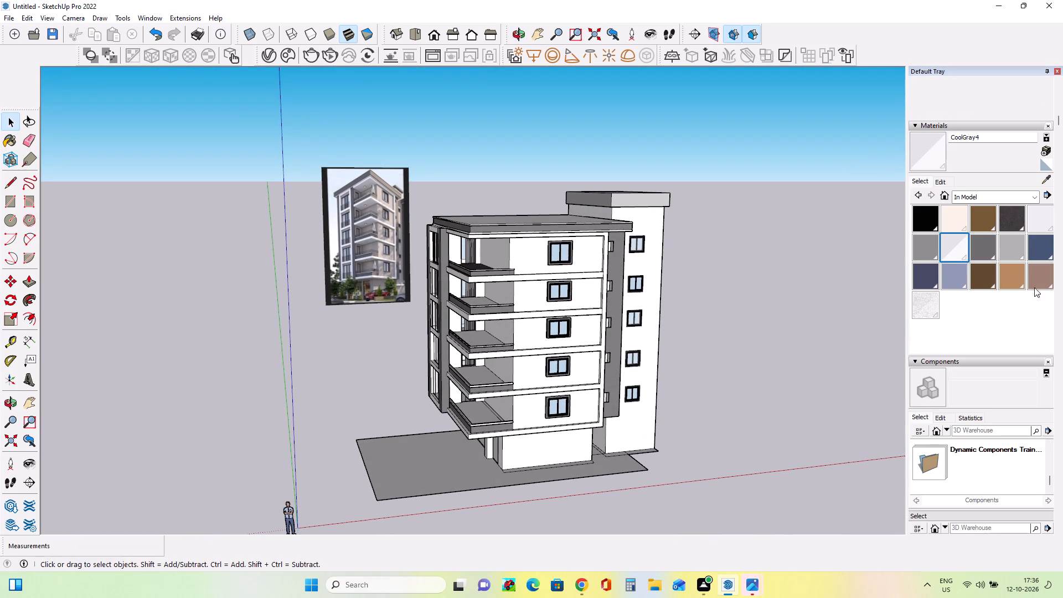
Paint the front facade walls beside the balconies on all five floors with the Niraj_Hair_Gray material.
scroll(415, 262, up, 13)
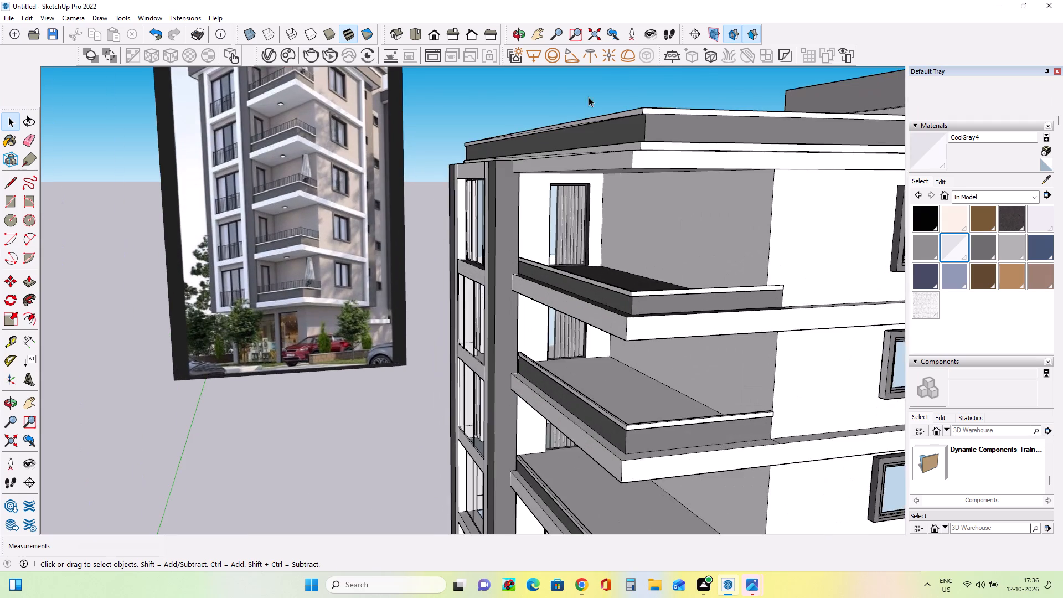
click(1006, 254)
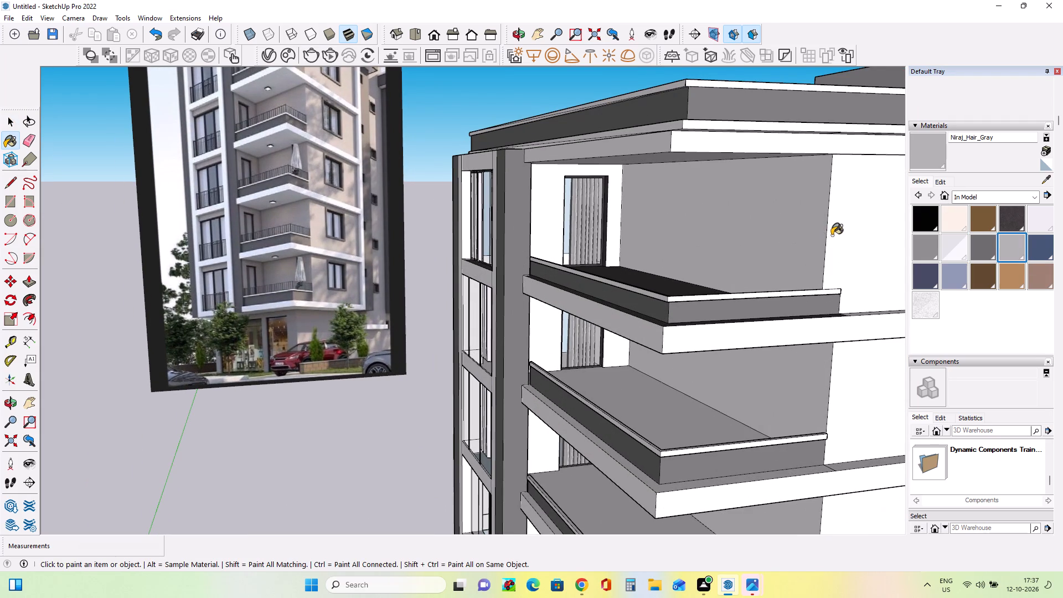
click(847, 235)
middle_drag(809, 266, 793, 271)
scroll(781, 250, down, 4)
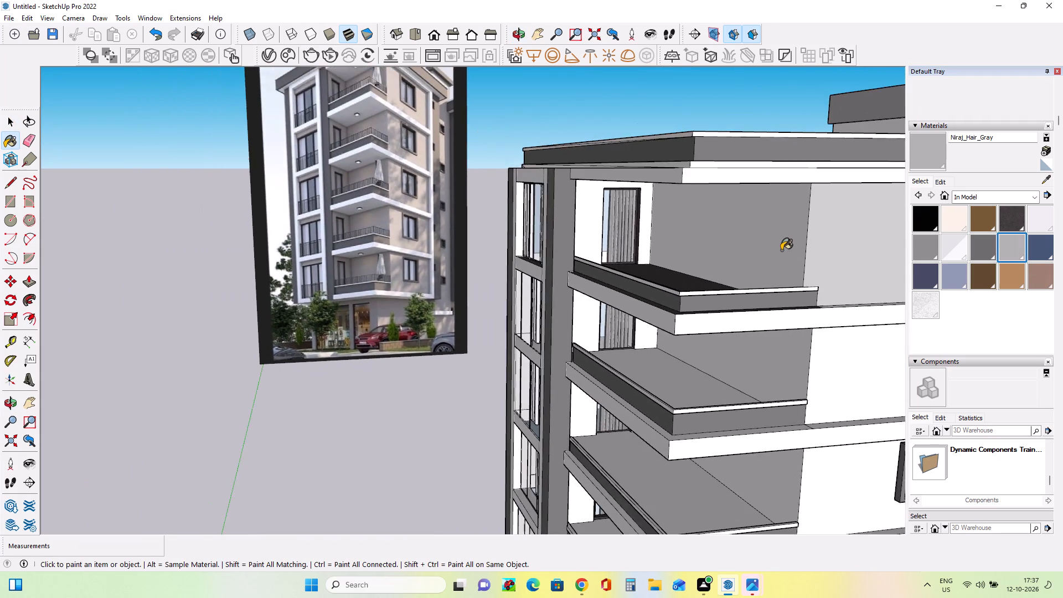
scroll(781, 250, down, 4)
click(834, 336)
click(829, 410)
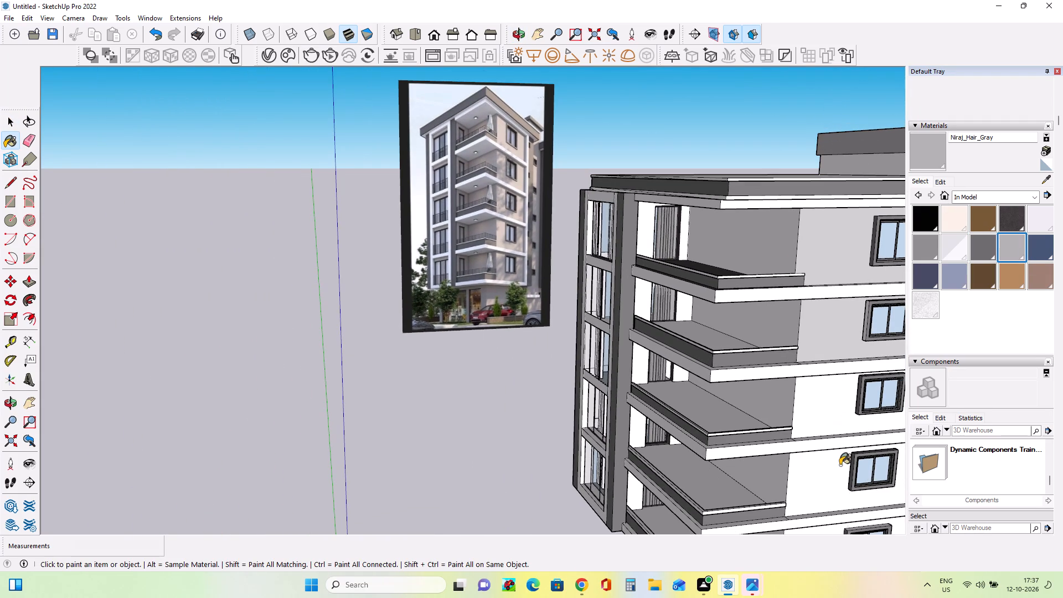
click(840, 465)
scroll(769, 451, down, 8)
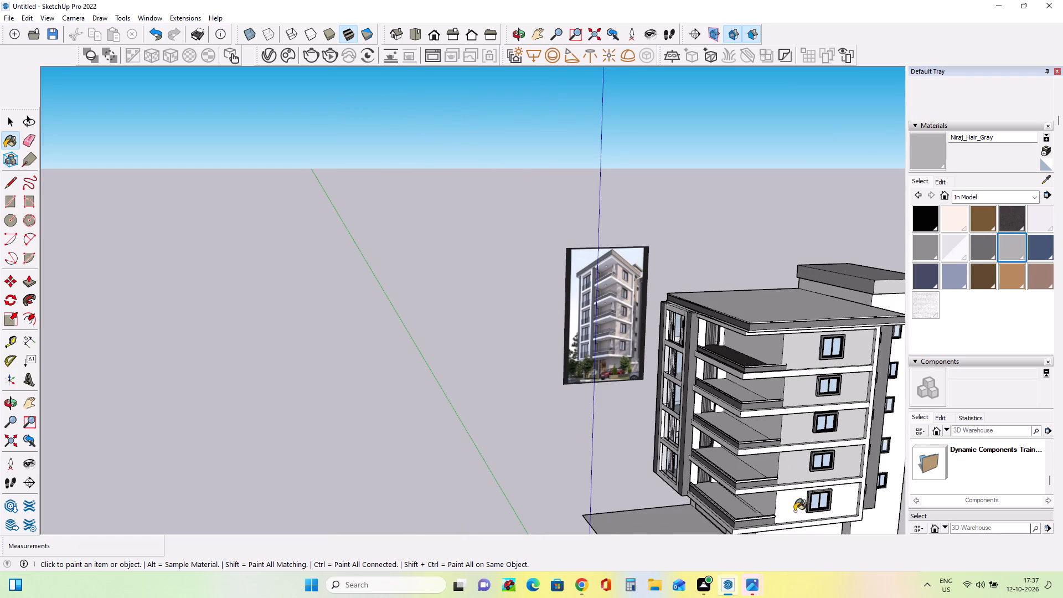
click(794, 511)
Paint the ground-floor wall and the front wall of the rear tower block with Niraj_Hair_Gray.
scroll(813, 543, down, 5)
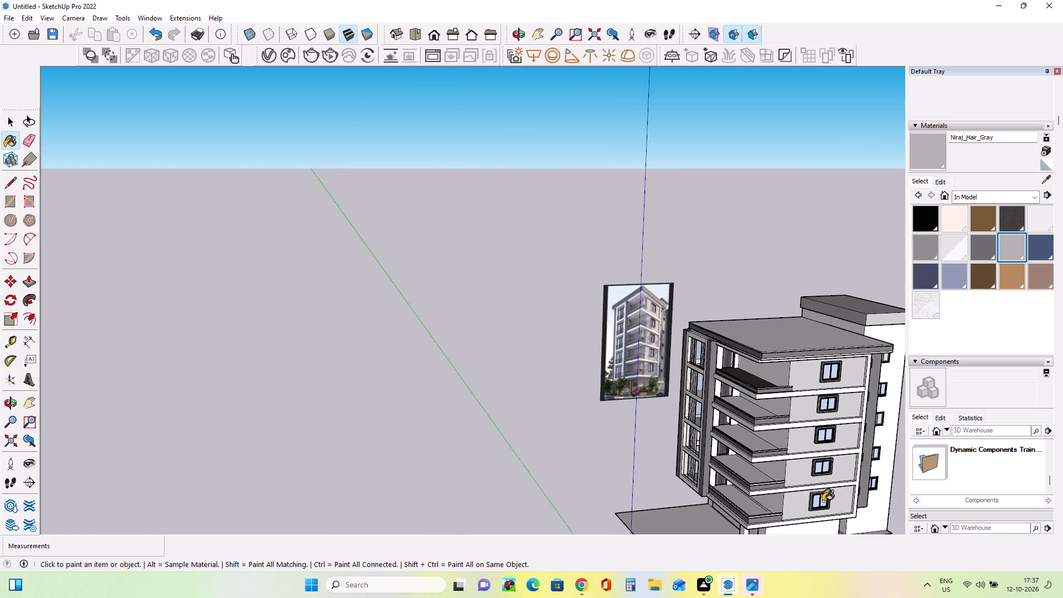
scroll(823, 501, down, 3)
click(821, 524)
click(863, 511)
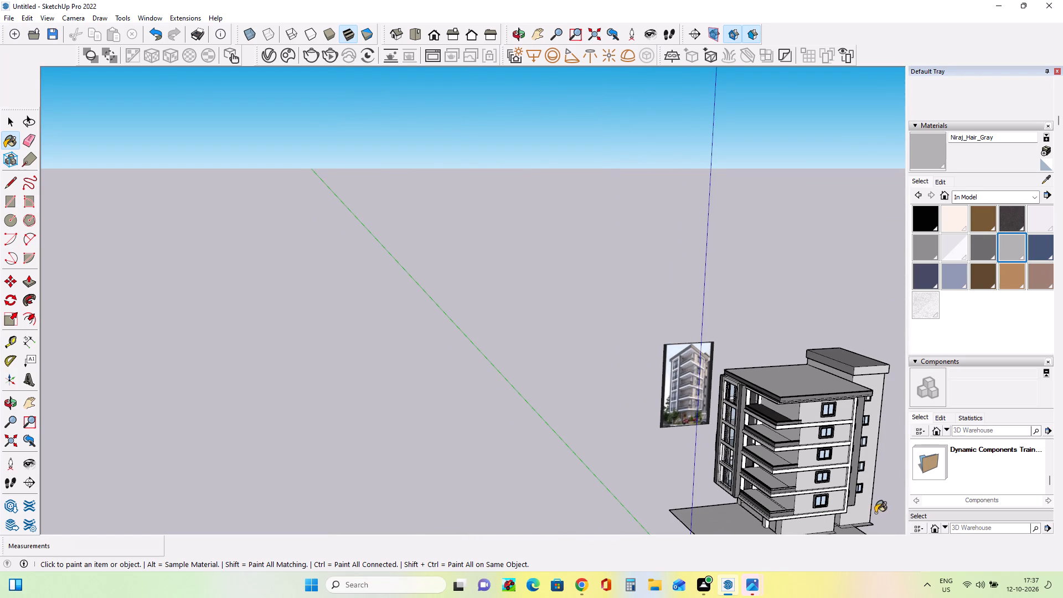
Paint the walls around the balcony doors on the upper four floors with Niraj_Hair_Gray.
middle_drag(865, 470, 816, 384)
scroll(772, 464, up, 3)
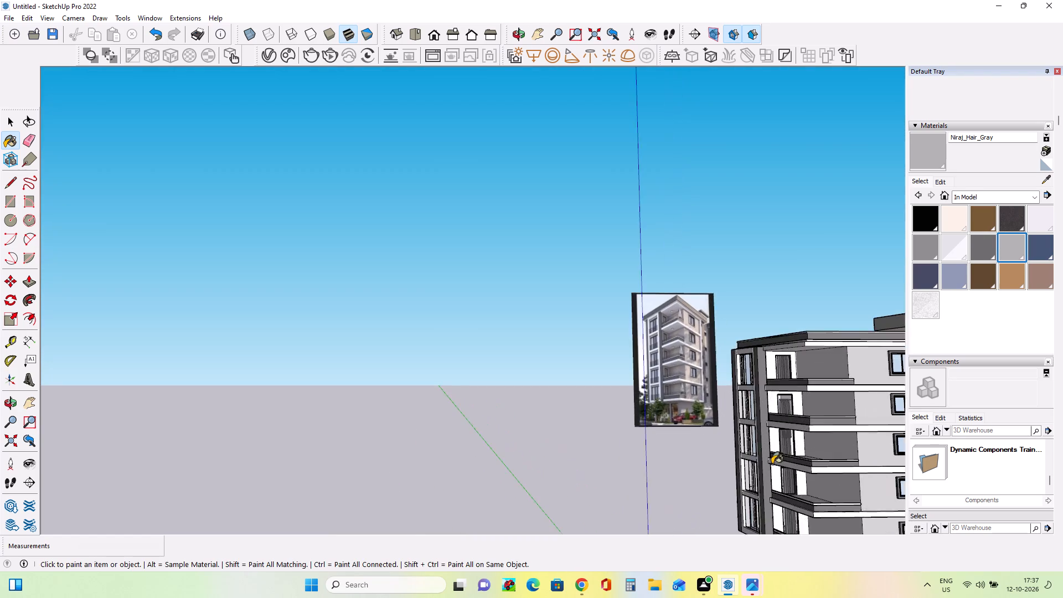
scroll(772, 464, up, 5)
middle_drag(791, 466, 824, 487)
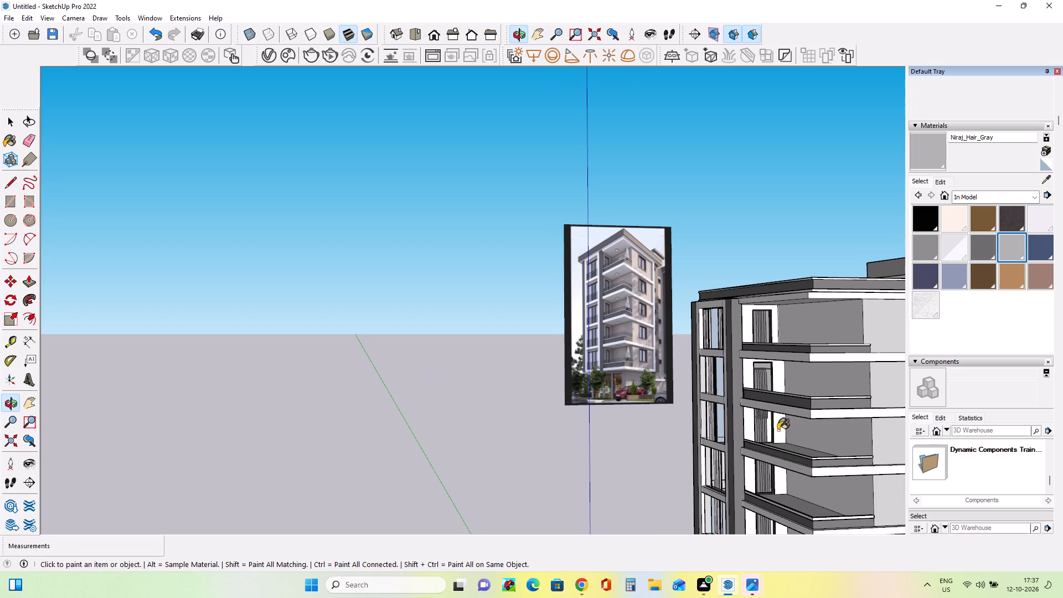
scroll(696, 362, up, 3)
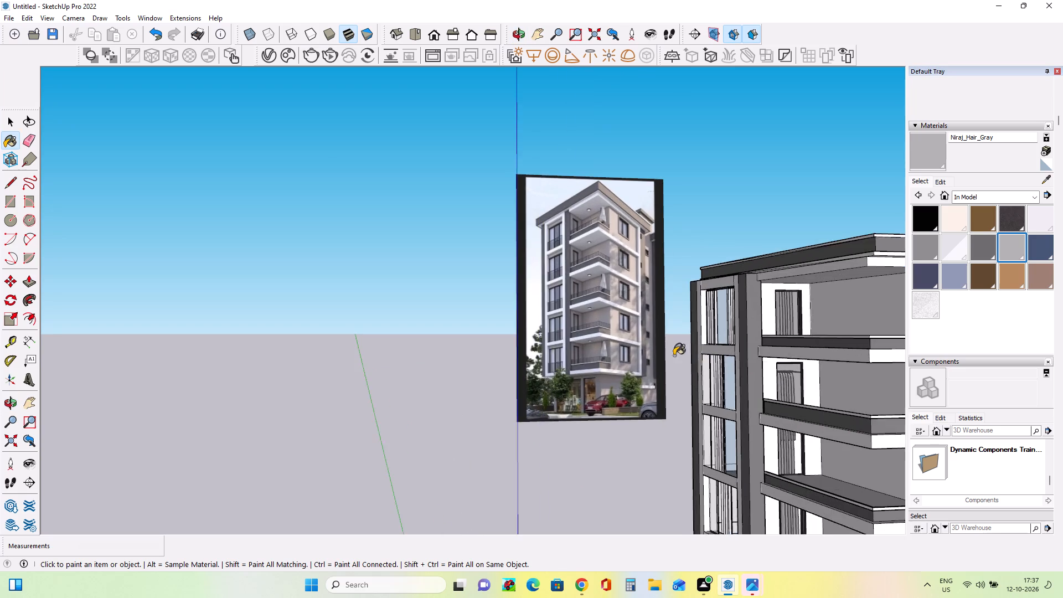
scroll(634, 355, up, 7)
scroll(628, 353, down, 7)
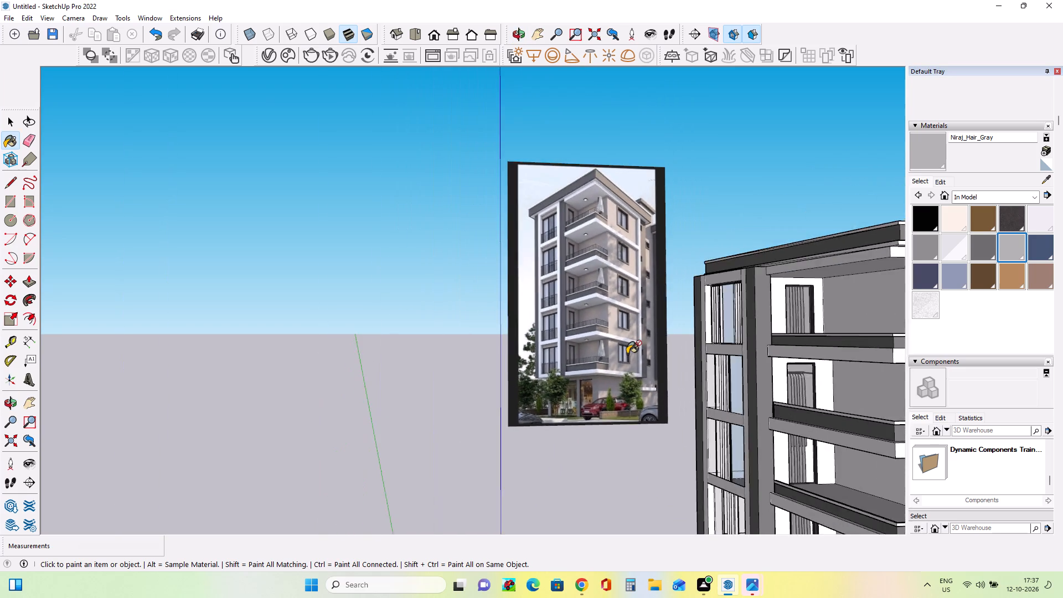
scroll(628, 353, down, 7)
scroll(747, 420, up, 7)
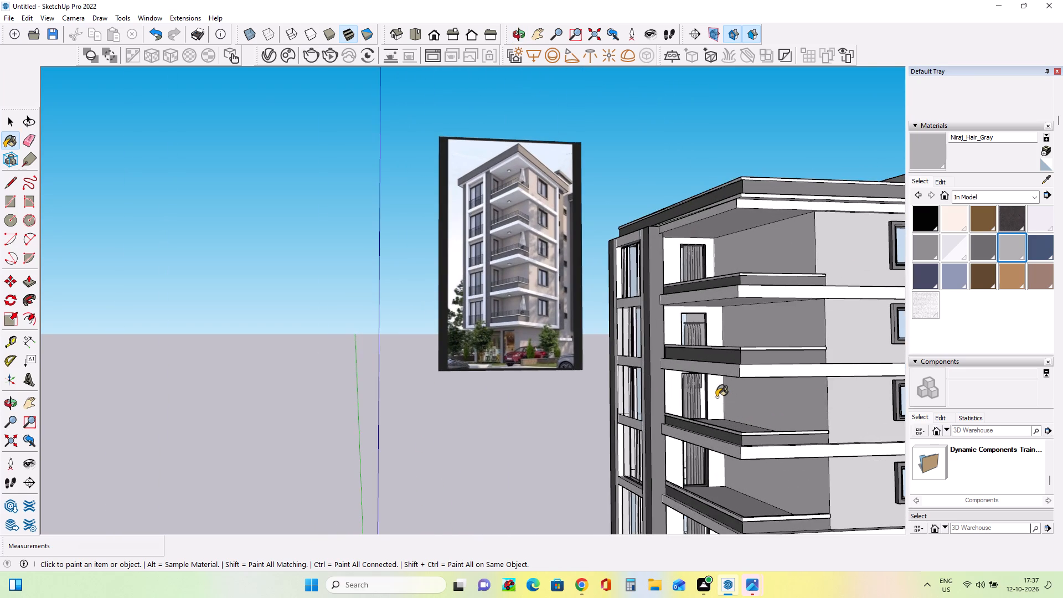
click(716, 397)
click(665, 403)
click(672, 322)
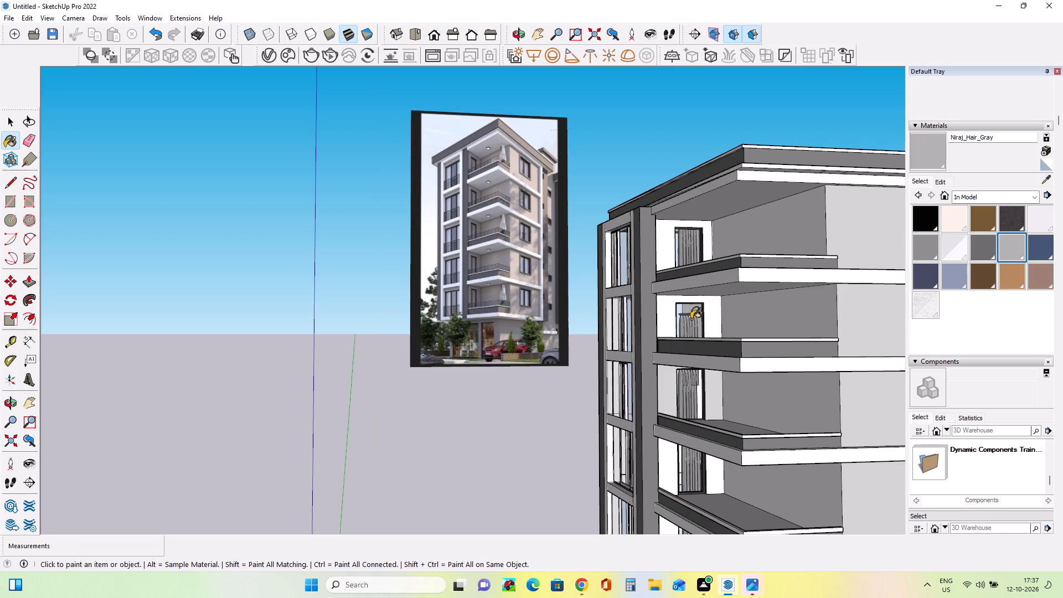
click(665, 239)
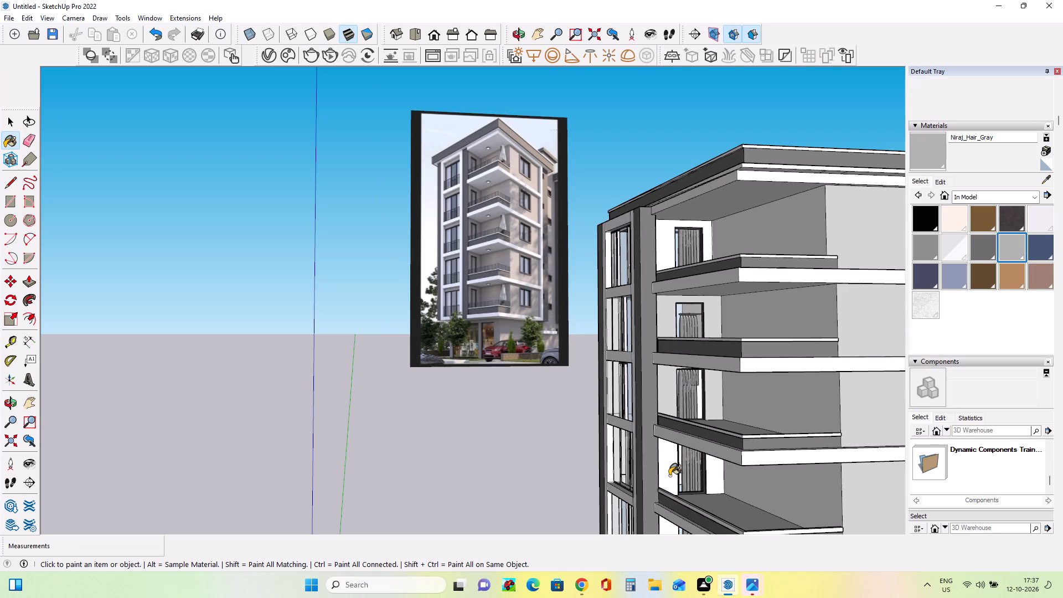
click(669, 476)
Paint the wall around the lowest balcony door with Niraj_Hair_Gray.
scroll(658, 527, down, 12)
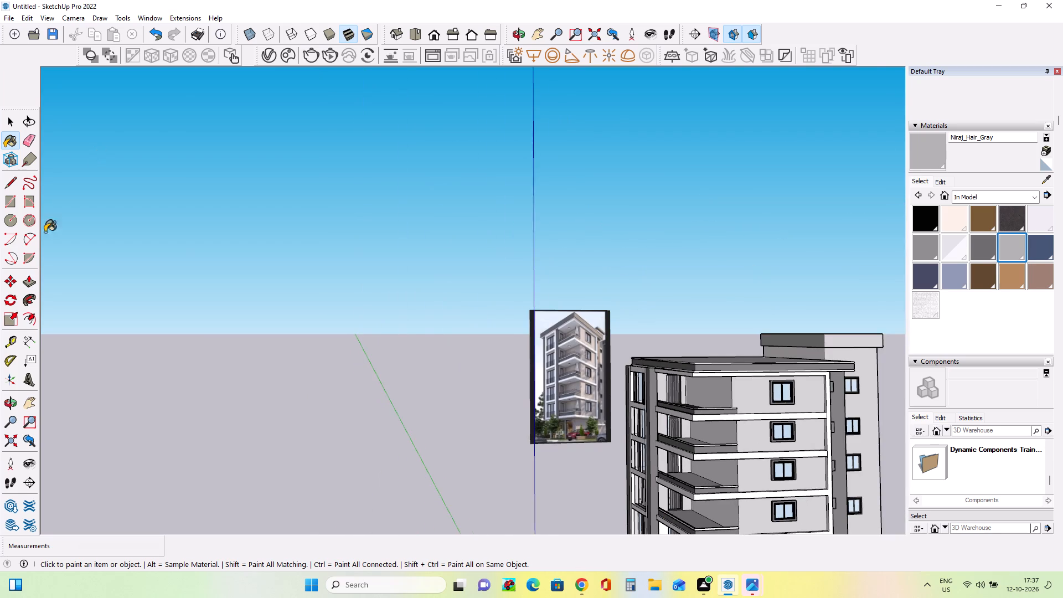
click(28, 401)
drag(271, 303, 250, 113)
scroll(632, 300, up, 7)
click(1012, 246)
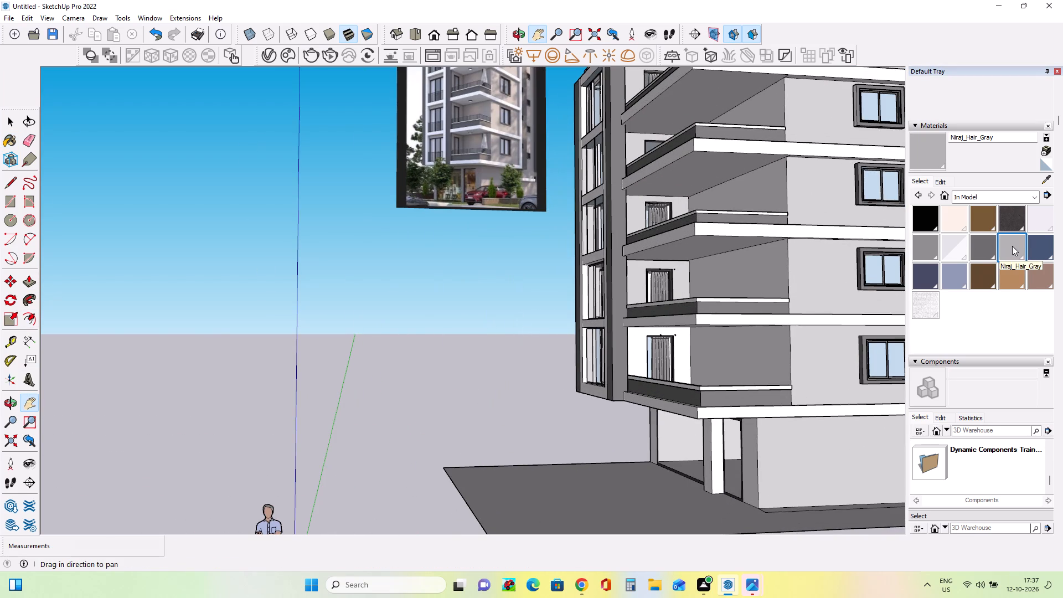
click(639, 355)
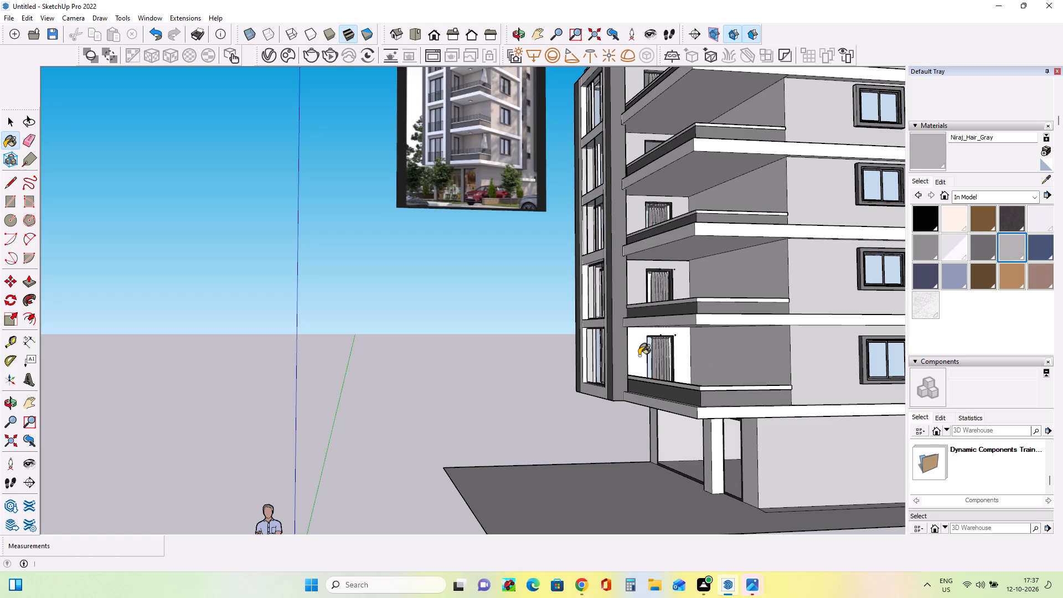
Paint the two visible faces of the ground-floor column beneath the balconies with Niraj_Hair_Gray.
middle_drag(649, 373, 710, 424)
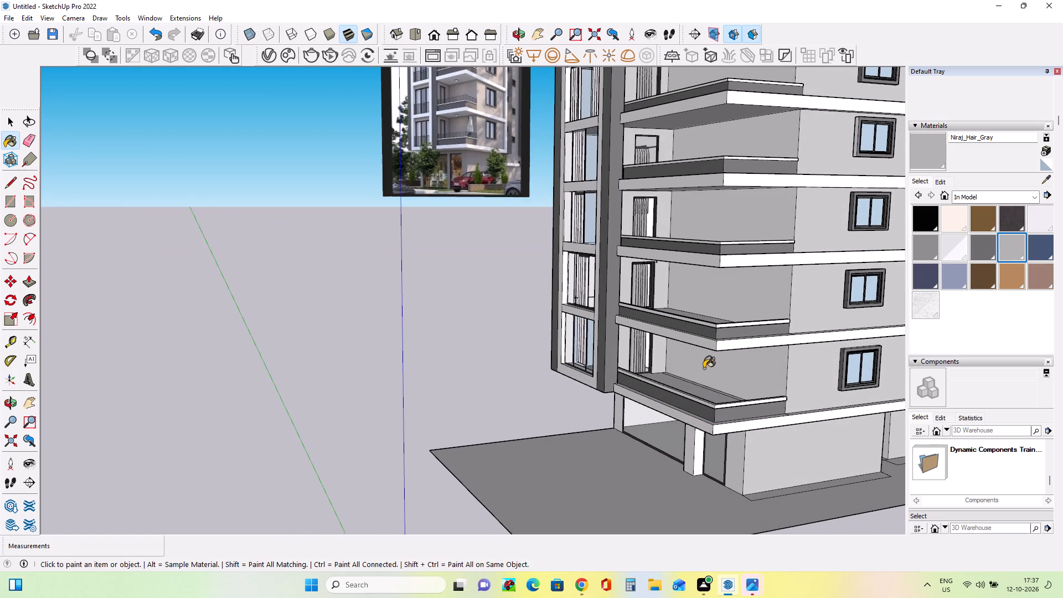
middle_click(704, 368)
middle_drag(692, 476, 695, 466)
scroll(694, 466, up, 2)
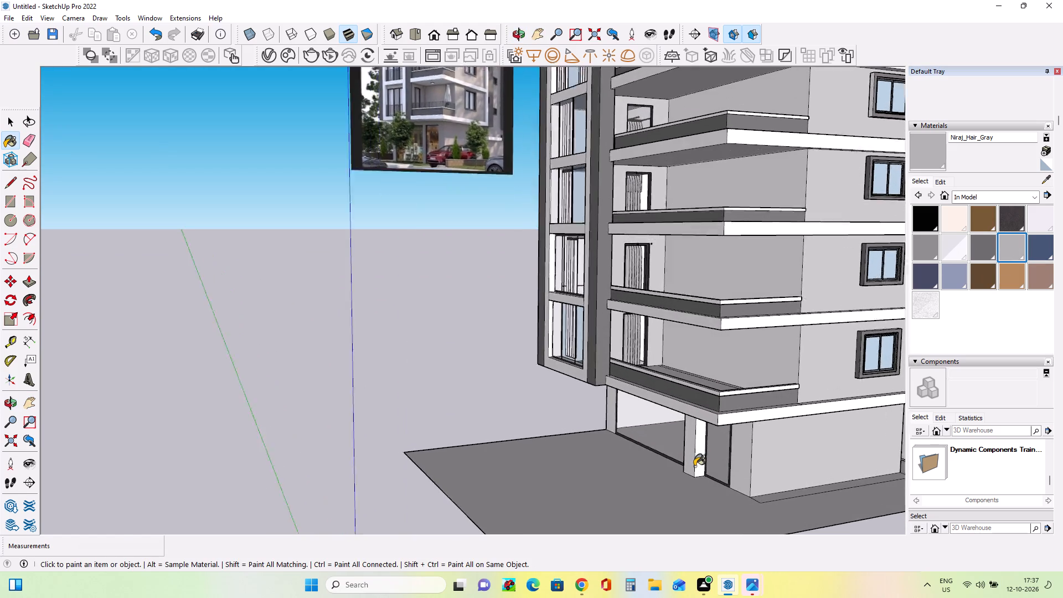
scroll(694, 466, up, 2)
click(696, 461)
click(684, 456)
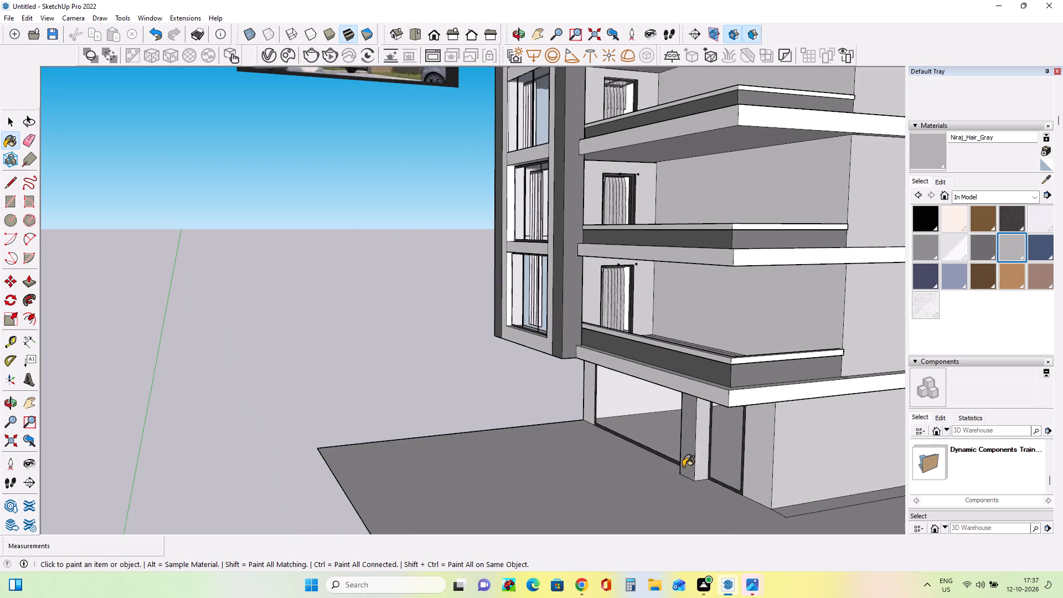
Apply Niraj_Hair_Gray to the ground-floor wall beside the column and to the lower wall of the rear tower block.
middle_drag(683, 467, 752, 474)
scroll(683, 416, down, 12)
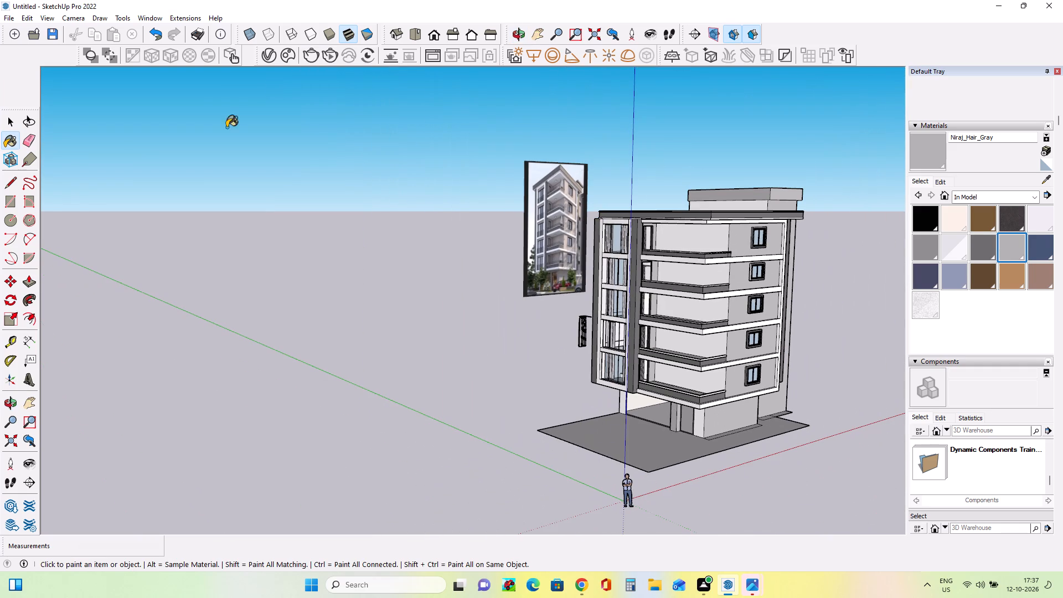
click(32, 397)
drag(478, 293, 256, 315)
middle_drag(555, 382, 489, 369)
scroll(515, 465, up, 3)
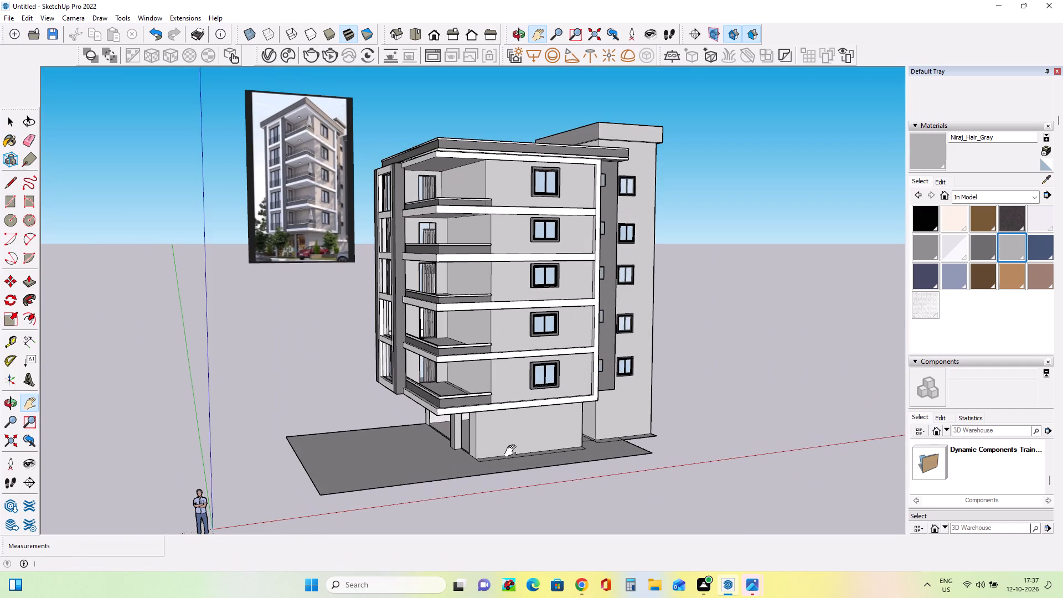
middle_drag(513, 451, 517, 456)
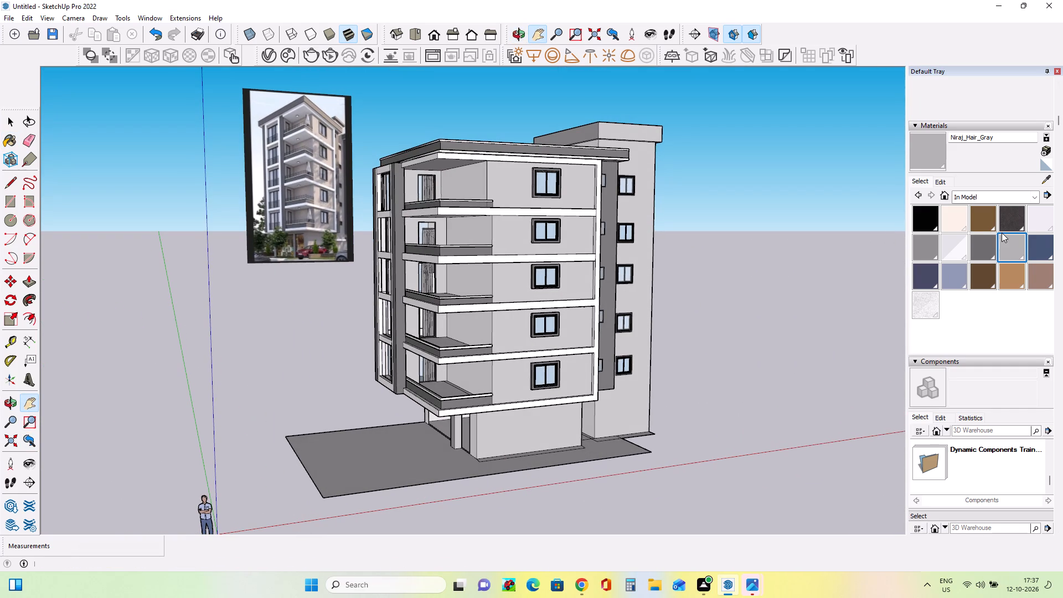
click(1002, 233)
click(1005, 250)
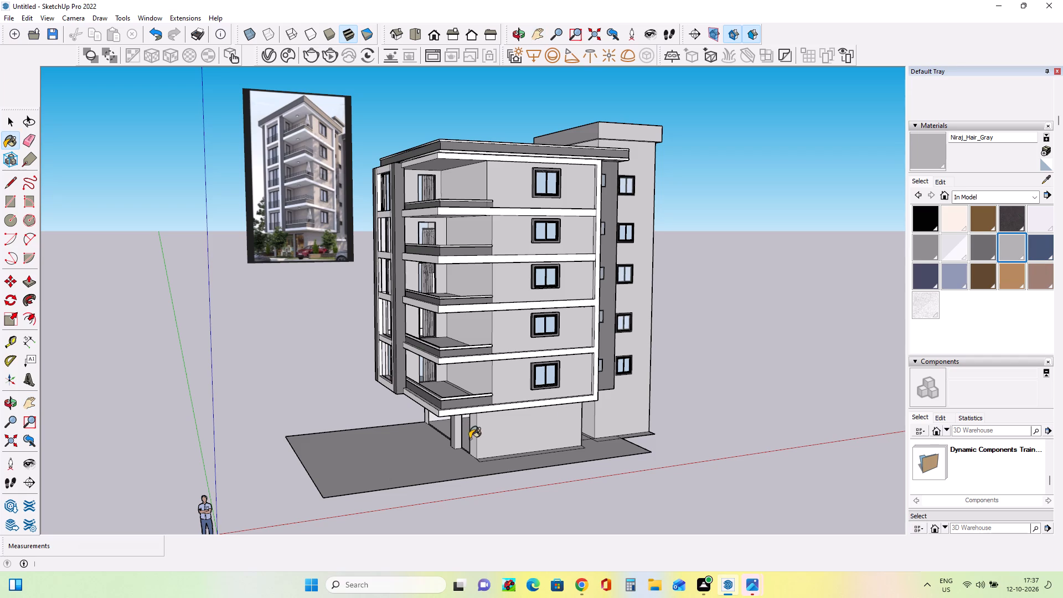
click(473, 439)
click(593, 420)
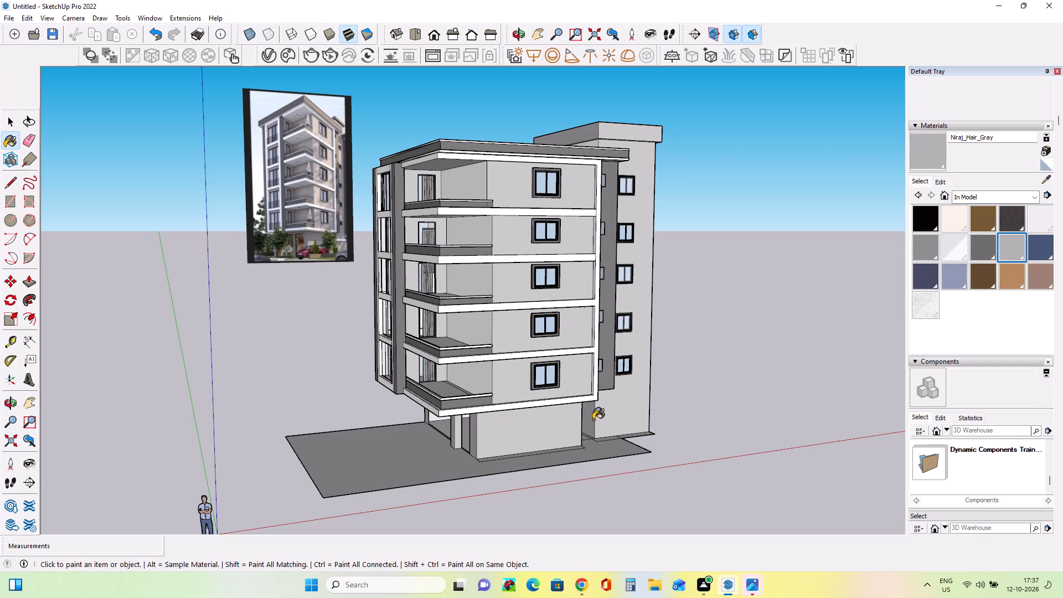
middle_drag(606, 419, 607, 431)
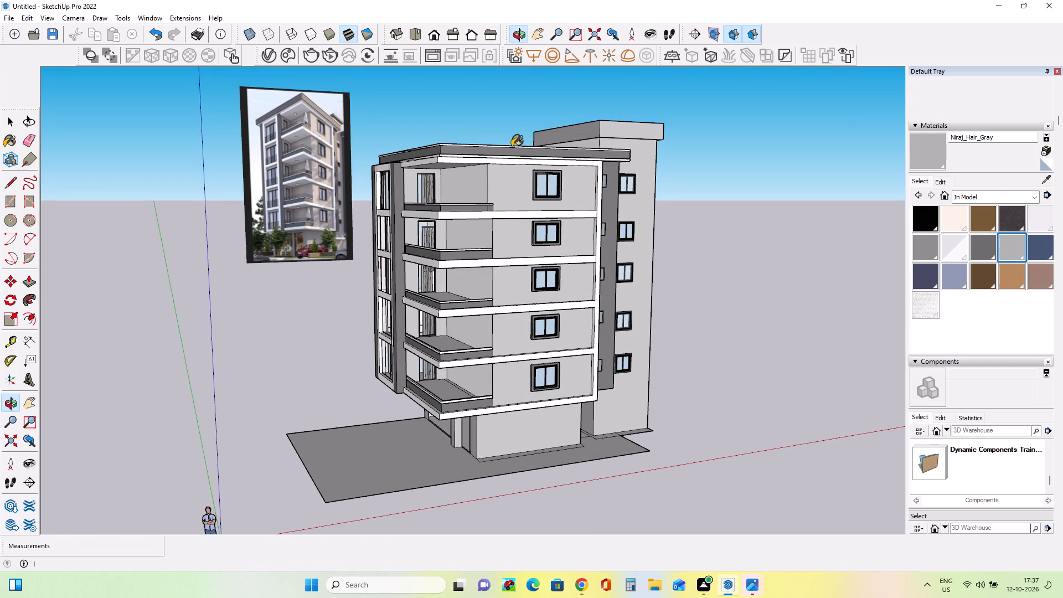
middle_drag(596, 276, 632, 290)
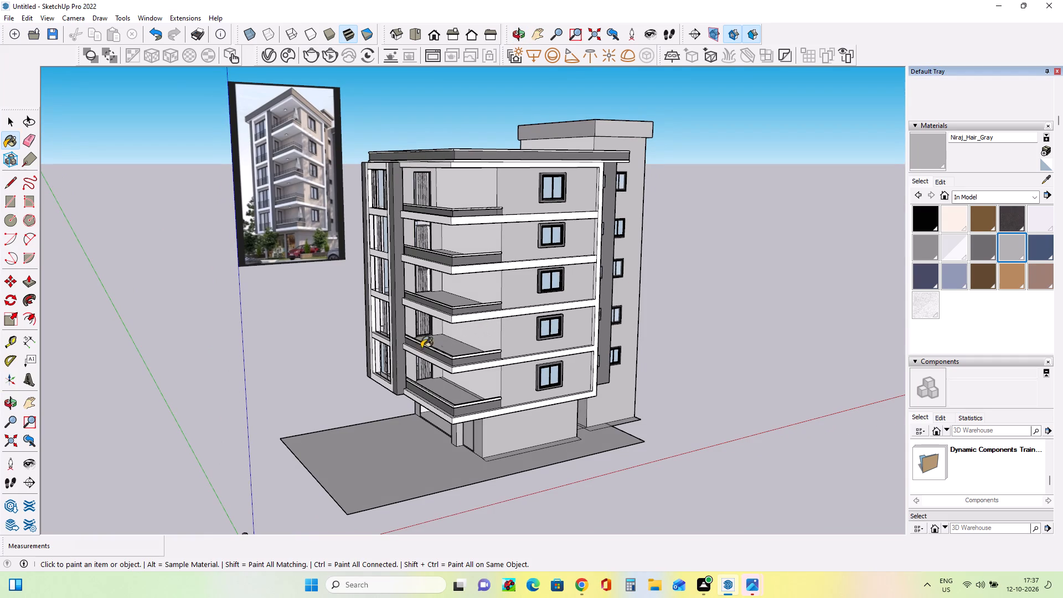
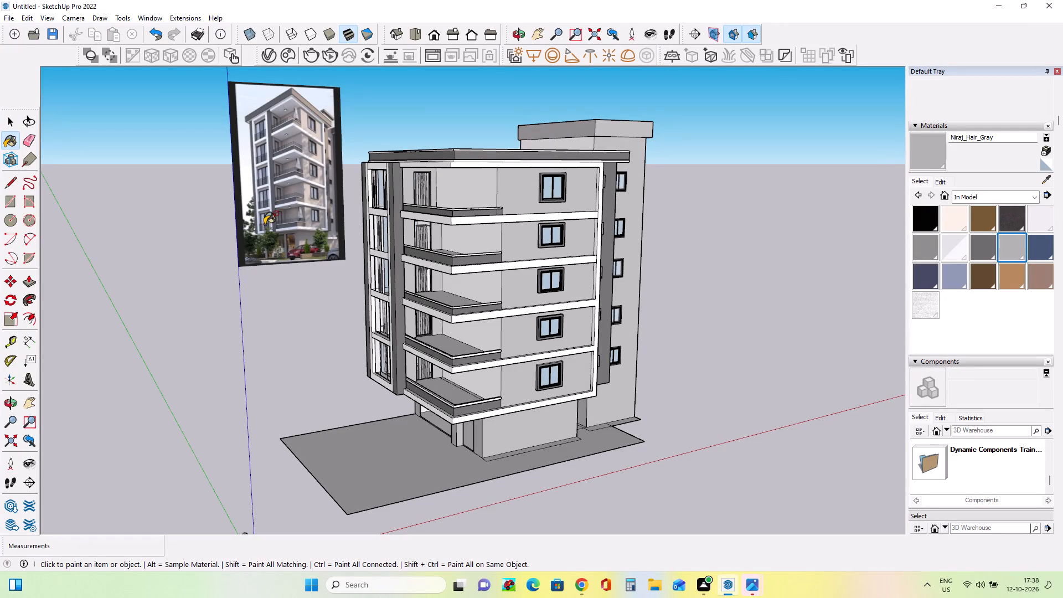
Examine the reference photo's balconies and facade closely and compare them with the modelled building.
scroll(266, 224, up, 9)
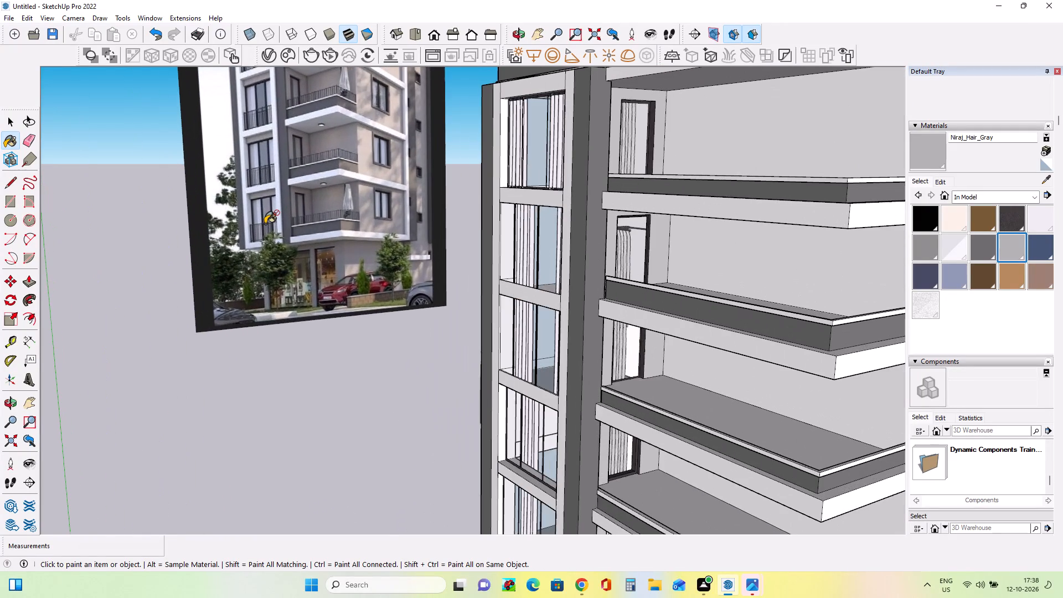
scroll(266, 223, down, 4)
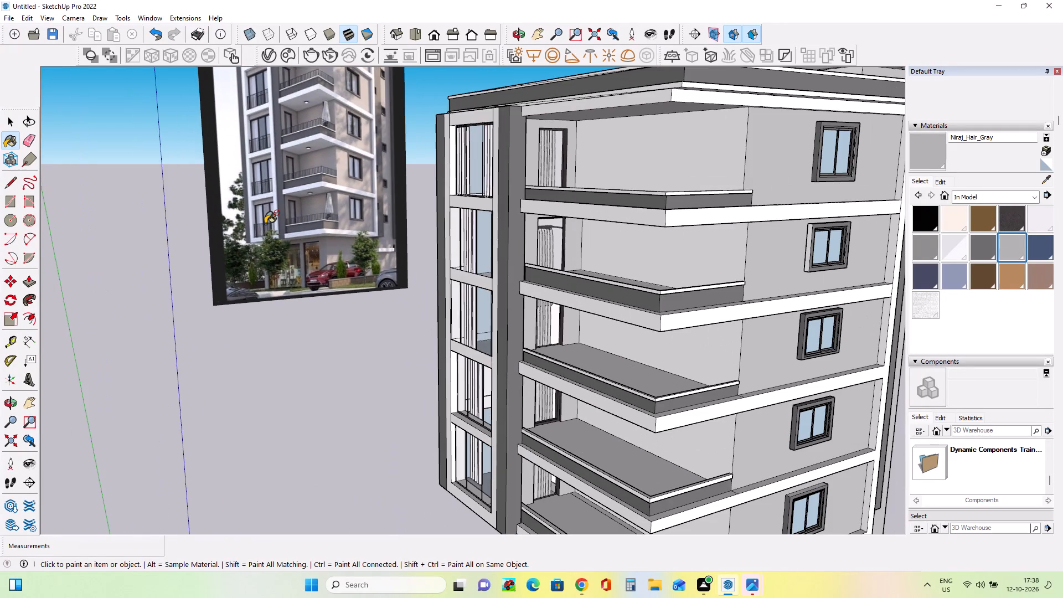
scroll(266, 223, up, 3)
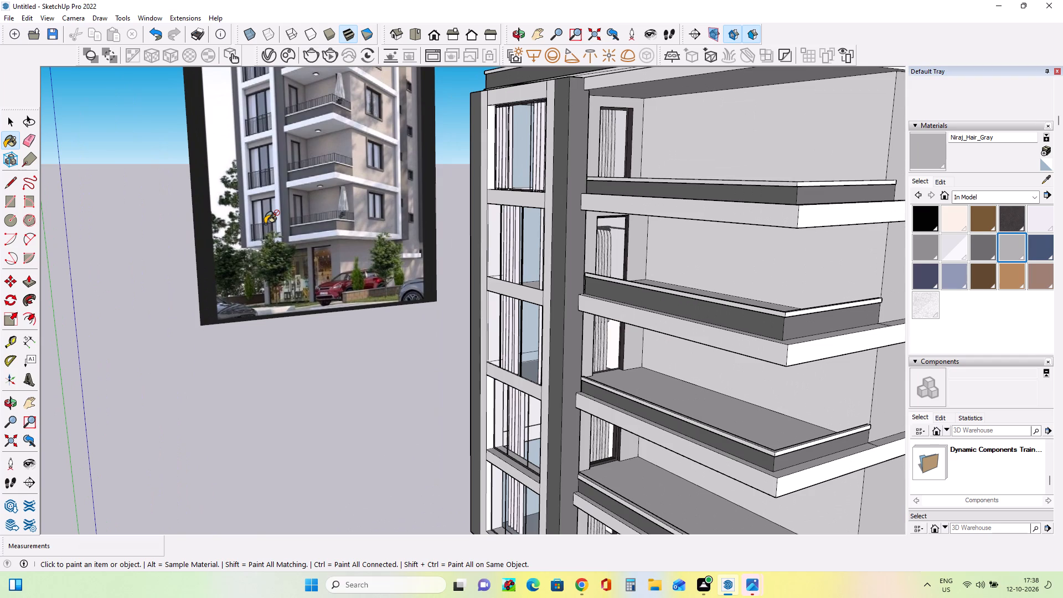
scroll(266, 223, down, 11)
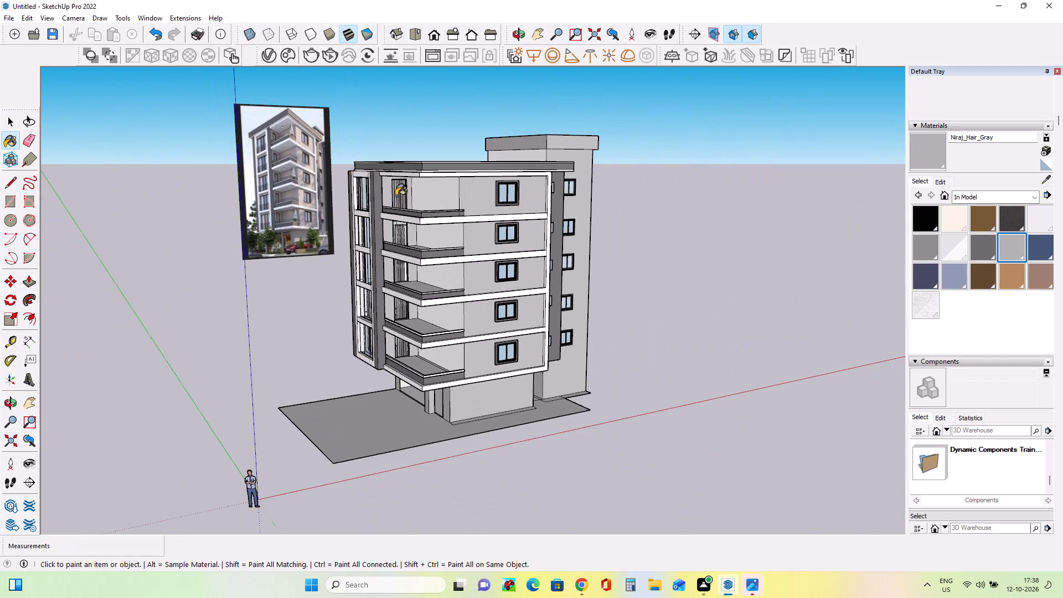
scroll(401, 196, up, 5)
scroll(402, 209, down, 5)
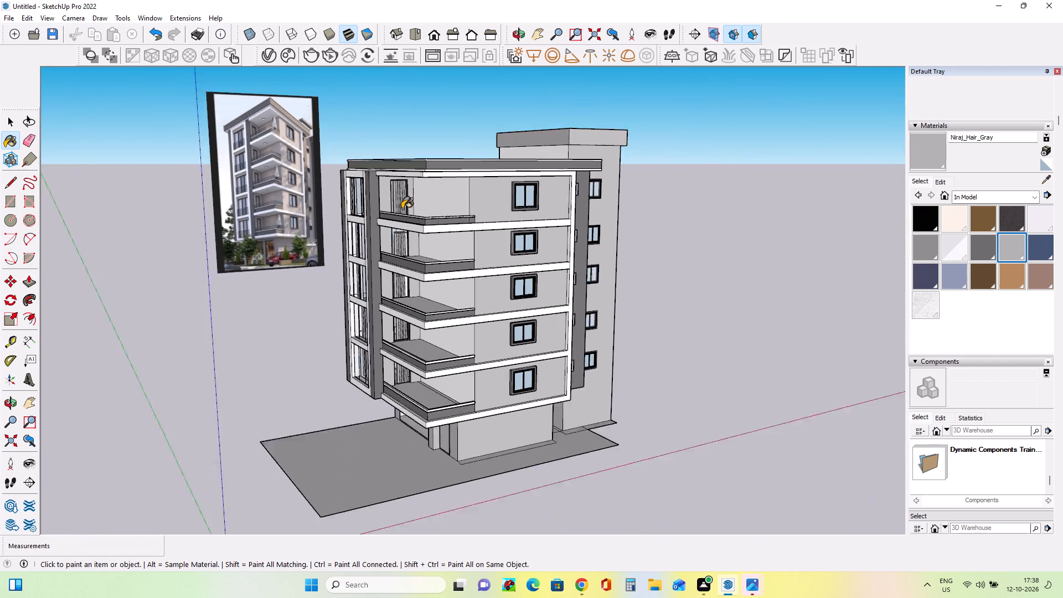
scroll(402, 209, down, 1)
scroll(450, 270, up, 1)
middle_click(450, 270)
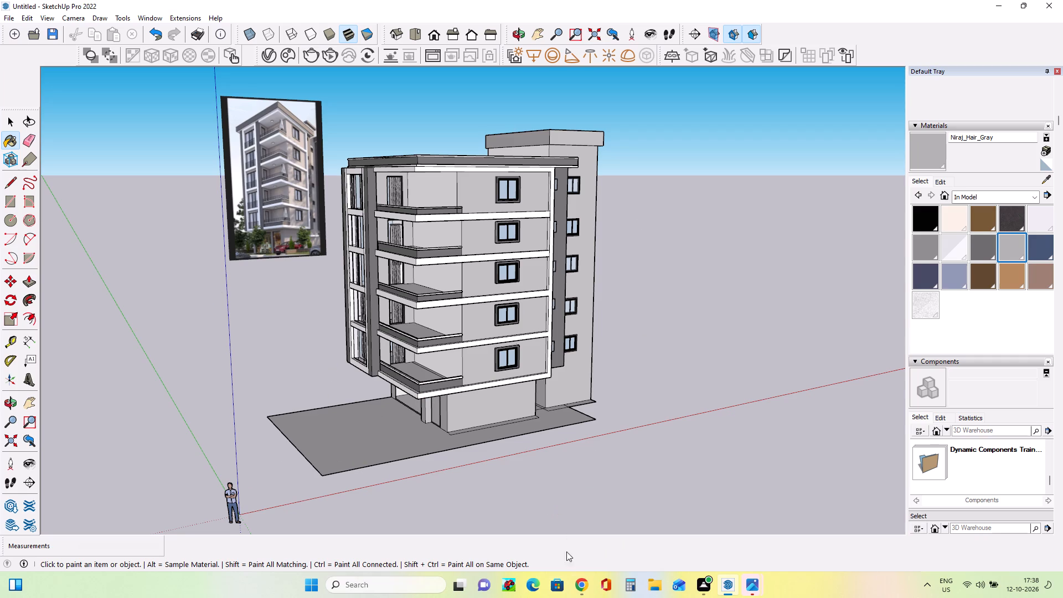
Switch to 3D Warehouse in Chrome and replace the curtain search with a model search for "grill".
click(574, 585)
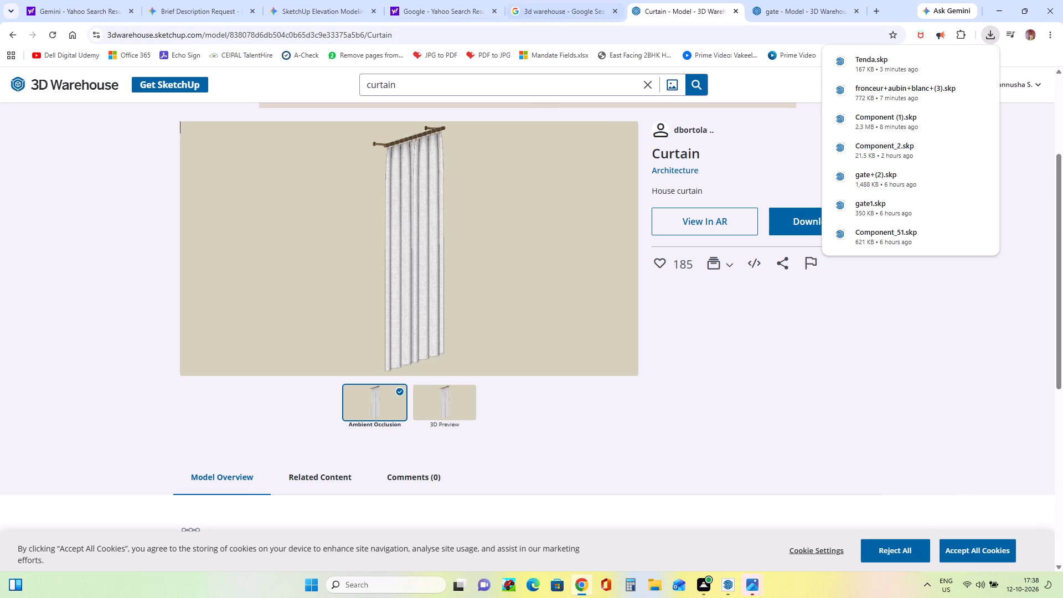
click(485, 86)
key(BackSpace)
key(BackSpace)
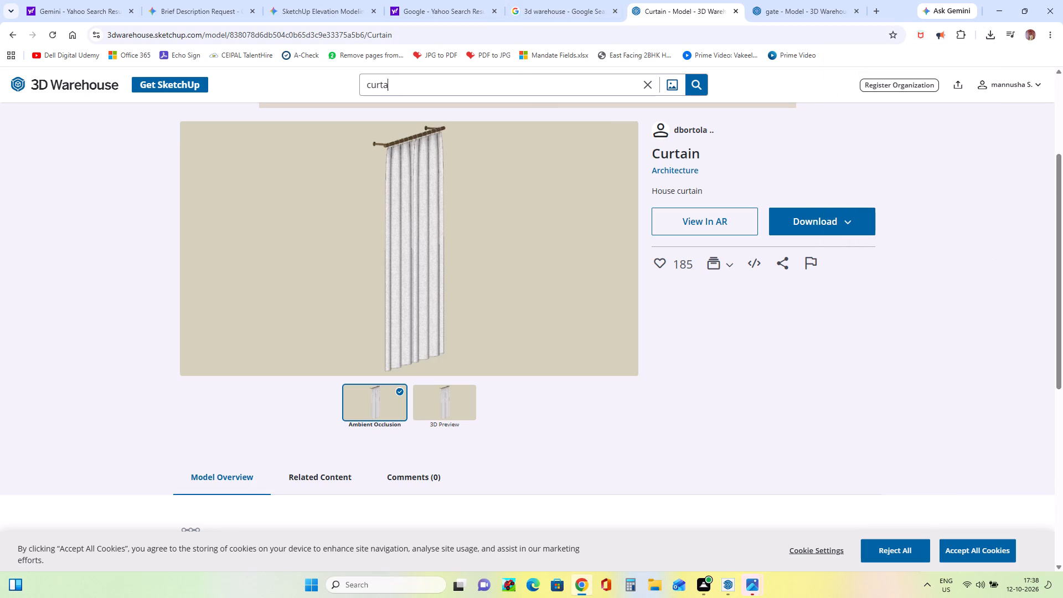
key(BackSpace)
key(BackSpace)
key(BackSpace)
key(BackSpace)
key(BackSpace)
key(g)
text(rill)
key(Return)
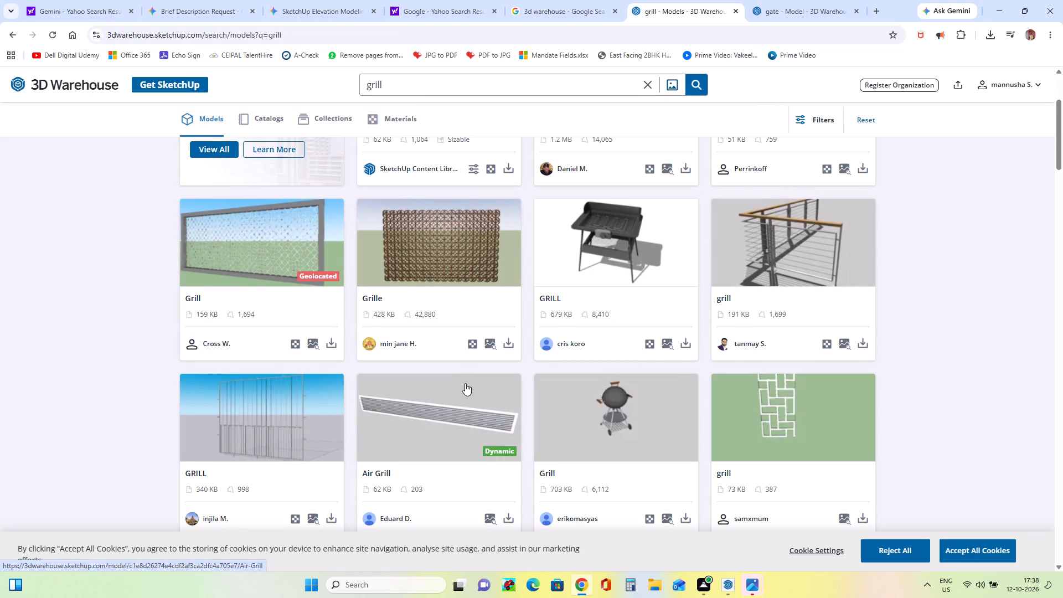
Request the SketchUp file of the black vertical-bar Grille railing and watch the video that unlocks 5 more downloads.
scroll(465, 383, up, 5)
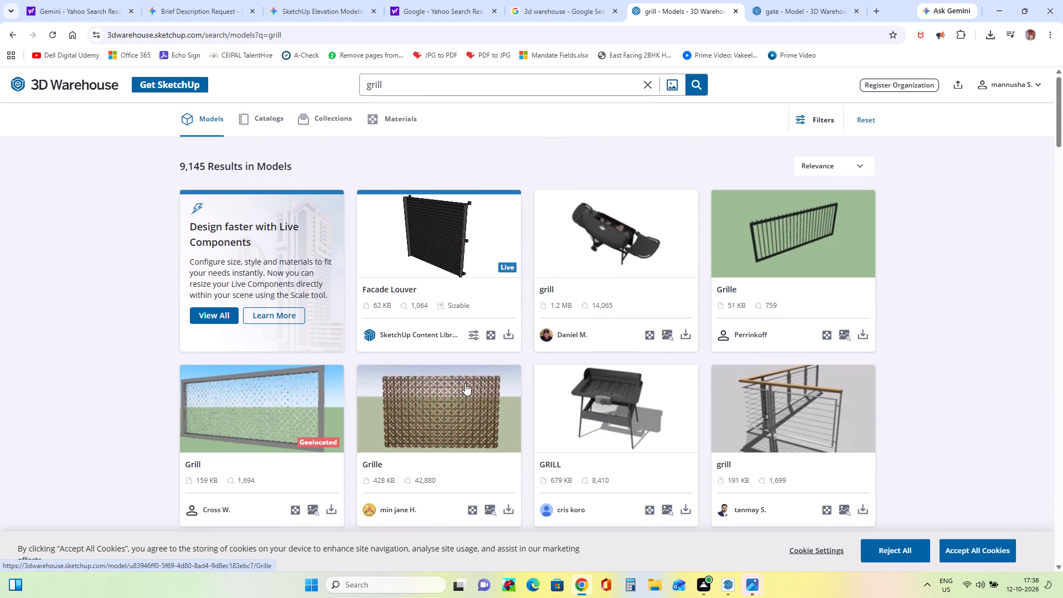
scroll(465, 383, down, 1)
click(861, 281)
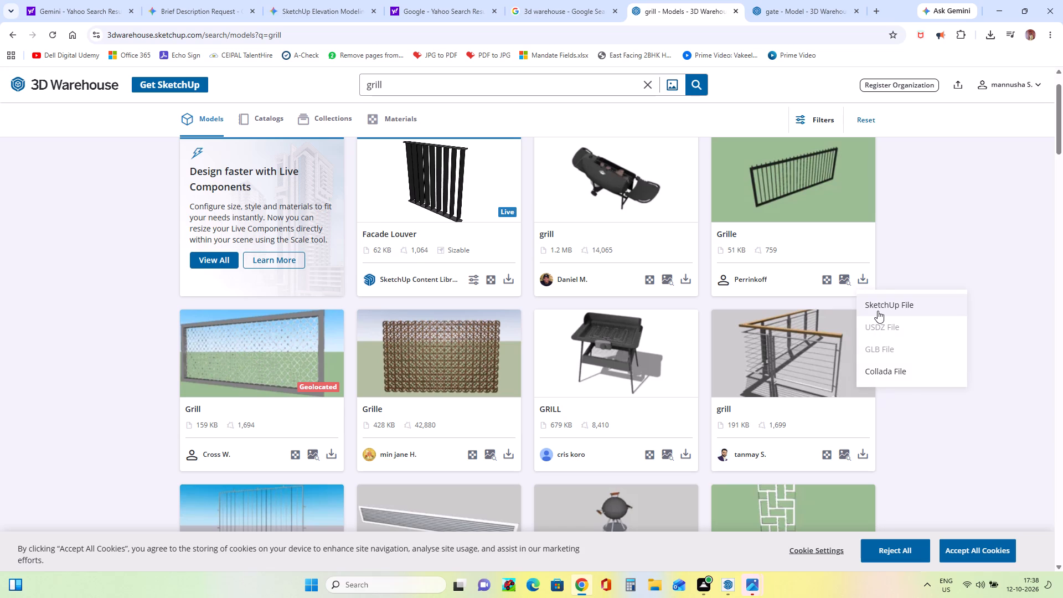
click(878, 311)
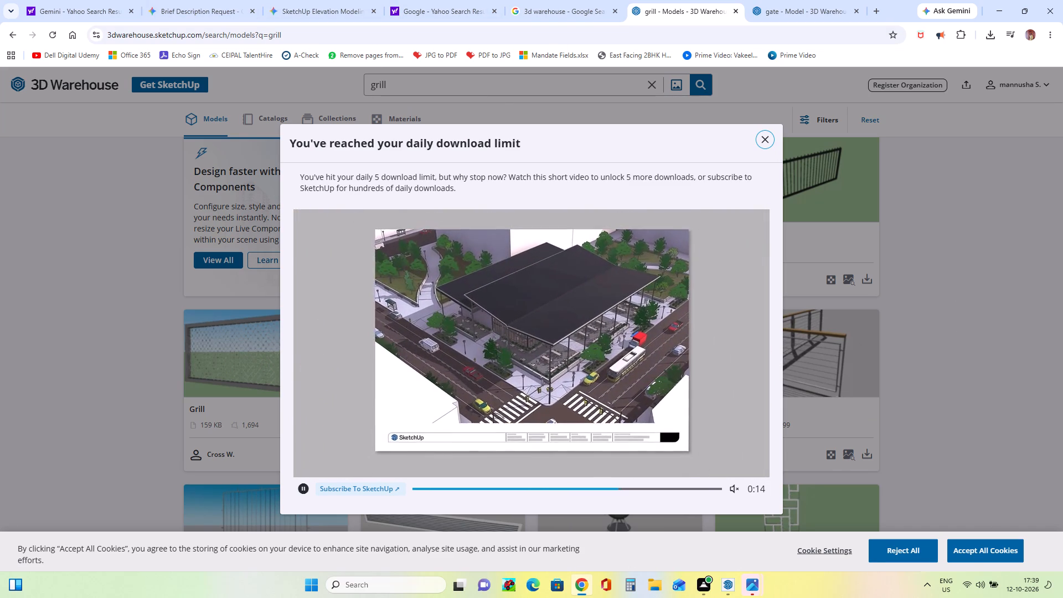
scroll(318, 39, right, 4)
scroll(318, 39, left, 3)
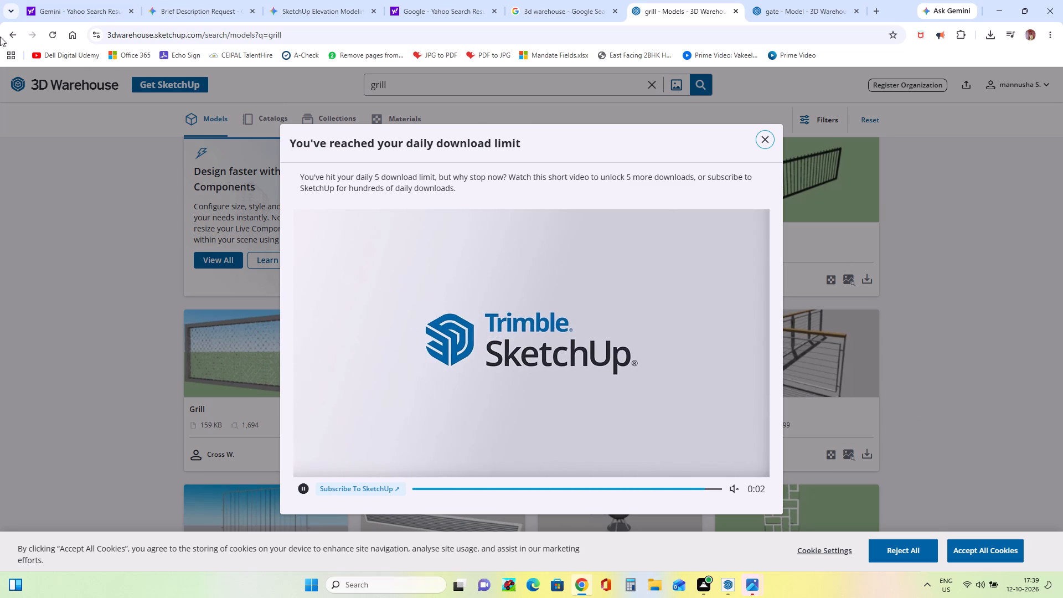
scroll(248, 28, right, 9)
scroll(248, 28, left, 4)
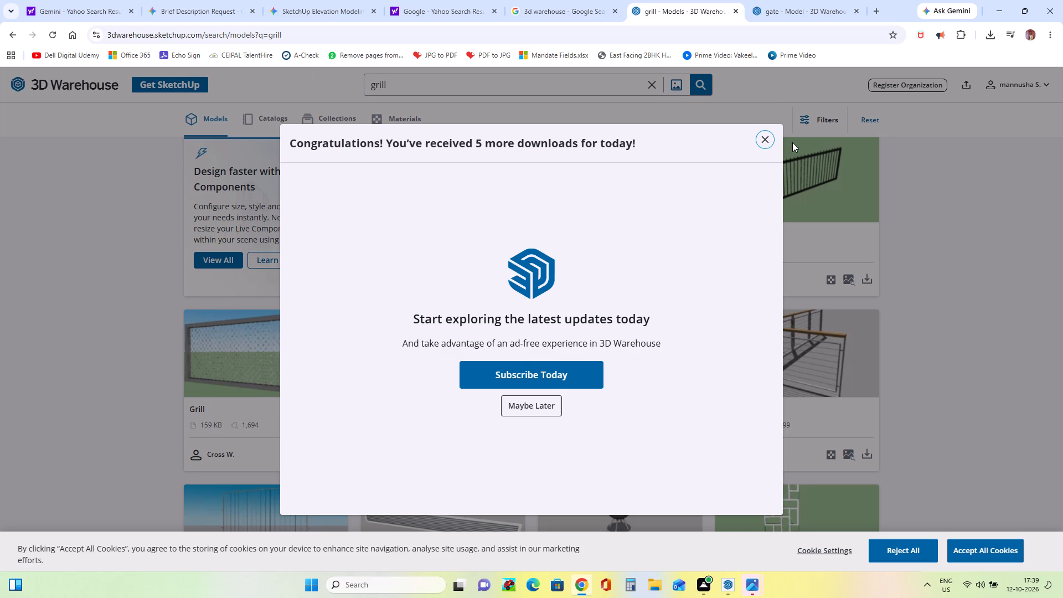
click(766, 140)
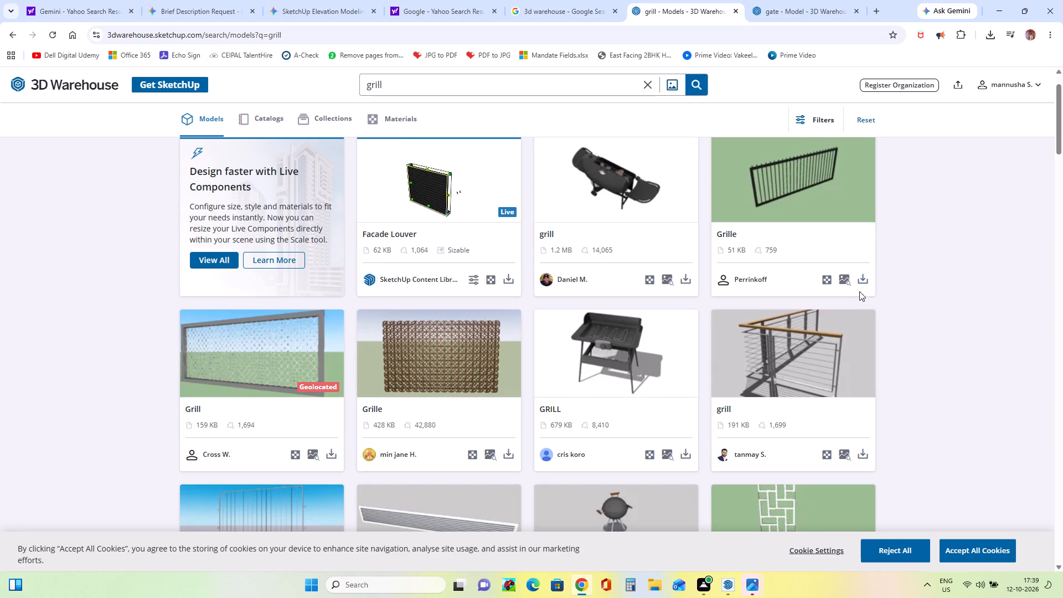
Download the black vertical-bar Grille model as a SketchUp file and return to SketchUp.
click(859, 279)
click(875, 305)
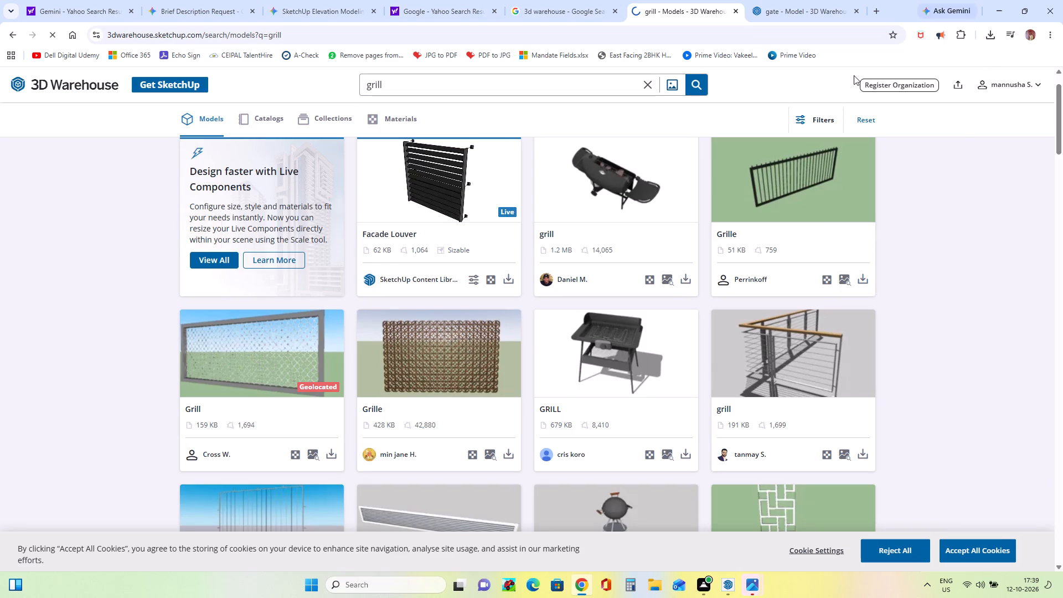
click(999, 13)
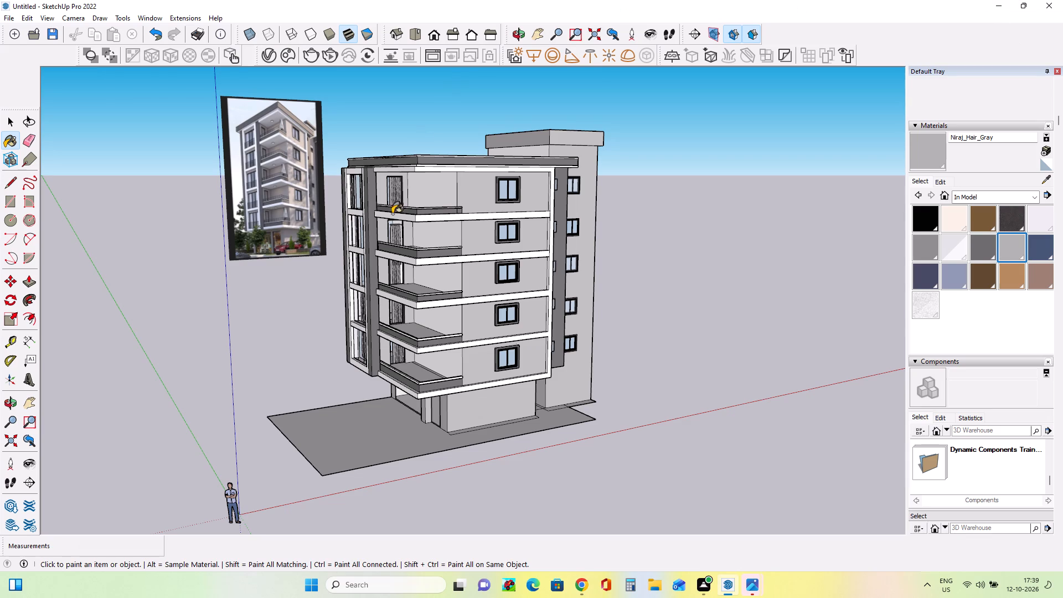
Import Group_446 from the Downloads folder and place the railing at the outer corner of the top-floor balcony parapet.
scroll(230, 160, up, 15)
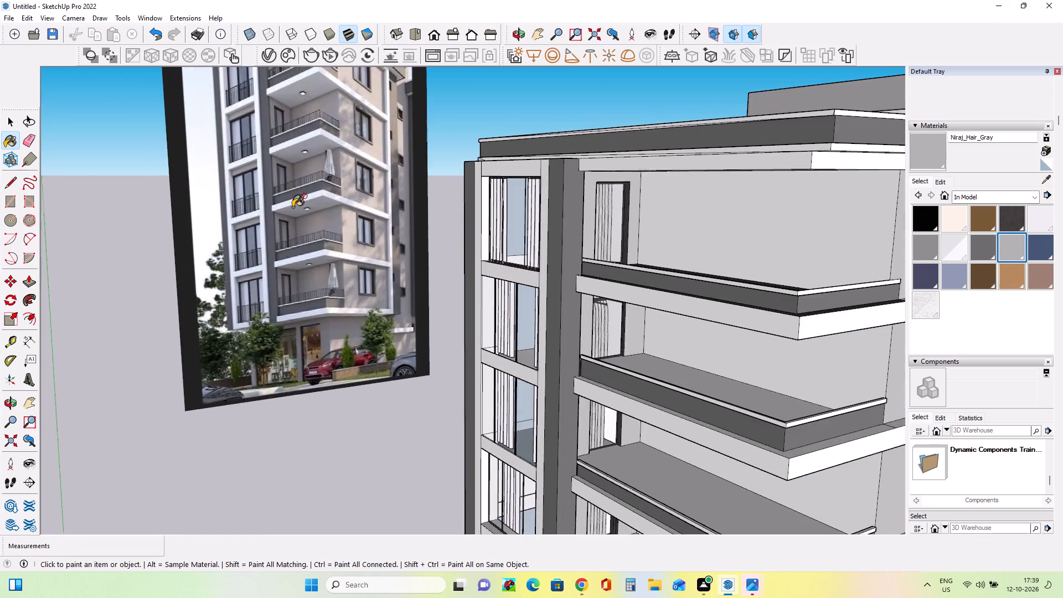
scroll(294, 207, up, 6)
scroll(295, 207, down, 2)
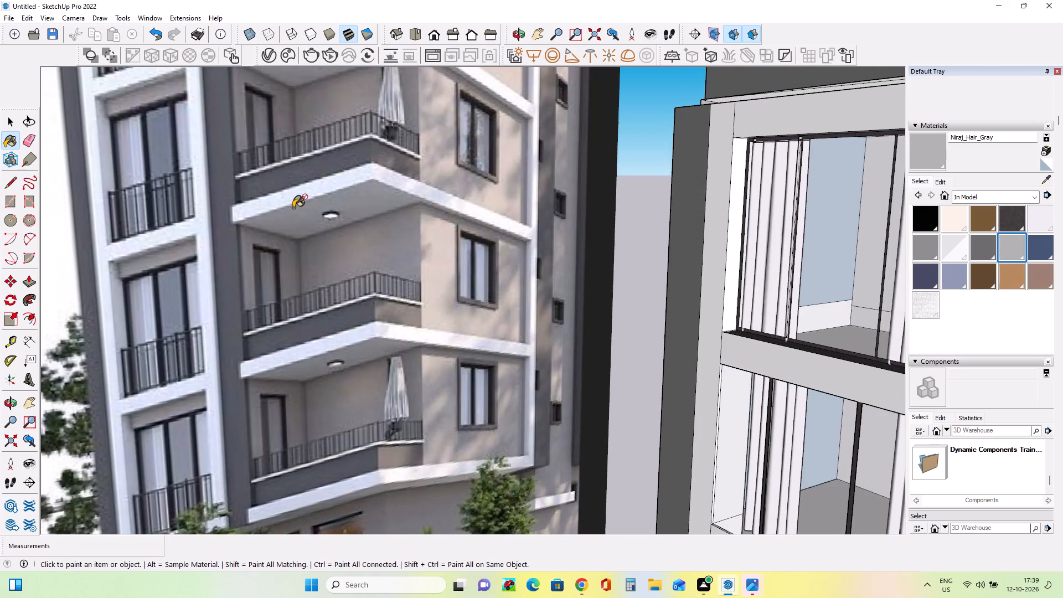
scroll(295, 207, down, 3)
scroll(295, 207, down, 19)
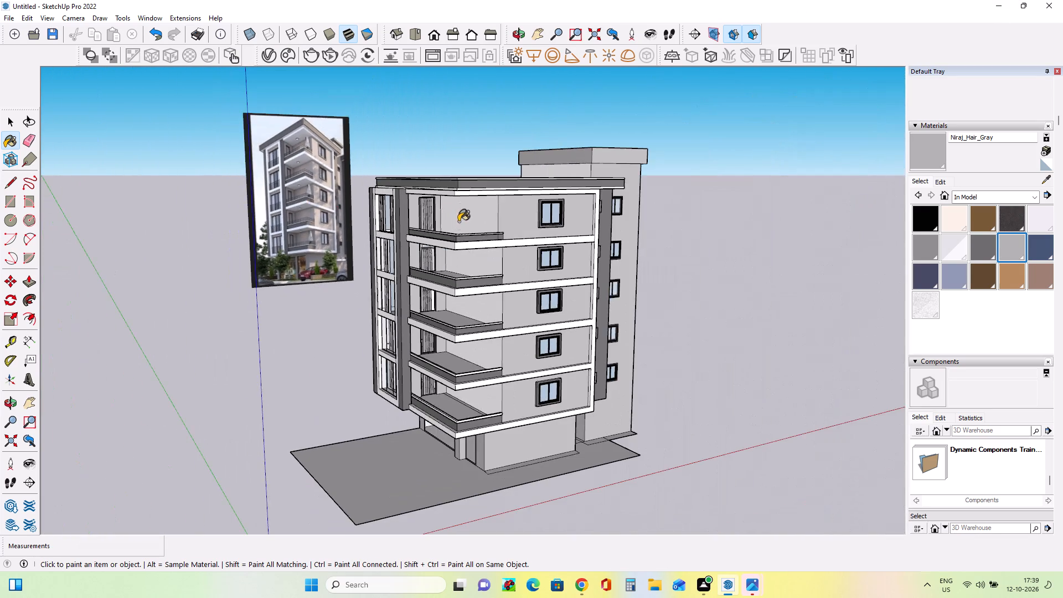
middle_drag(463, 225, 470, 243)
scroll(435, 250, up, 6)
middle_drag(435, 249, 468, 241)
scroll(454, 214, up, 6)
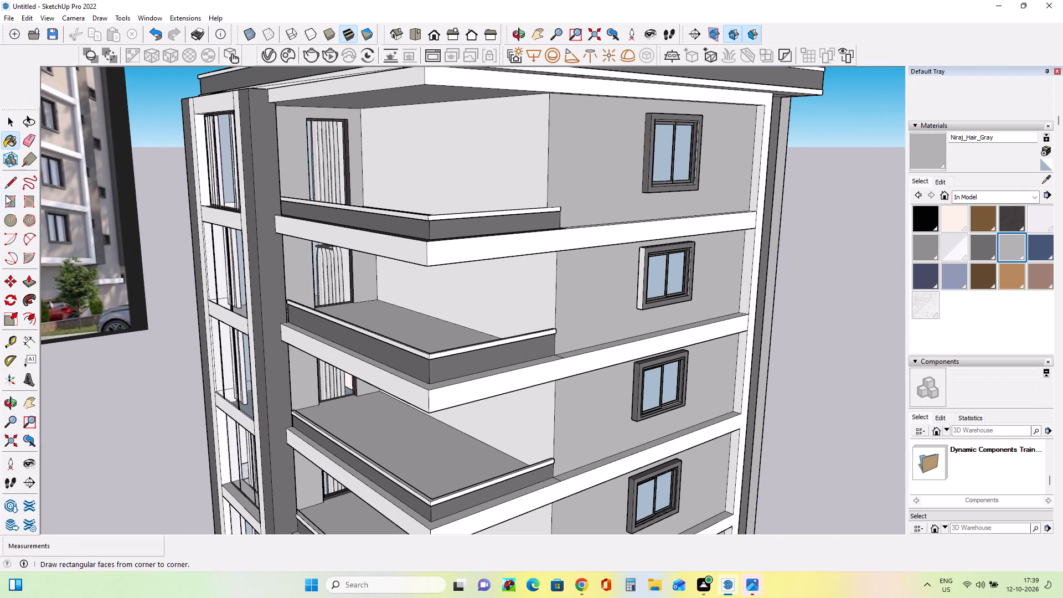
click(3, 15)
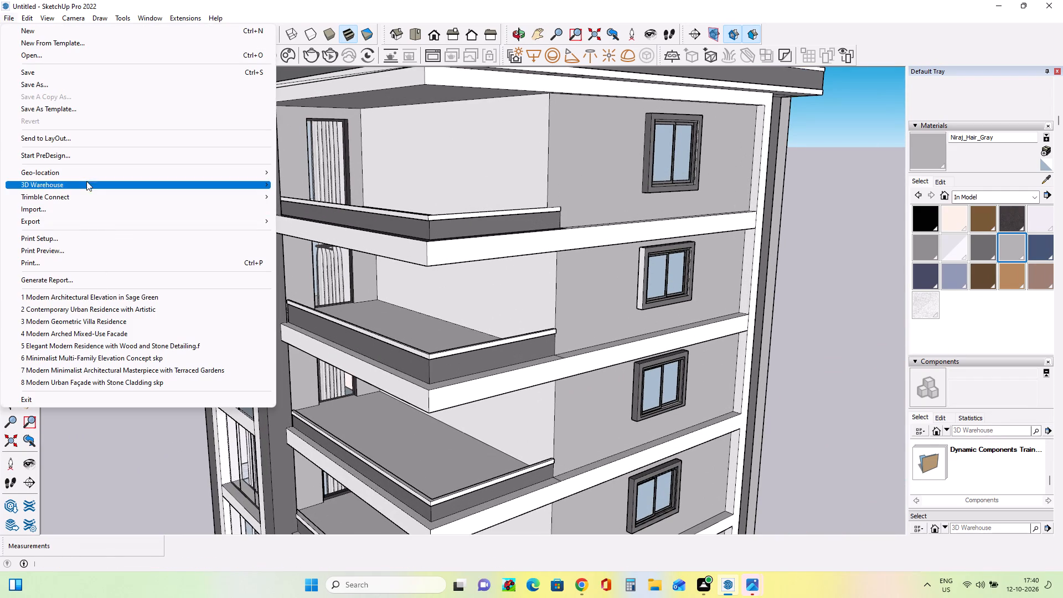
click(89, 212)
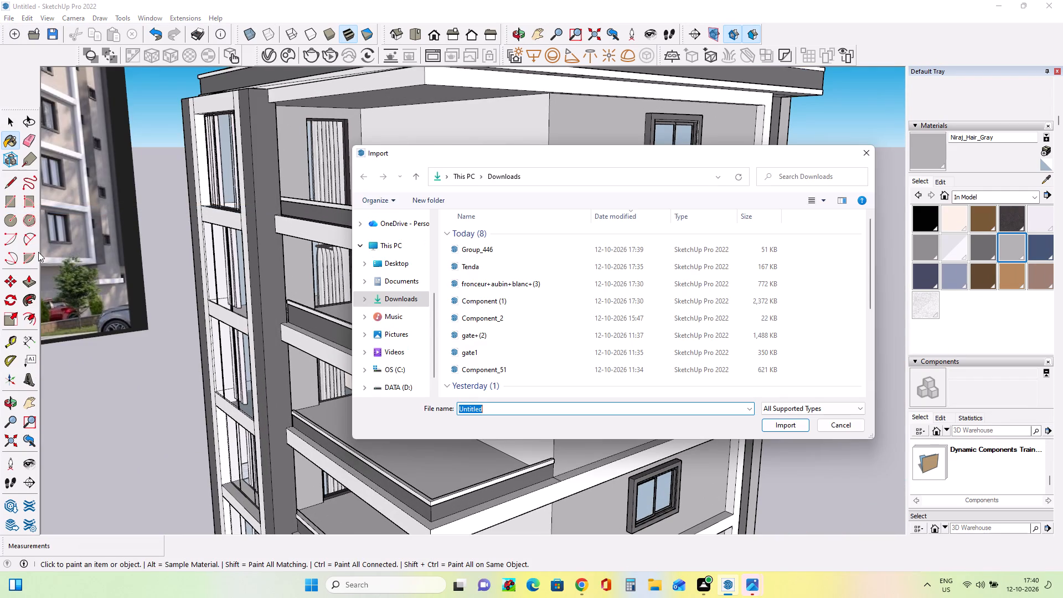
click(467, 255)
click(772, 428)
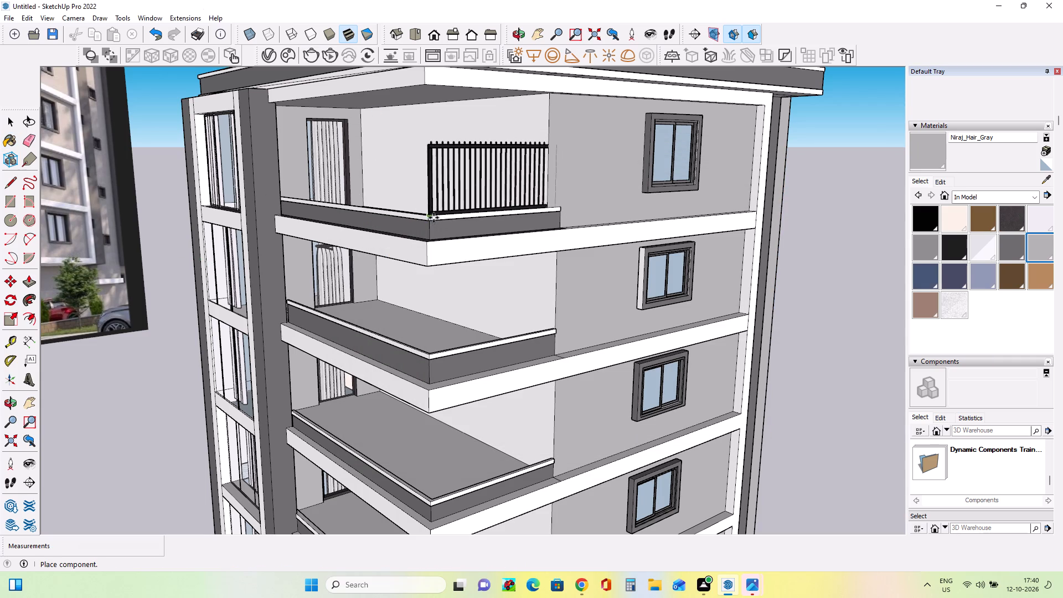
middle_drag(438, 219, 395, 314)
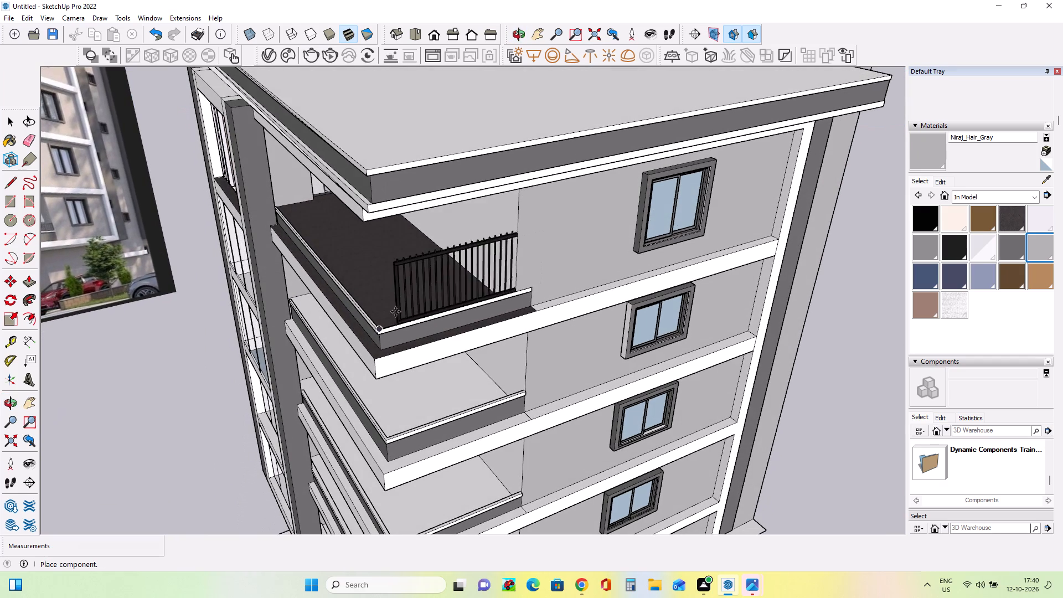
click(381, 339)
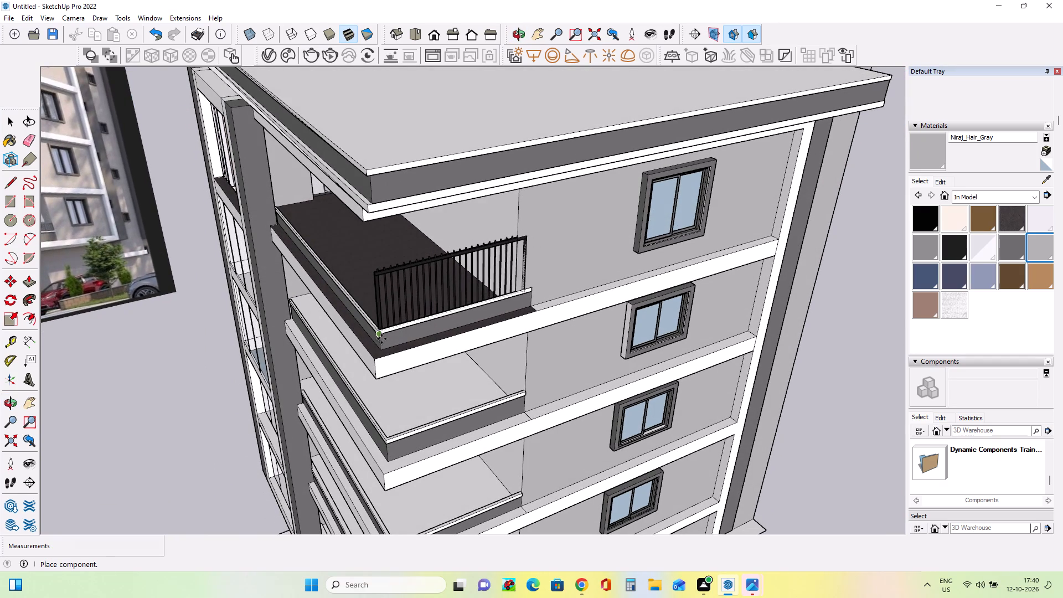
Move the railing about 6 9/16" along the top-floor parapet so its lower inner corner meets the building wall edge.
middle_drag(483, 321, 384, 334)
scroll(407, 306, up, 13)
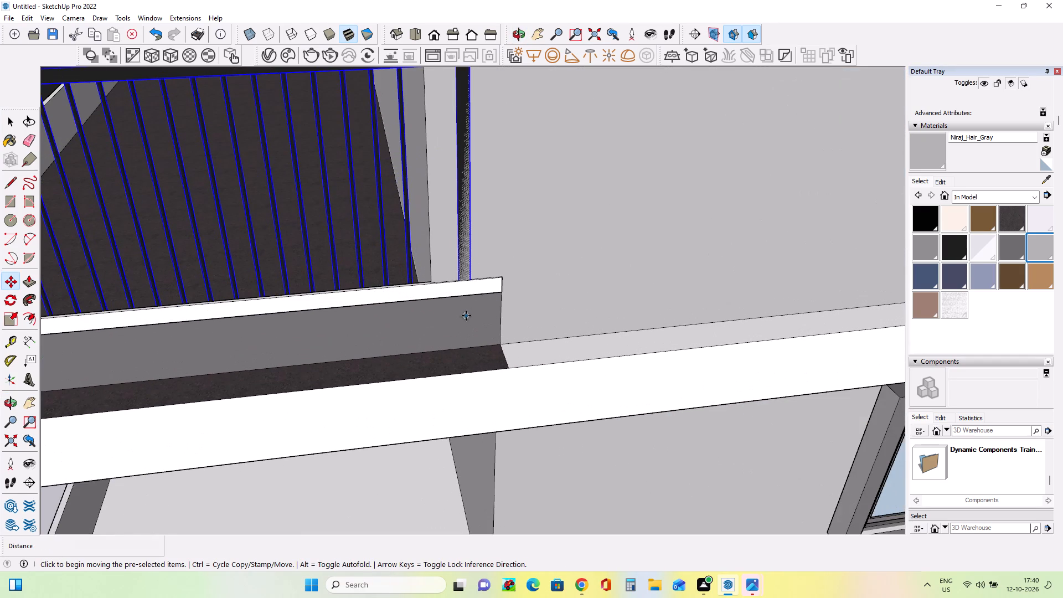
scroll(465, 278, down, 7)
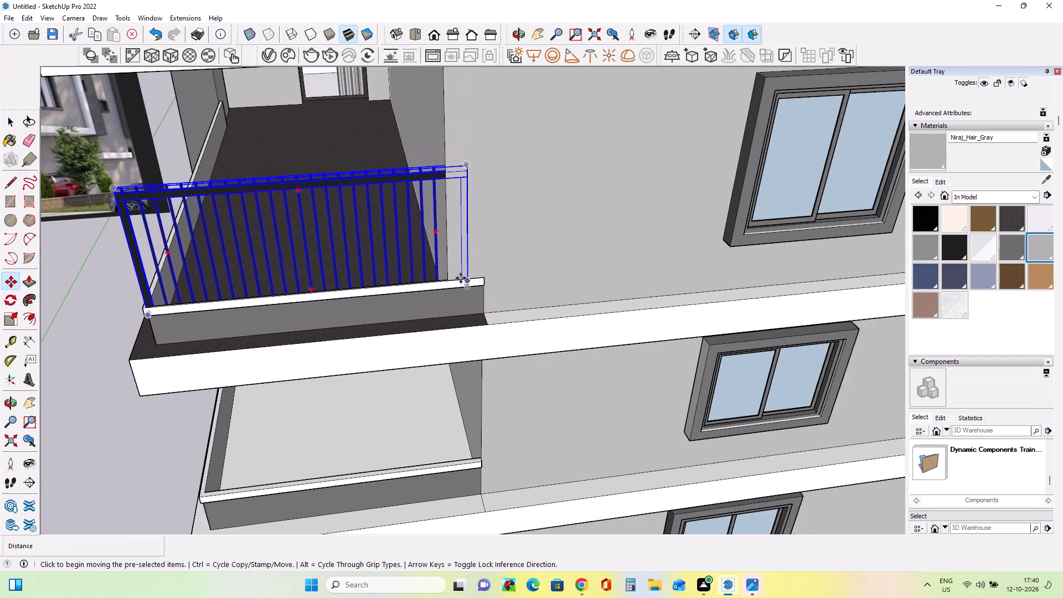
click(468, 277)
click(445, 280)
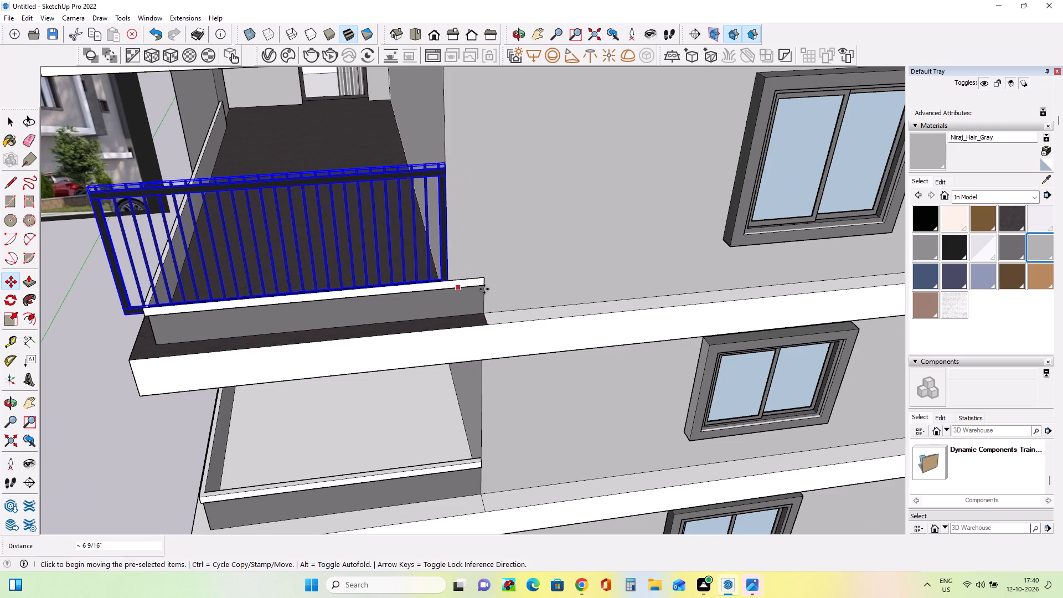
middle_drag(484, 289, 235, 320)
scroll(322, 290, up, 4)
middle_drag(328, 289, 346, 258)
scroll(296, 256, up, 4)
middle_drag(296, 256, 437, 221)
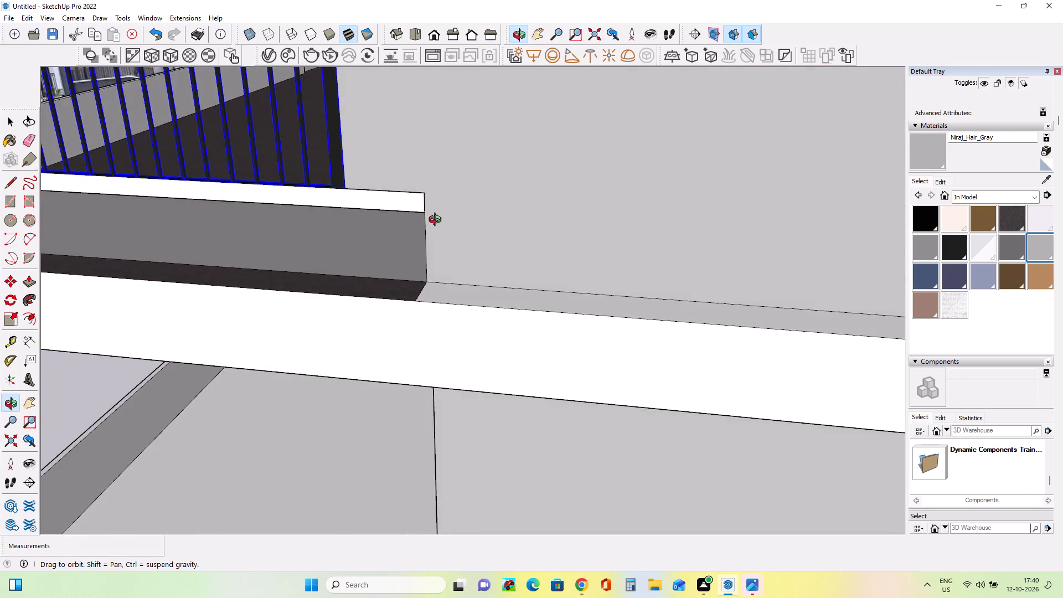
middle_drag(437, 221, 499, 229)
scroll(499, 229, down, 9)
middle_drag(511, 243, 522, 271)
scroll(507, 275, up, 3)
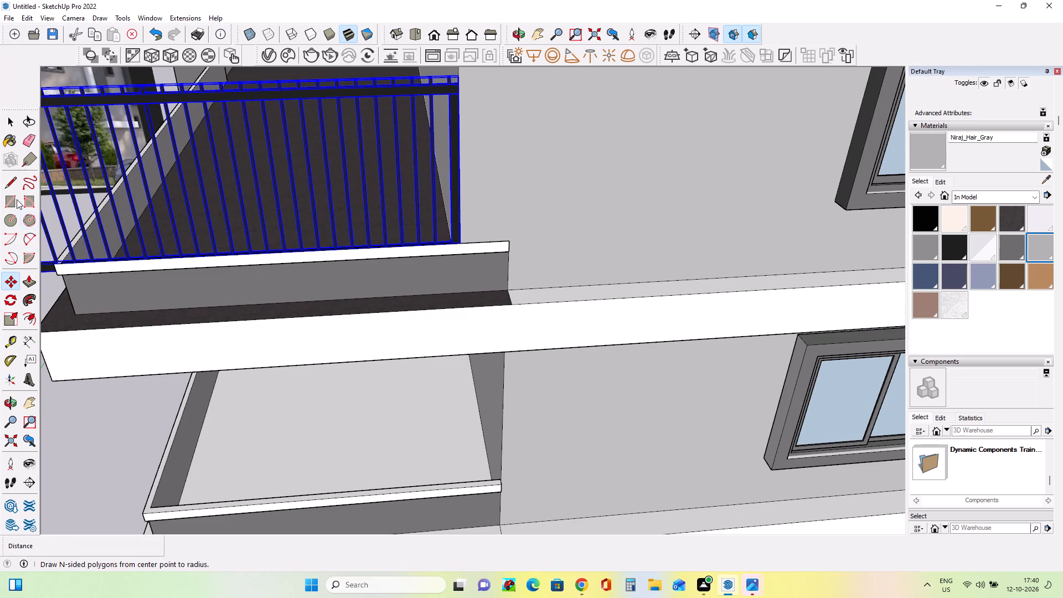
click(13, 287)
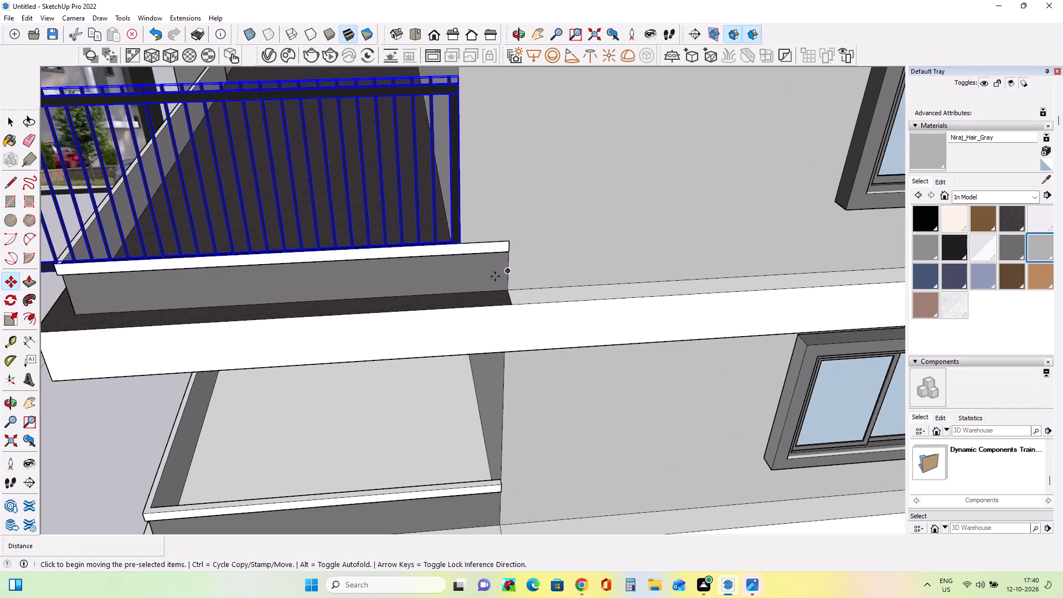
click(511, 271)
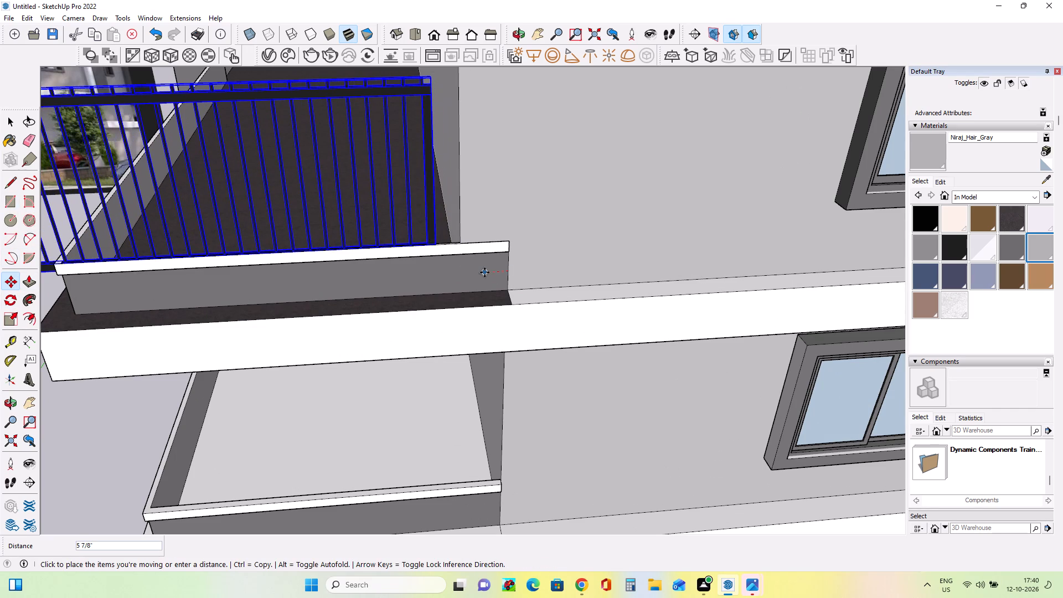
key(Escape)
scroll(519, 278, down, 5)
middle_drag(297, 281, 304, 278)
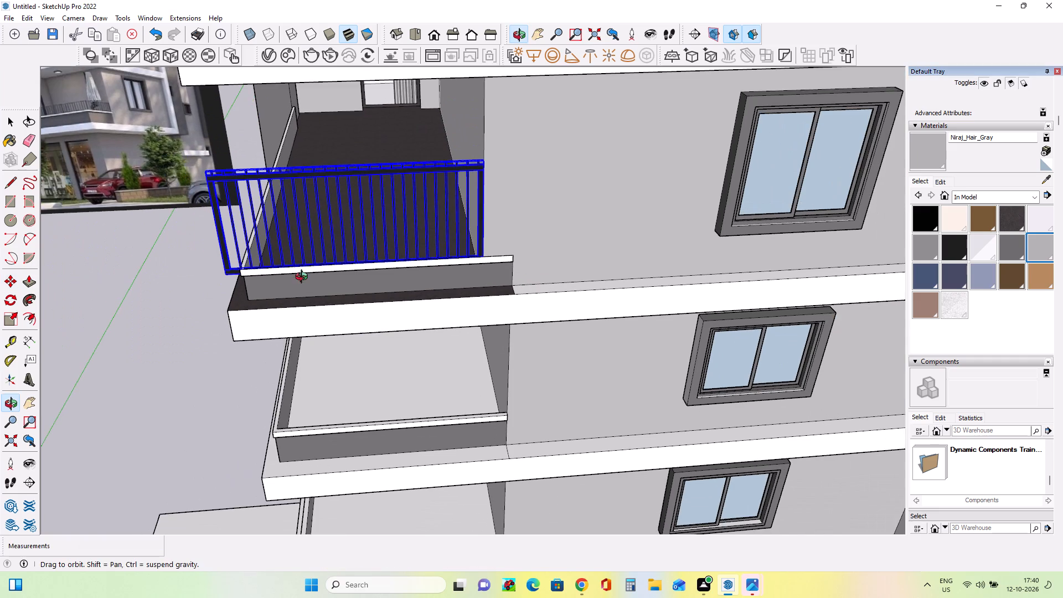
Scale the selected balcony railing down uniformly to a factor of about 0.61, keeping its inner corner at the wall.
middle_drag(304, 278, 344, 266)
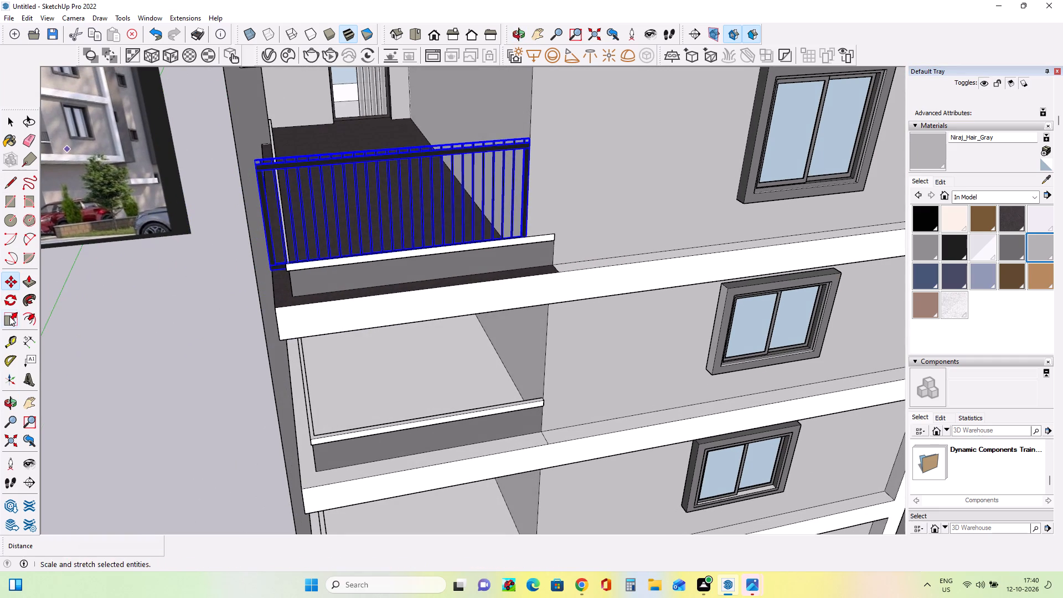
click(9, 316)
click(251, 158)
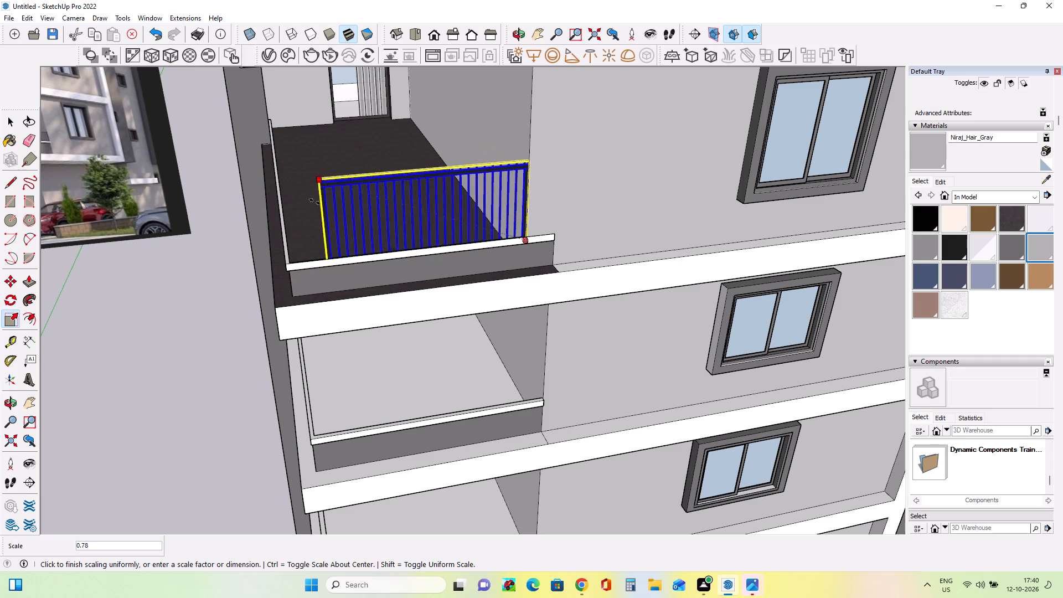
click(362, 230)
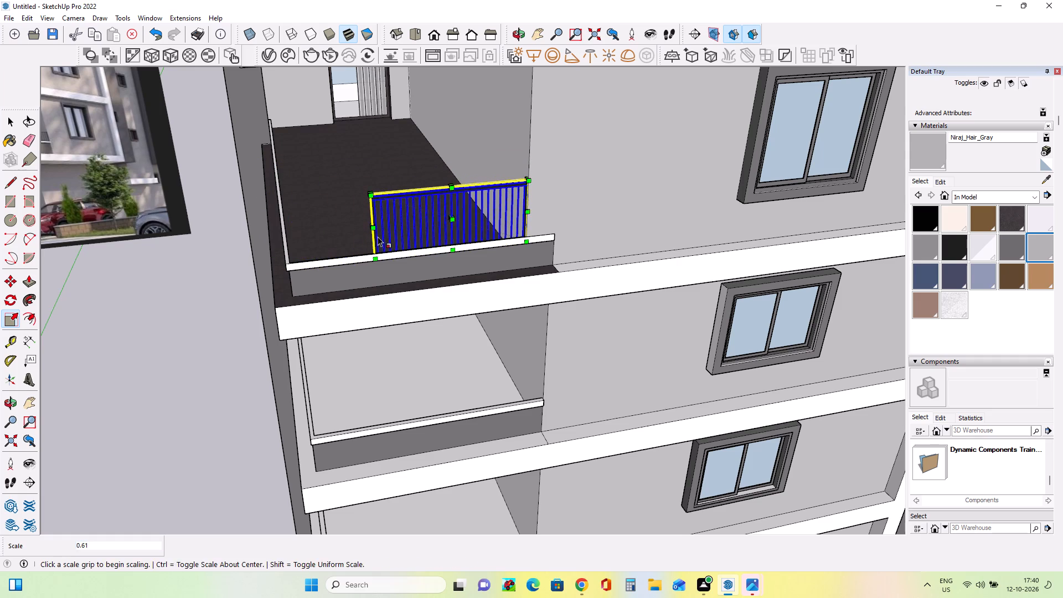
Stretch the railing along the red axis by a factor of about 1.55 to reach the parapet's outer corner.
middle_drag(426, 241, 500, 192)
scroll(458, 188, up, 6)
middle_drag(437, 182, 528, 199)
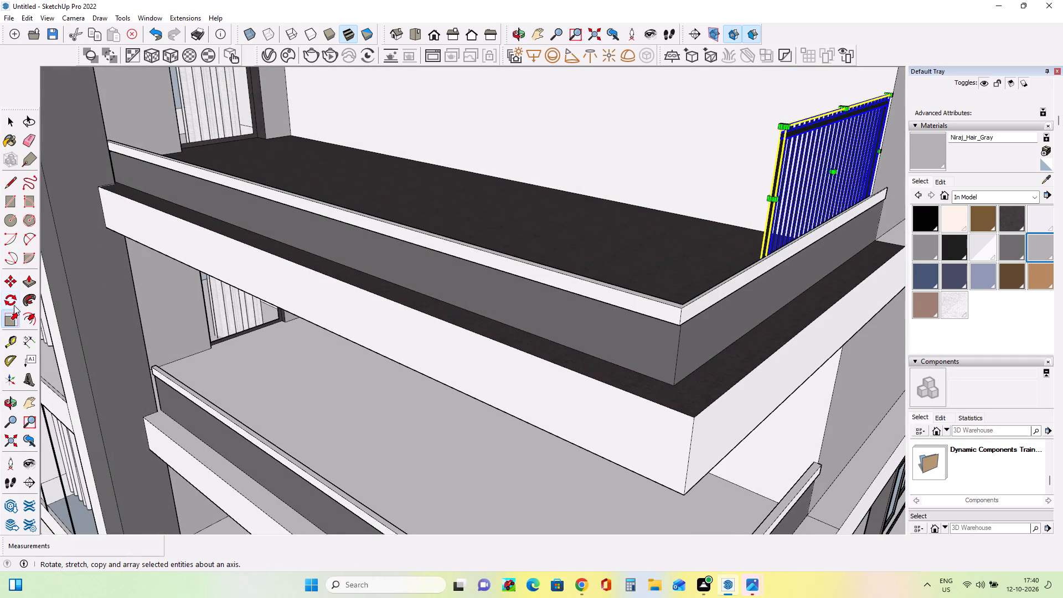
click(17, 324)
scroll(768, 199, up, 3)
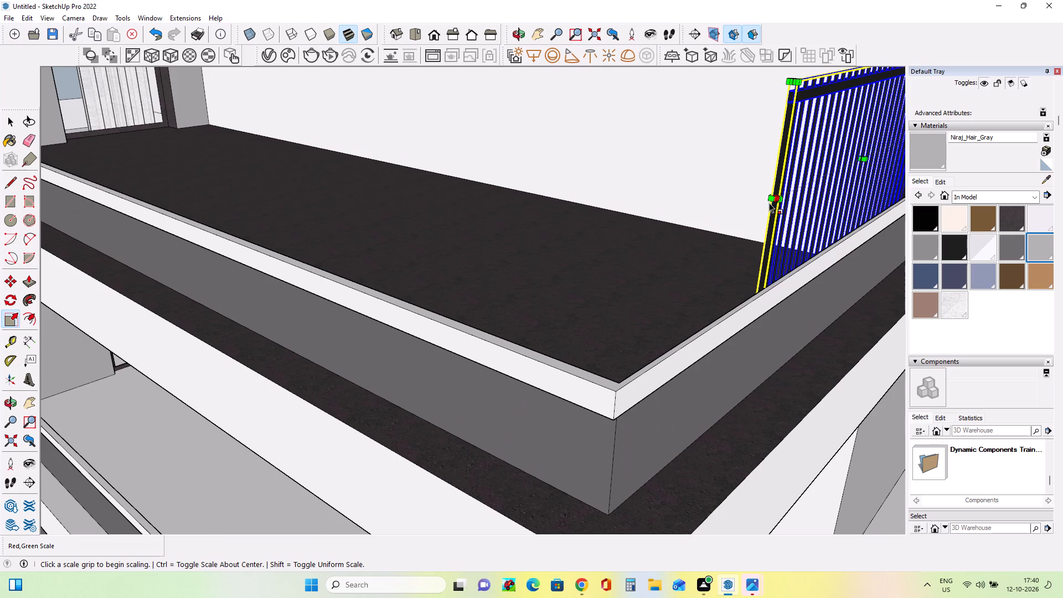
click(772, 203)
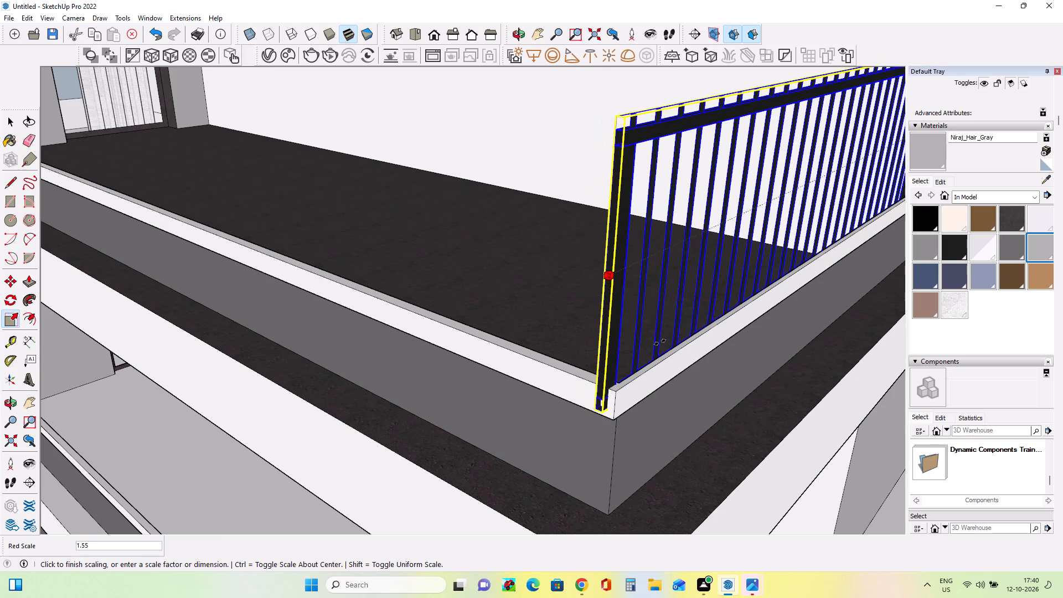
click(660, 342)
Draw a vertical line about 1' 1" long from the railing's lower inner corner down the top-floor parapet face.
middle_drag(651, 350, 429, 301)
scroll(419, 301, down, 5)
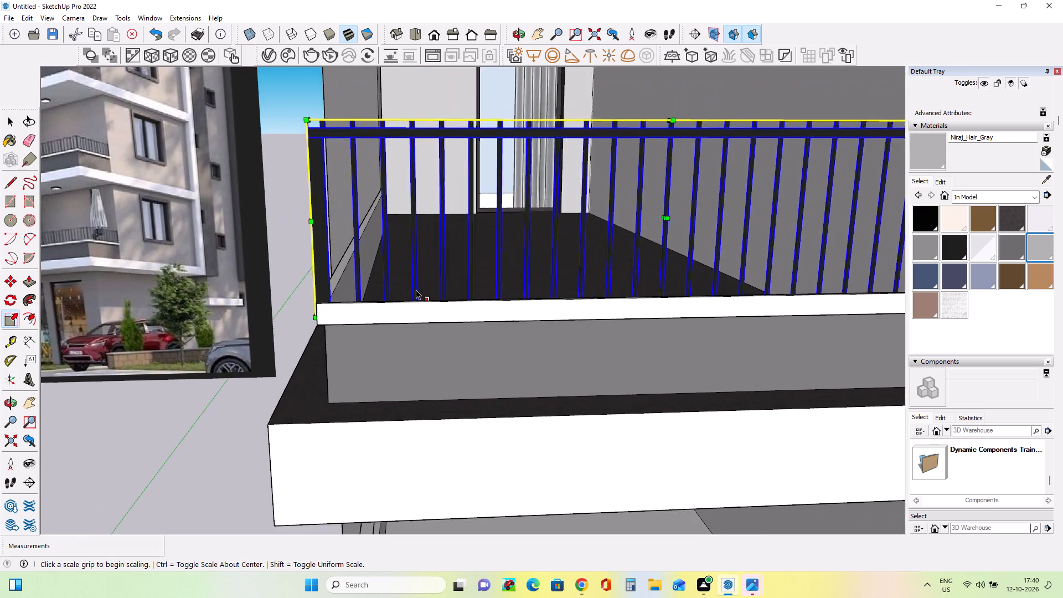
scroll(416, 290, down, 6)
middle_drag(607, 269, 483, 269)
middle_drag(412, 324, 371, 335)
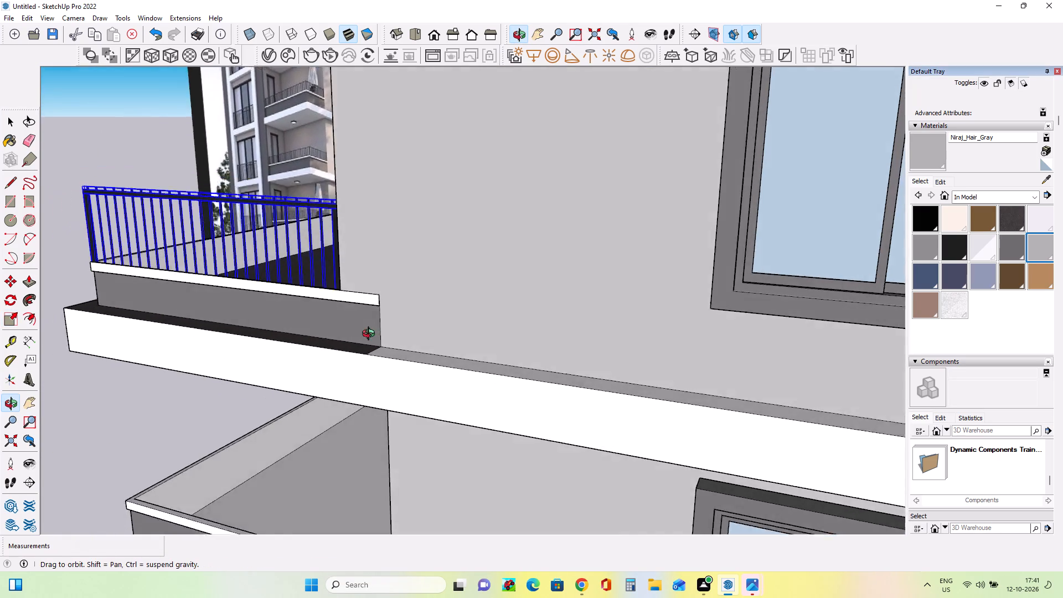
middle_drag(371, 335, 292, 396)
scroll(401, 296, up, 3)
middle_drag(378, 312, 373, 317)
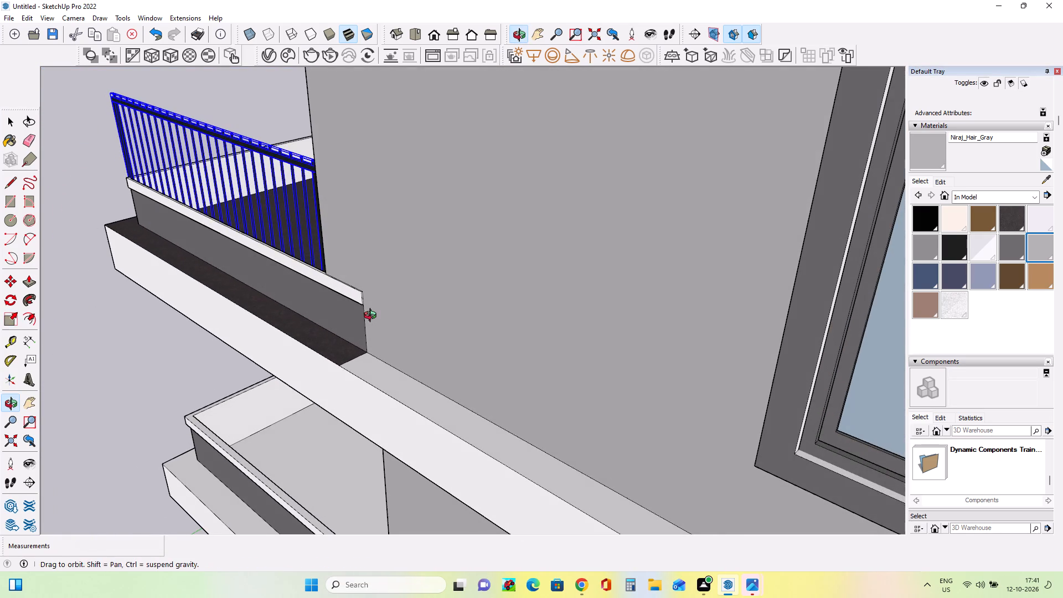
middle_drag(373, 317, 373, 317)
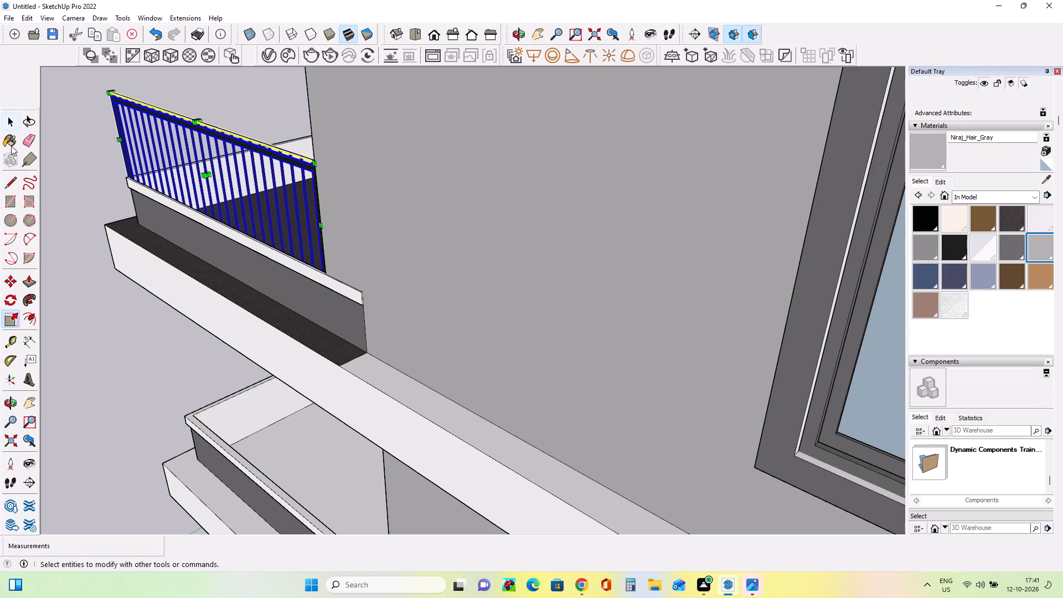
click(11, 120)
click(11, 181)
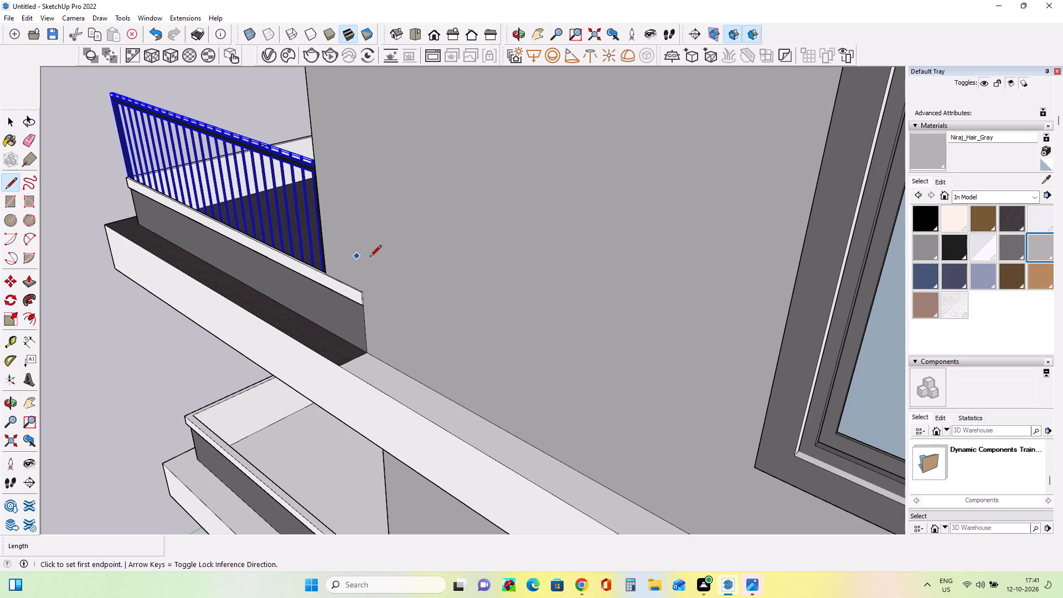
click(325, 275)
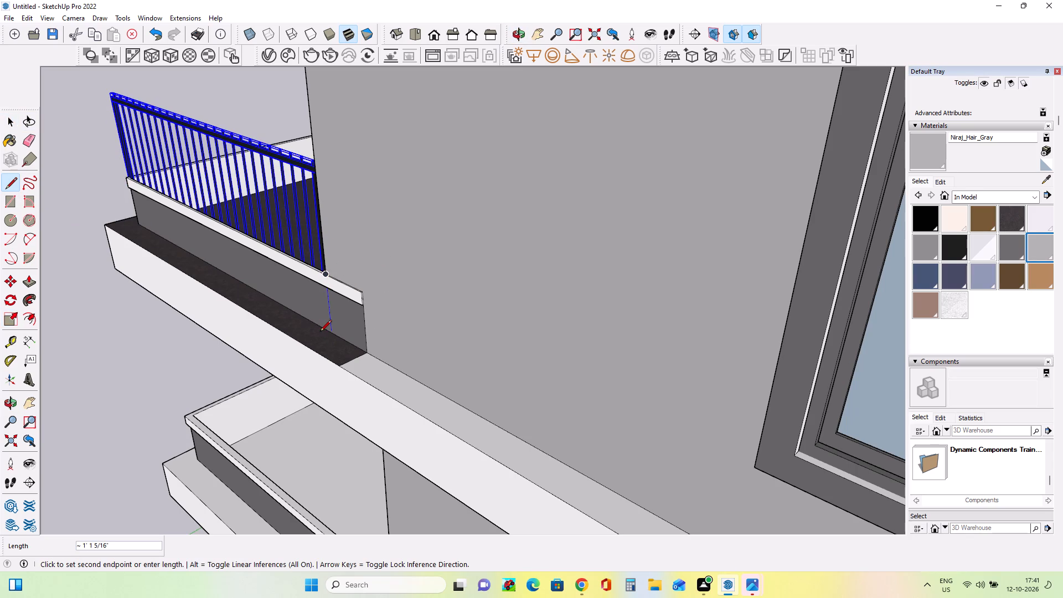
click(320, 332)
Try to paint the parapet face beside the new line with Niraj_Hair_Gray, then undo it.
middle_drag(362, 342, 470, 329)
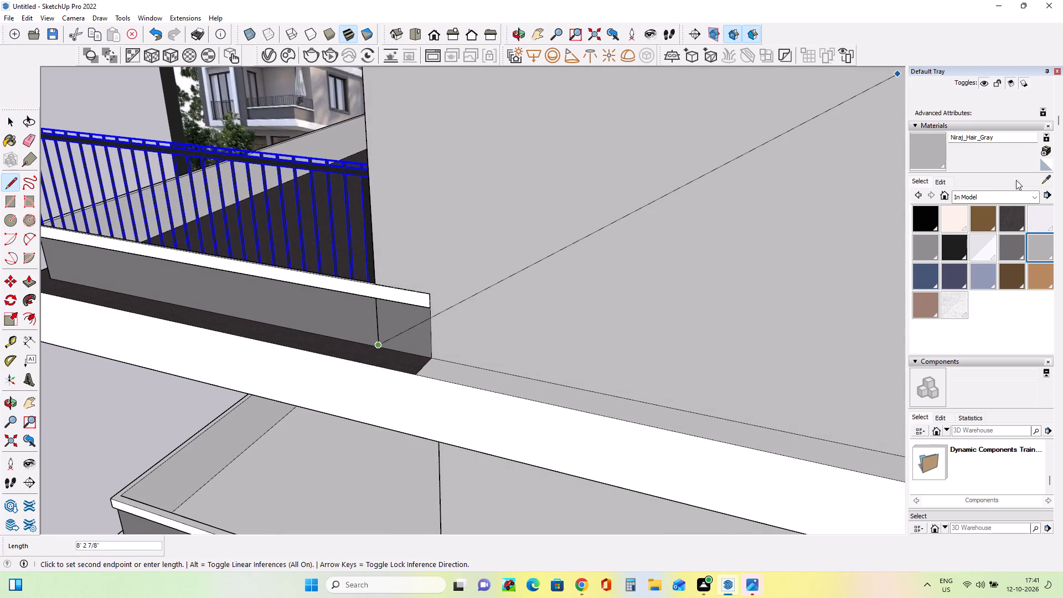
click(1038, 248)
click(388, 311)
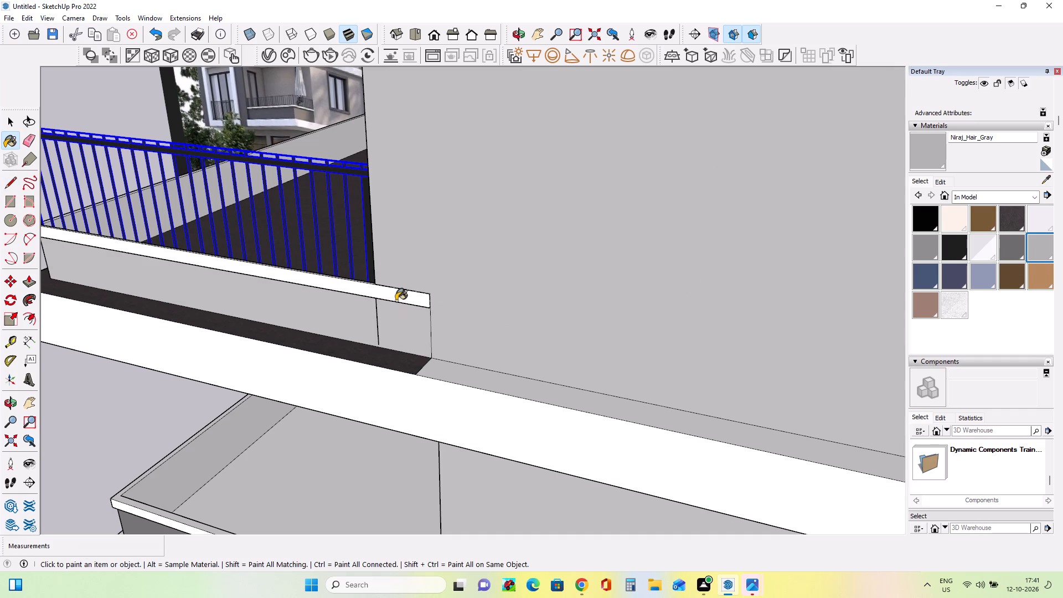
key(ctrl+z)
Extend the vertical line about 1/2" down to the bottom edge of the parapet face.
scroll(376, 350, up, 1)
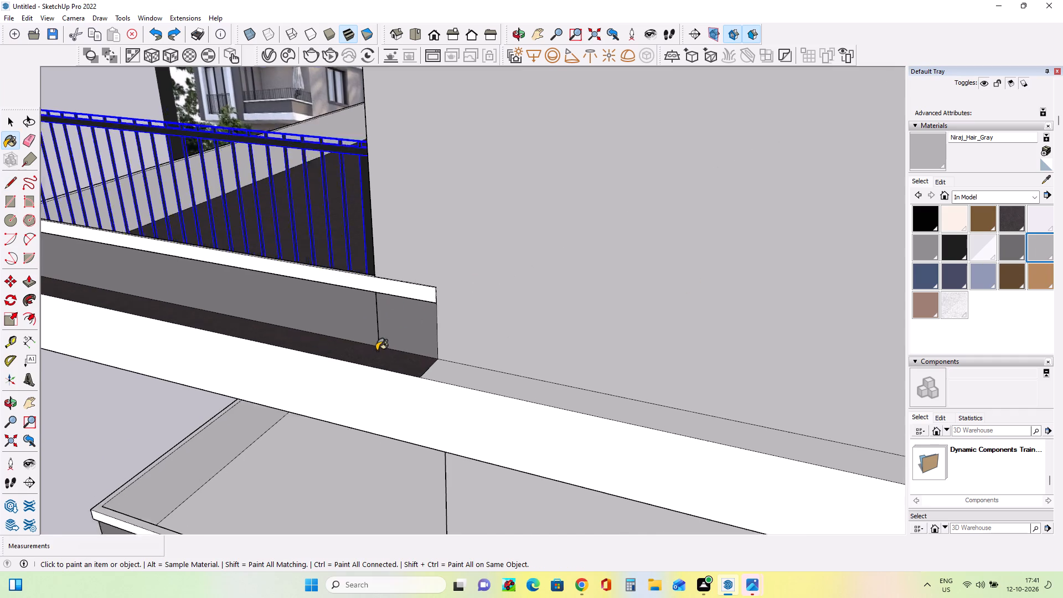
scroll(376, 350, up, 7)
middle_drag(396, 349, 497, 335)
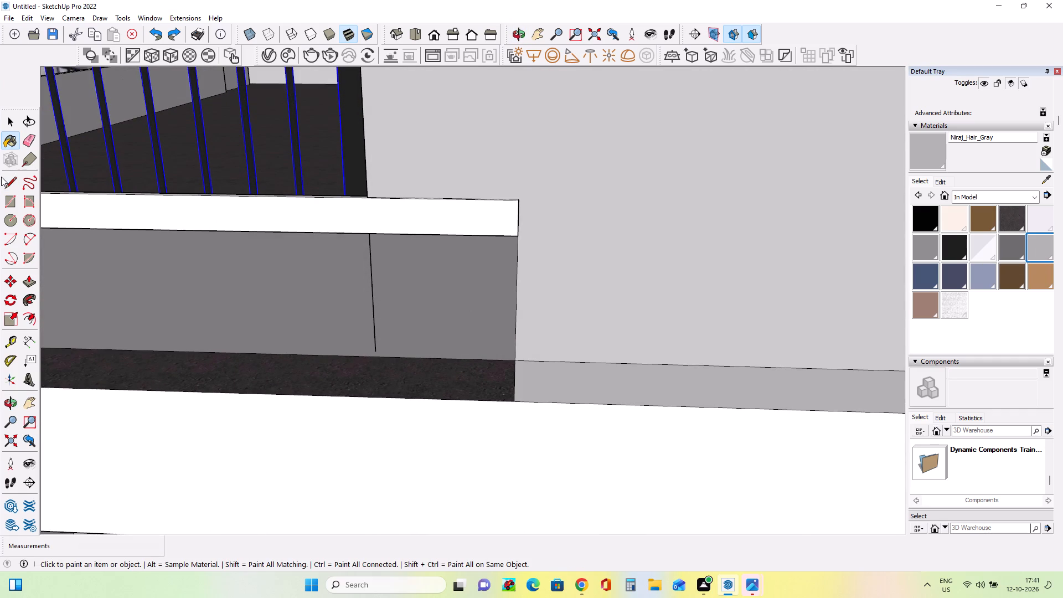
click(11, 183)
scroll(380, 321, up, 5)
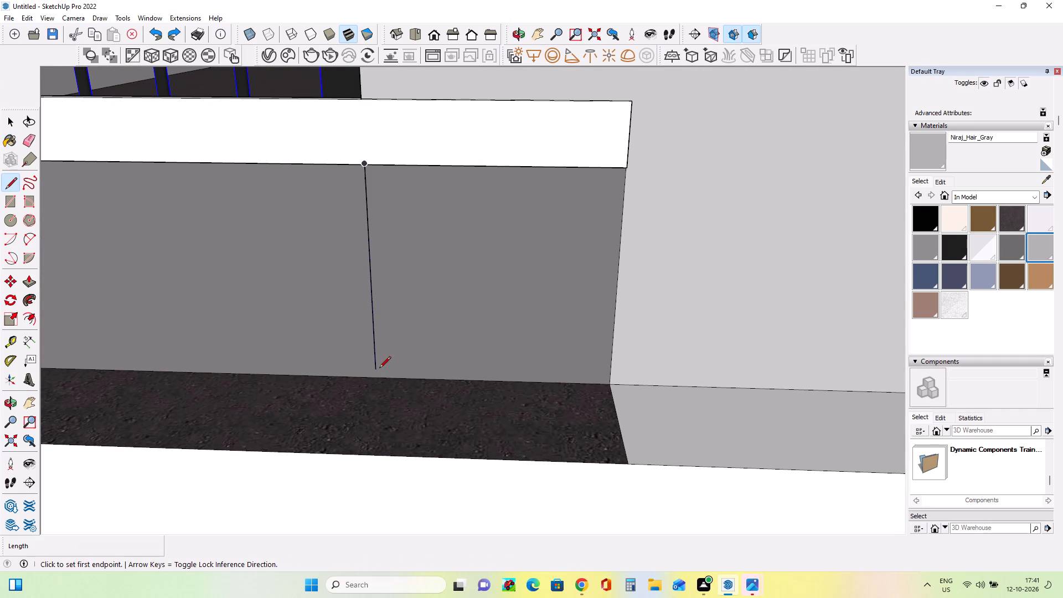
click(374, 372)
click(374, 383)
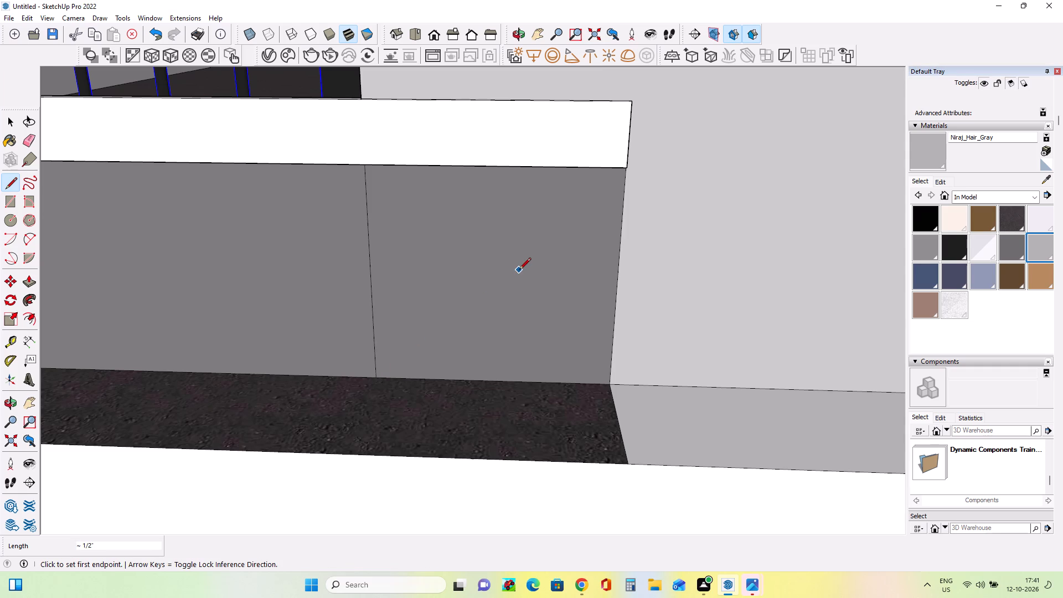
Draw a vertical line about 2 7/8" long across the white parapet cap, aligned with the wall edge.
scroll(519, 270, down, 3)
click(401, 197)
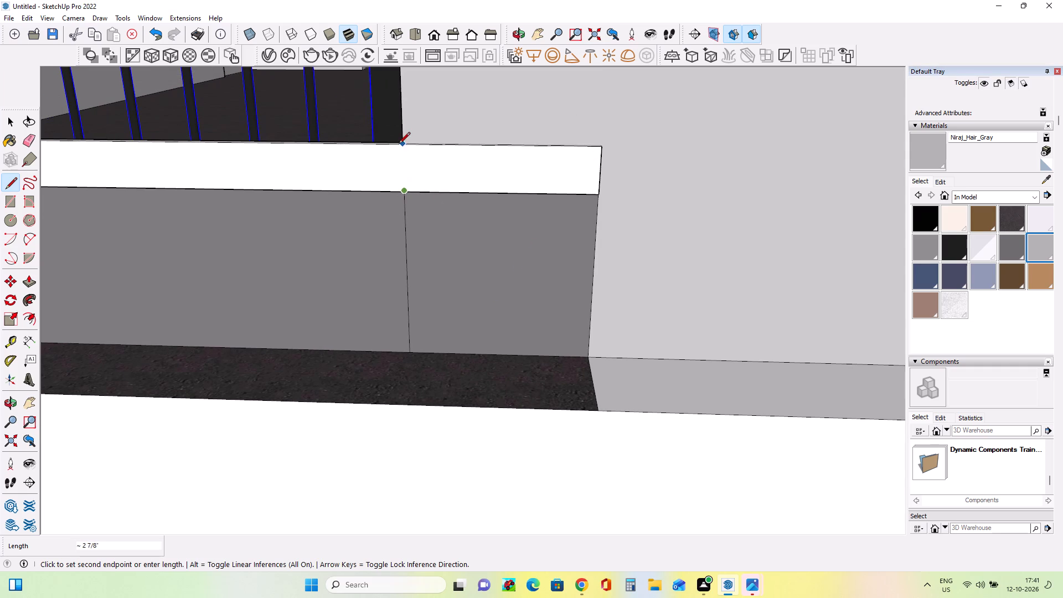
click(401, 143)
click(401, 192)
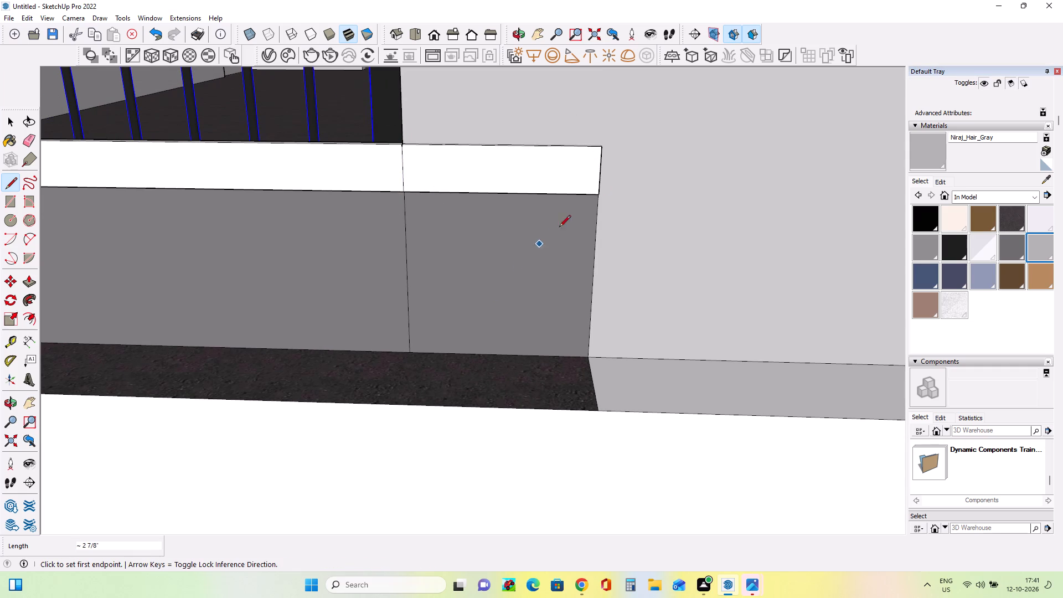
Paint the cap and parapet sections beyond the wall edge with Niraj_Hair_Gray.
click(1044, 246)
click(560, 180)
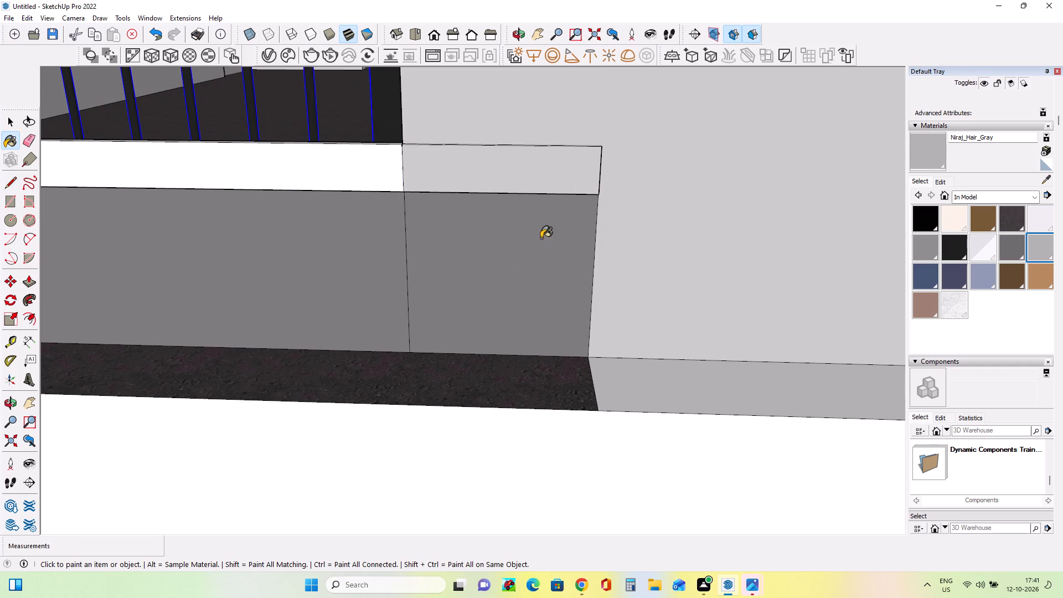
click(541, 238)
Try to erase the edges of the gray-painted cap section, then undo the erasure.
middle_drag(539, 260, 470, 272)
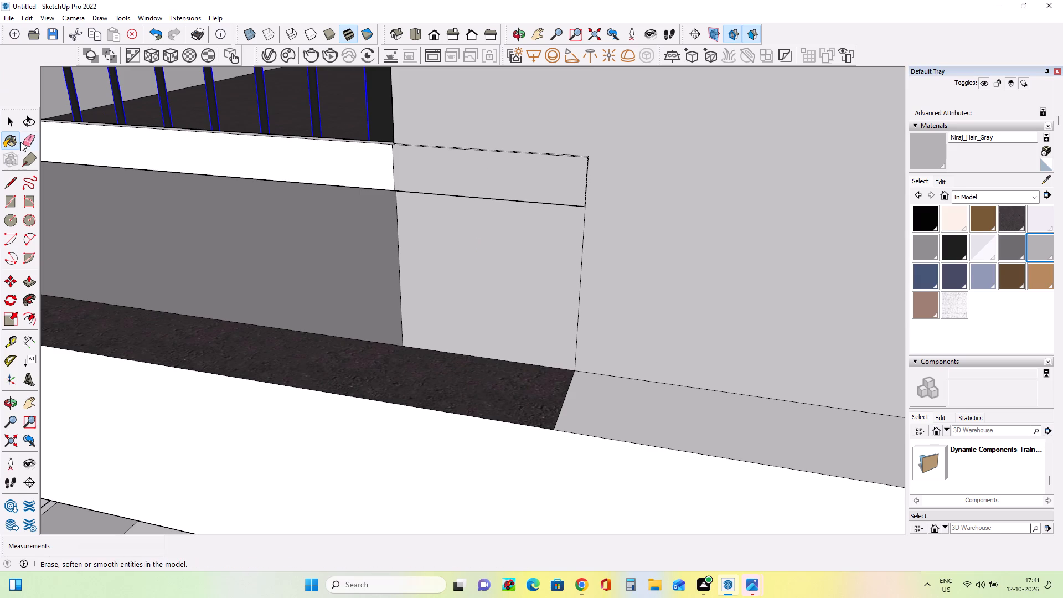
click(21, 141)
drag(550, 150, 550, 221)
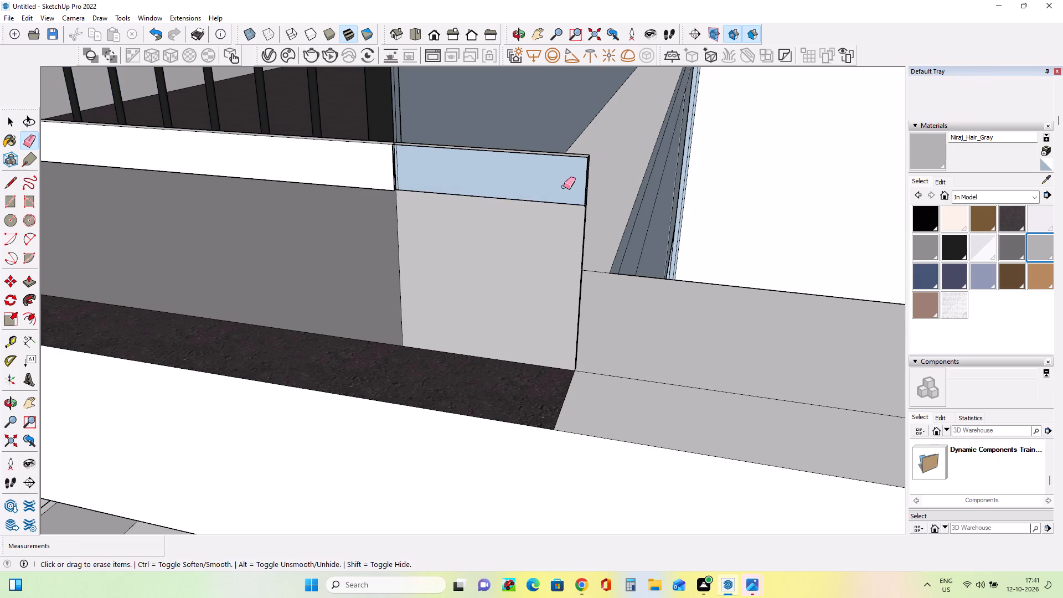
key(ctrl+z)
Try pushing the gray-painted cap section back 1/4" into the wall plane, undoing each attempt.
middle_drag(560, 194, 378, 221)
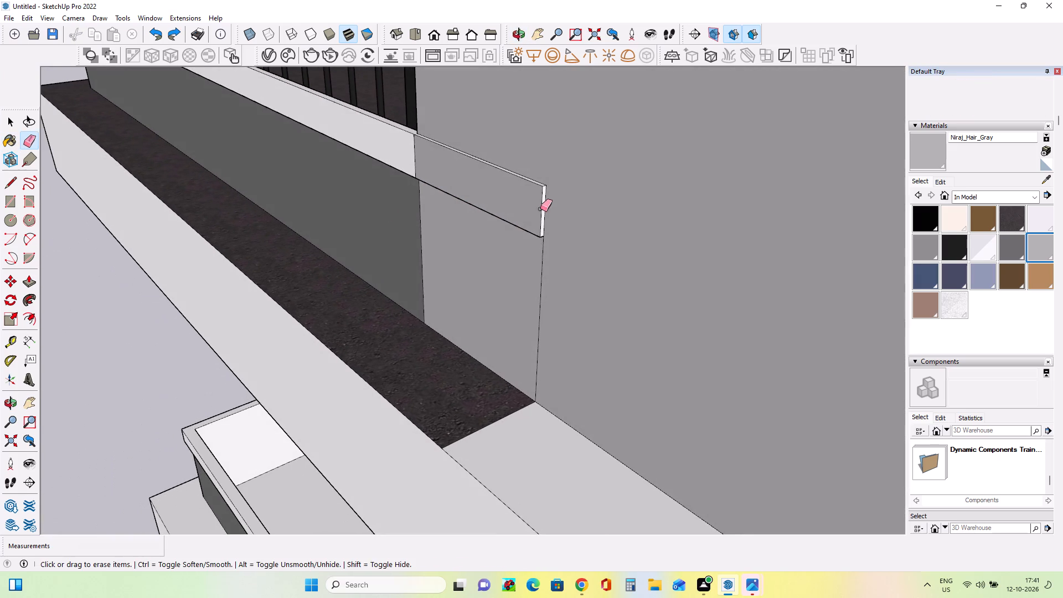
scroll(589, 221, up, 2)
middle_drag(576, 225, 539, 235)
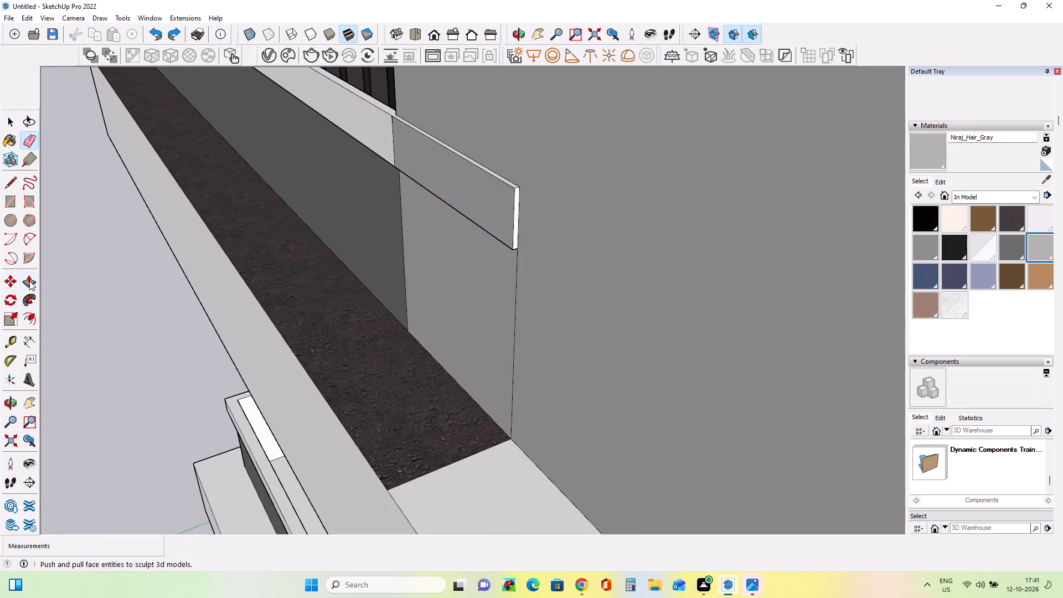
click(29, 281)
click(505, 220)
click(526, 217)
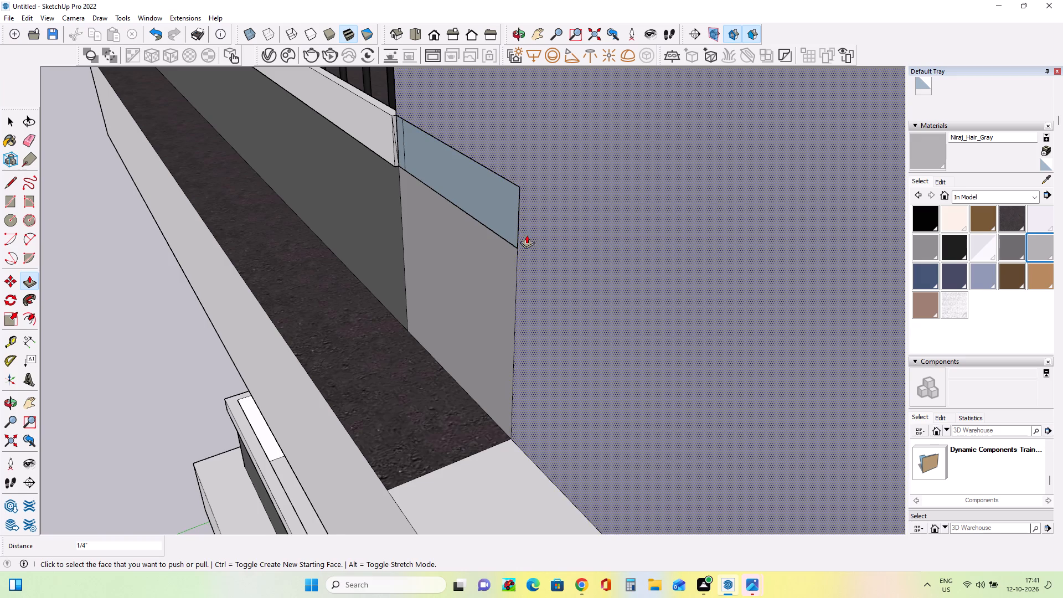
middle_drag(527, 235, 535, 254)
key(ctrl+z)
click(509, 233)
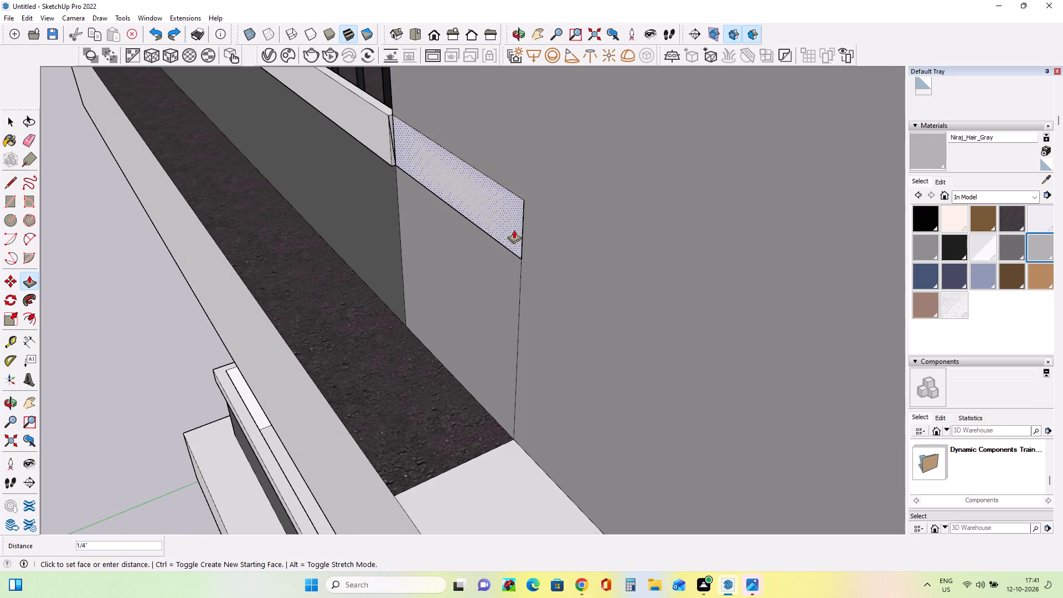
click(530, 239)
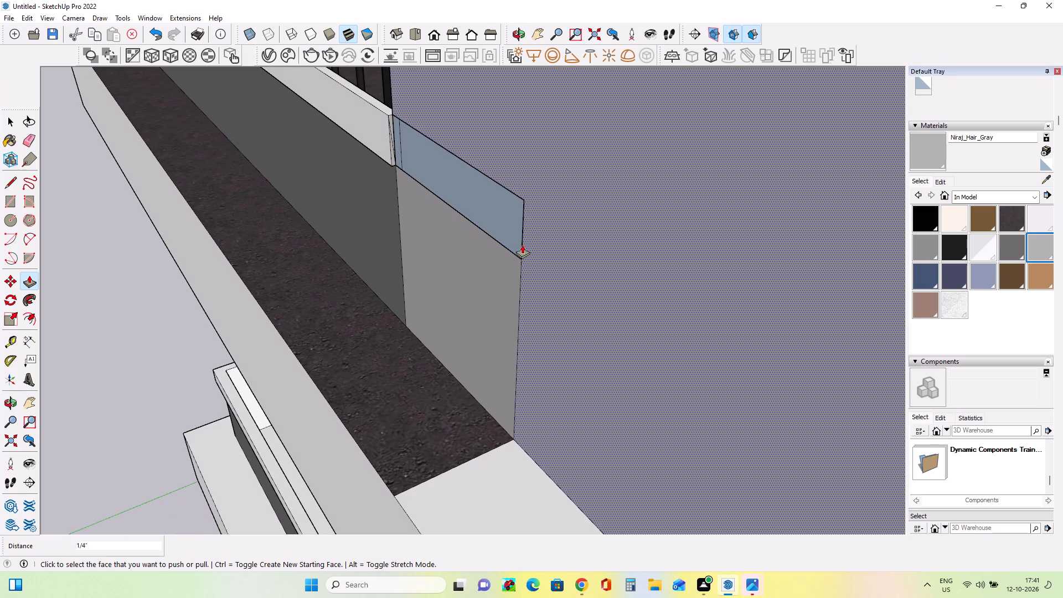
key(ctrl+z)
Push the gray-painted cap section back 1/4" flush with the building wall.
middle_drag(528, 241, 508, 271)
click(493, 245)
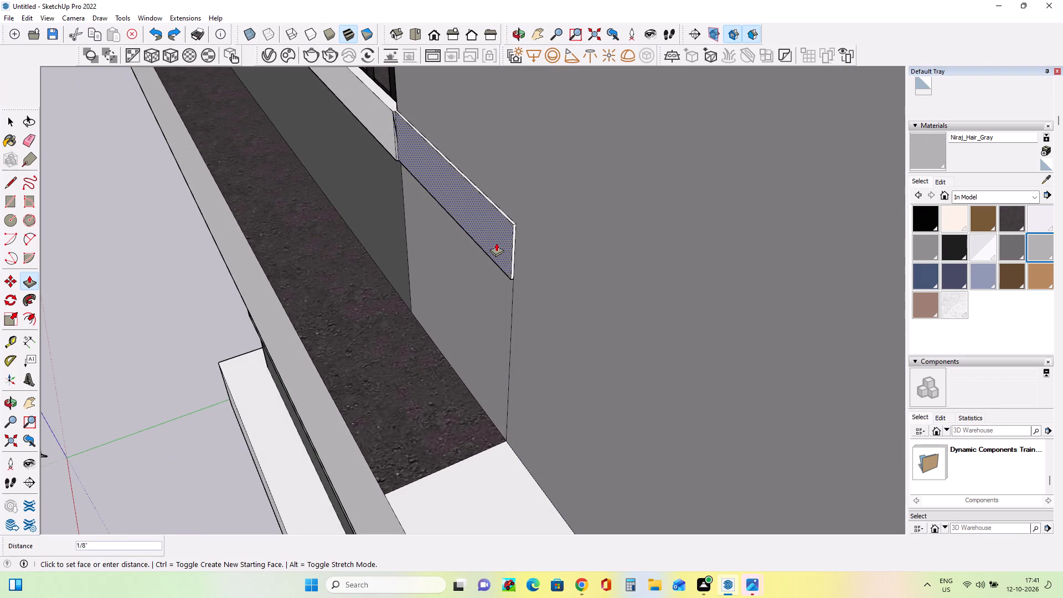
click(494, 173)
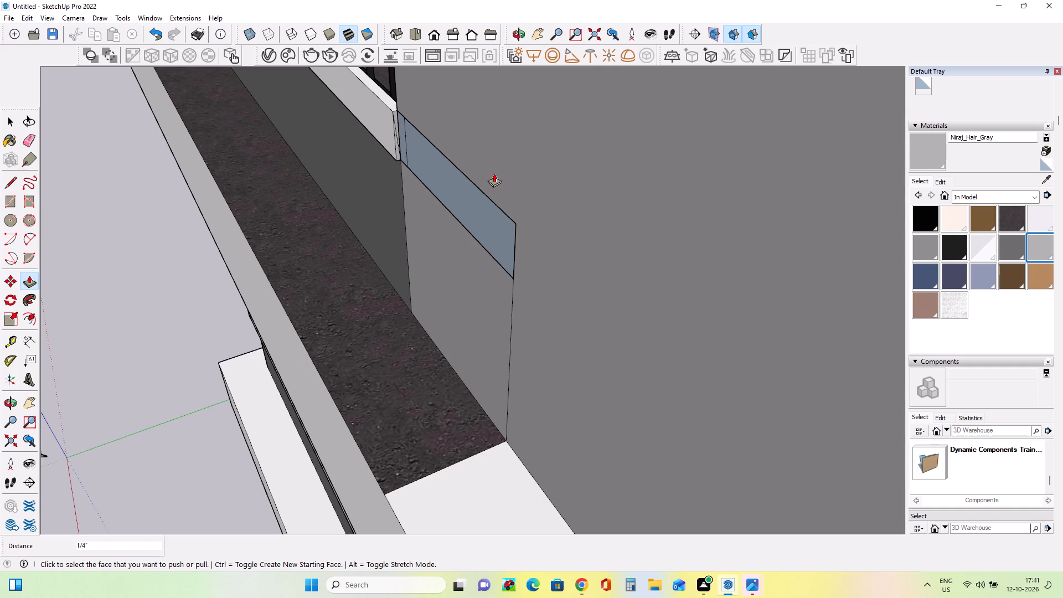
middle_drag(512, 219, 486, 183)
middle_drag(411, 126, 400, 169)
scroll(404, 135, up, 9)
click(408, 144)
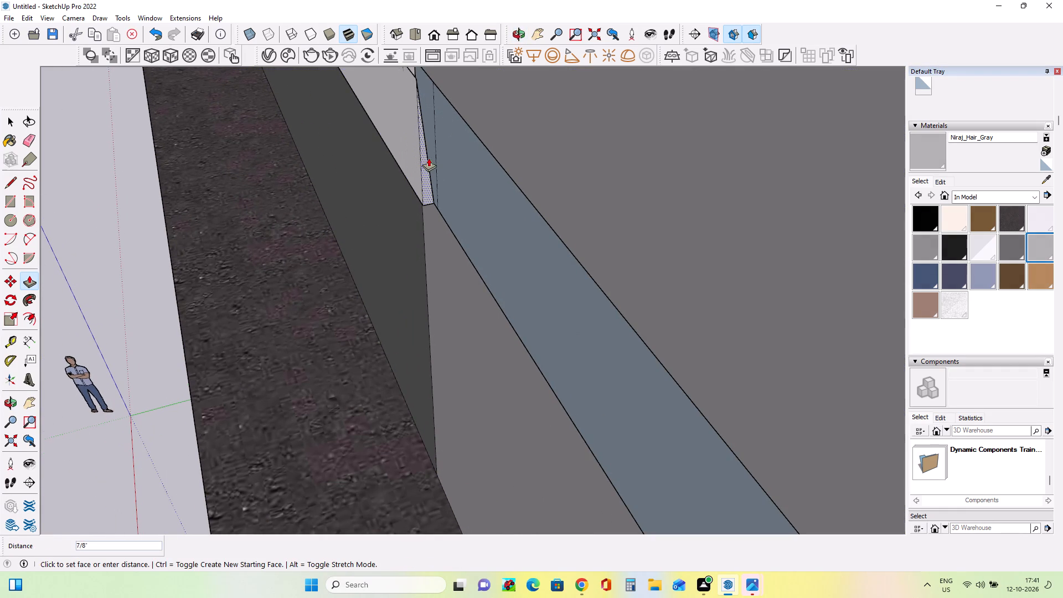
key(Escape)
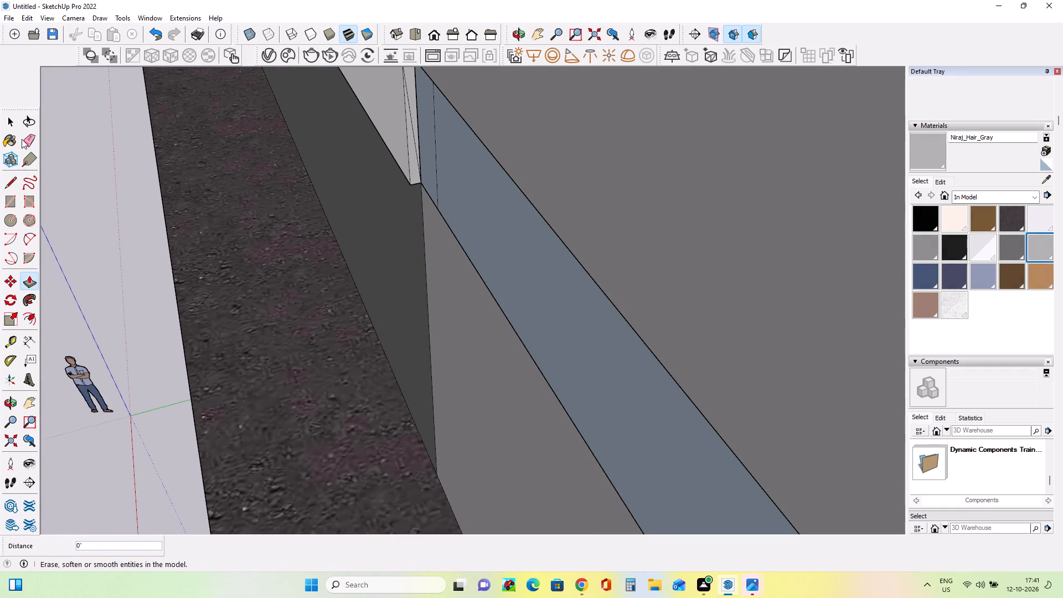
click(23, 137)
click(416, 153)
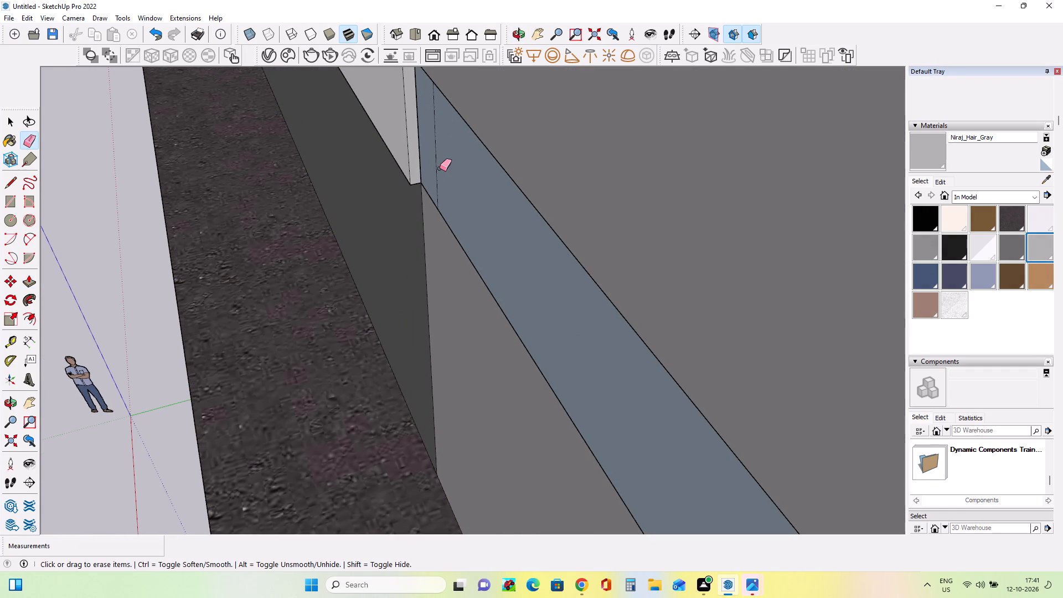
Extend the cap's end face 11 7/8" along the building wall to the far edge of the recessed section.
click(24, 281)
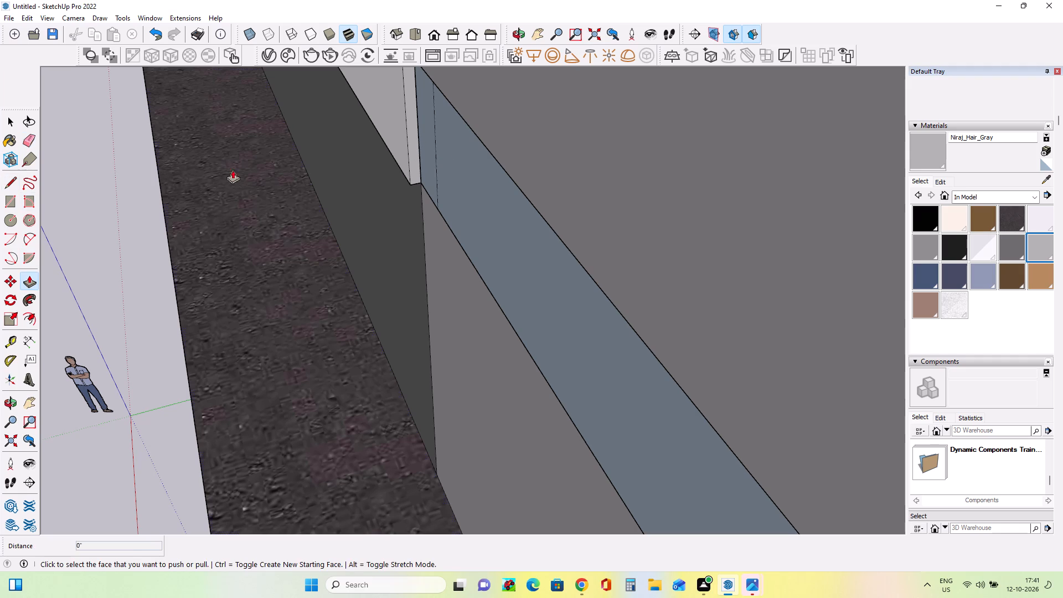
click(408, 125)
scroll(518, 221, down, 6)
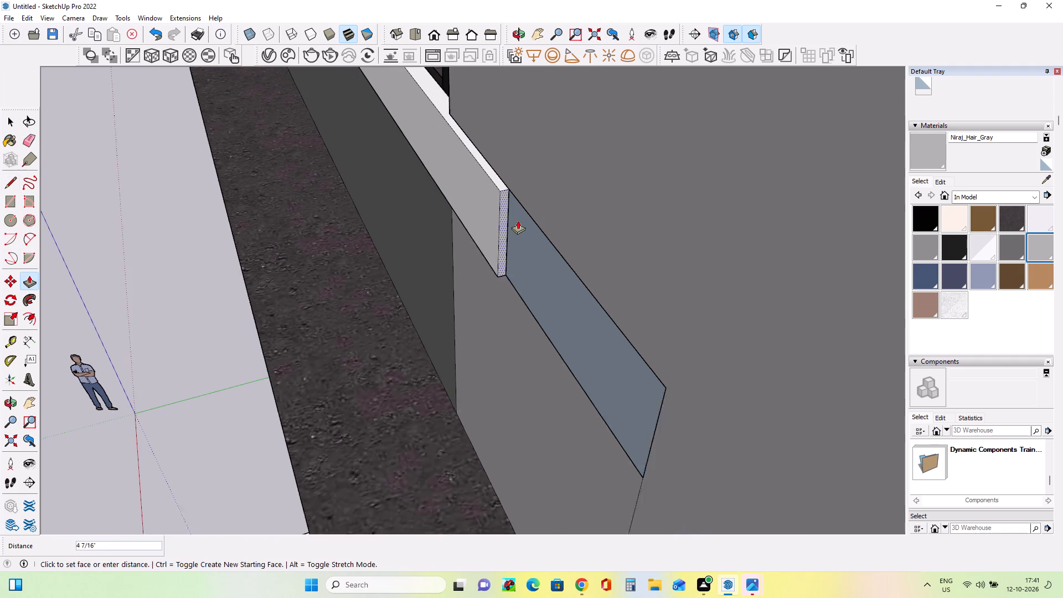
scroll(518, 220, down, 3)
click(620, 337)
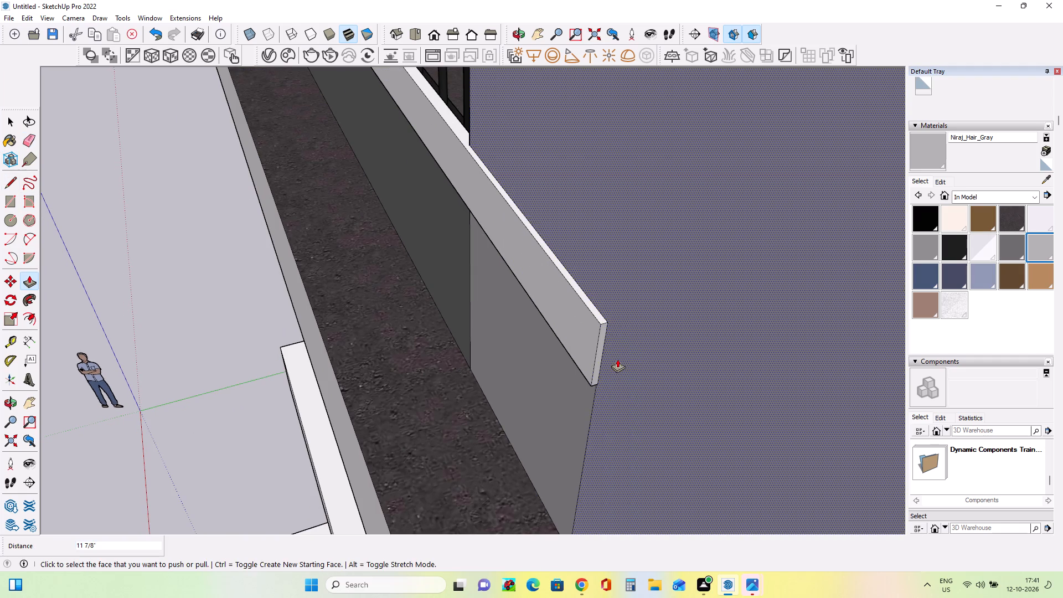
Push the extended cap's outer face back 1/4" flush with the building wall.
middle_drag(617, 359, 710, 231)
click(617, 281)
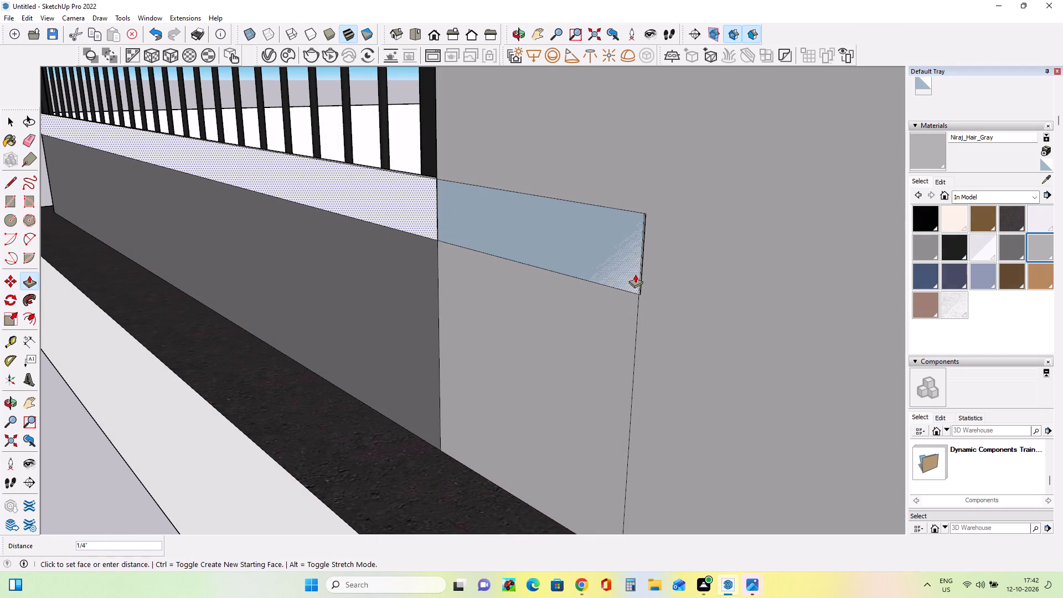
click(648, 275)
middle_drag(647, 279, 647, 281)
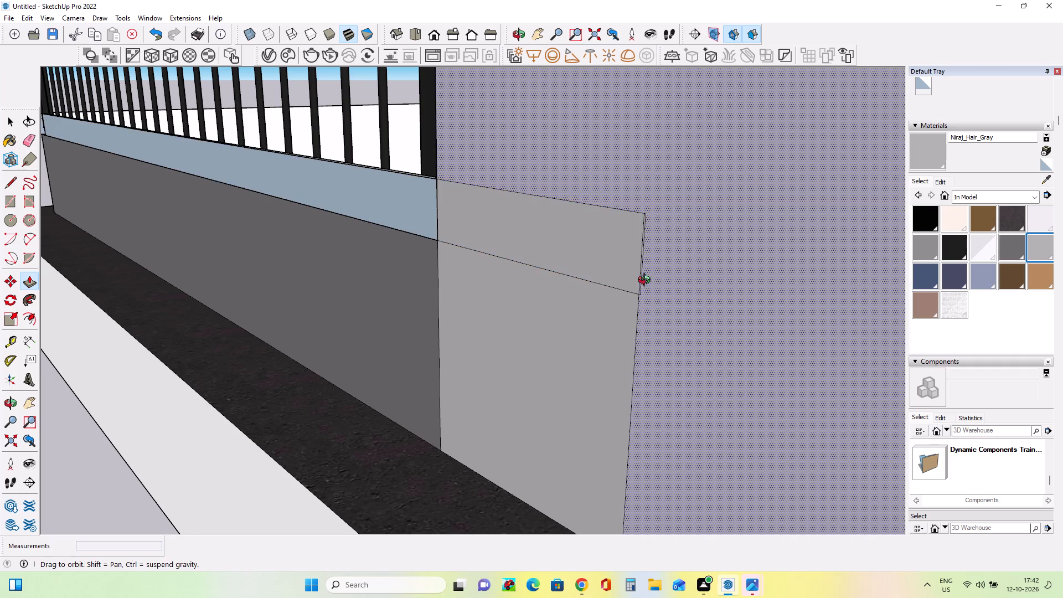
middle_drag(647, 281, 600, 326)
middle_drag(457, 193, 459, 237)
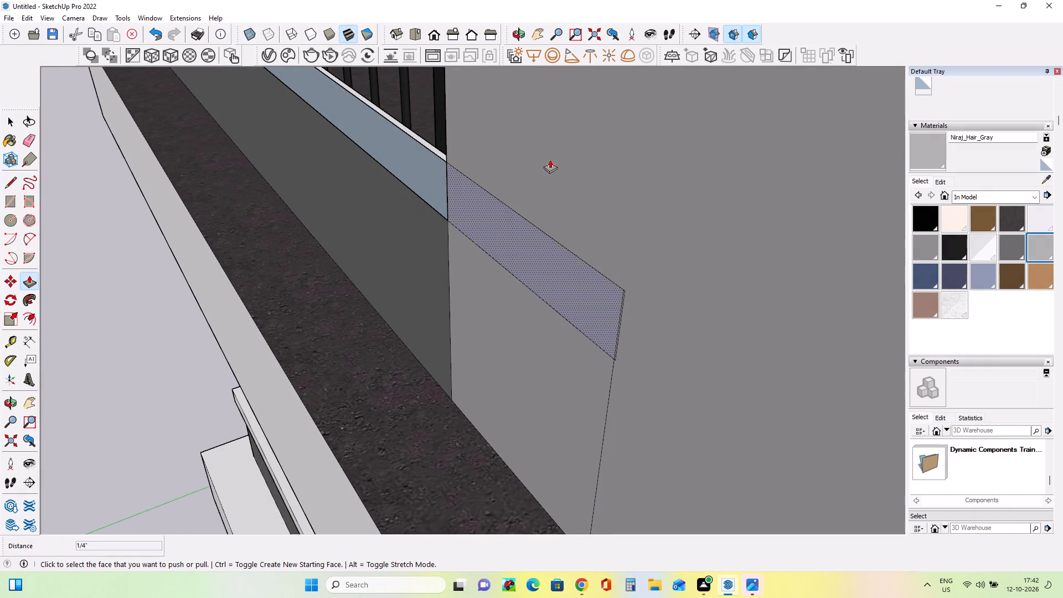
middle_drag(666, 194, 765, 129)
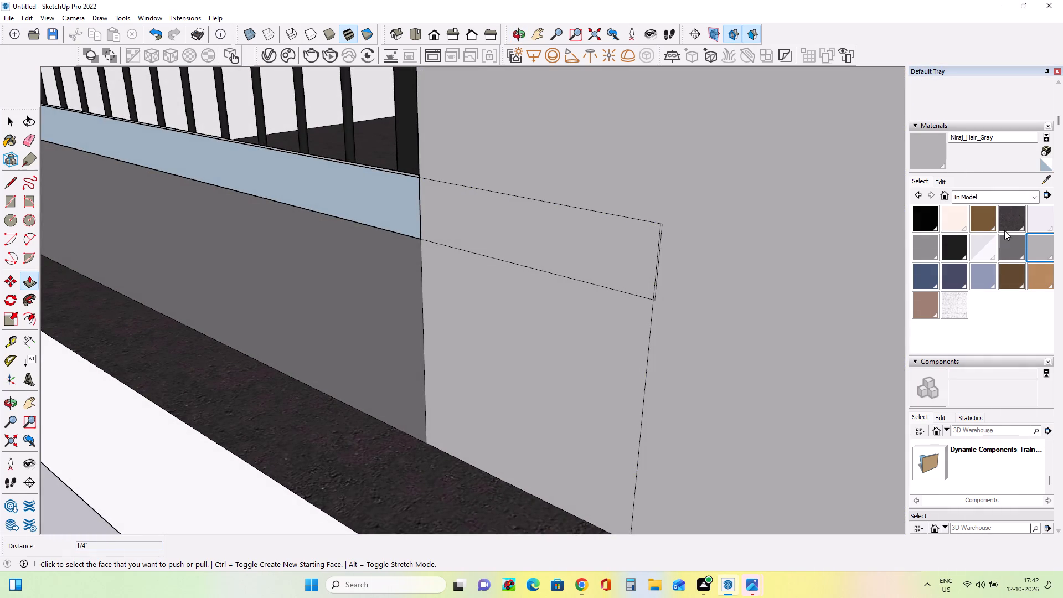
Paint the front face of the top-floor balcony's parapet cap with aubin blanc.
click(1044, 209)
click(401, 199)
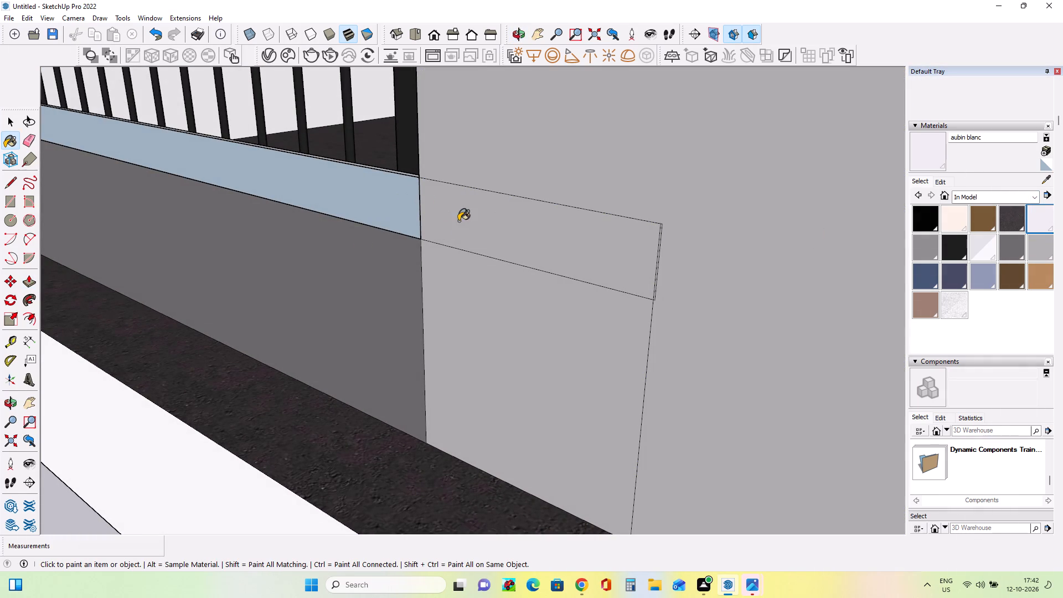
click(398, 204)
middle_drag(543, 173, 399, 219)
click(425, 178)
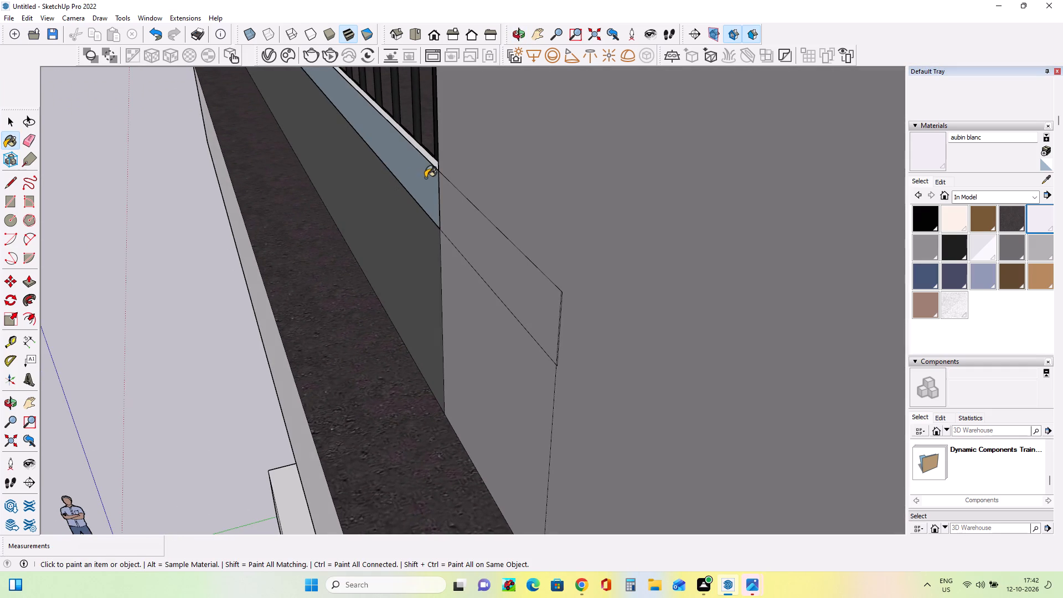
middle_drag(541, 173, 842, 71)
scroll(713, 130, down, 5)
scroll(603, 162, down, 10)
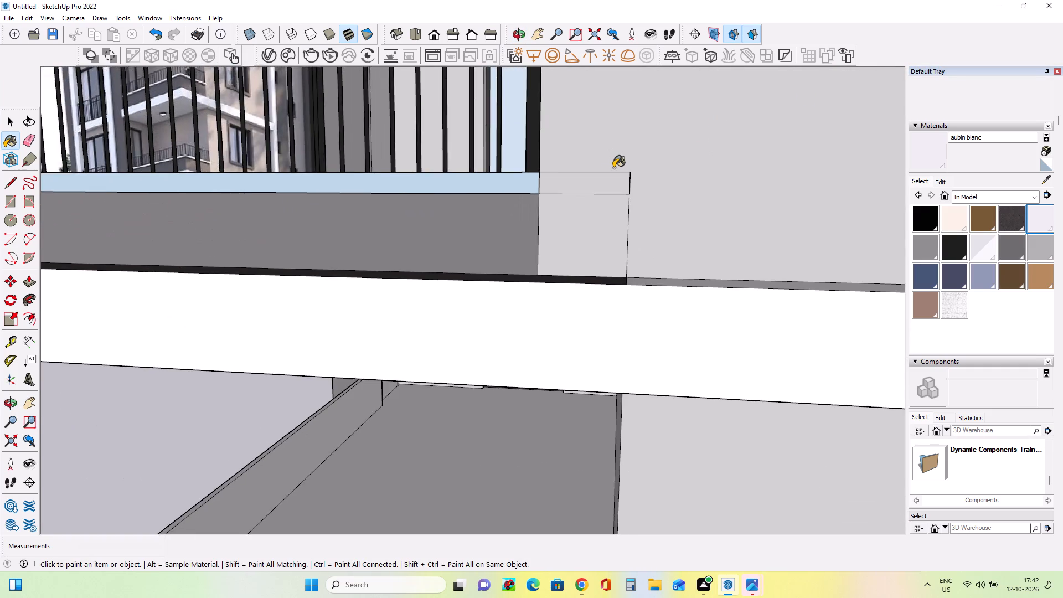
scroll(613, 168, down, 12)
middle_drag(523, 184, 532, 248)
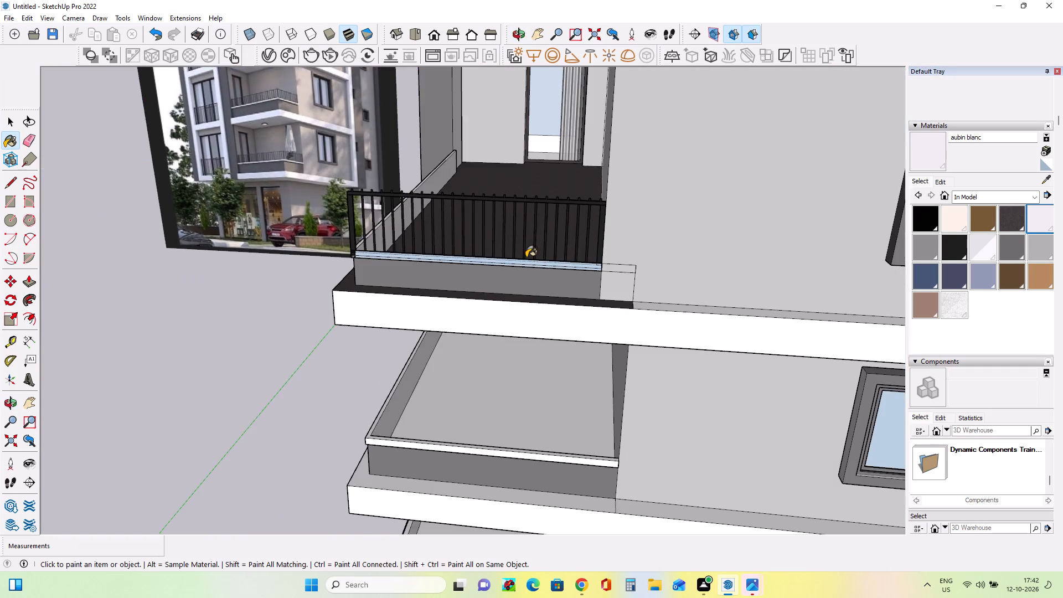
scroll(526, 257, up, 13)
click(605, 244)
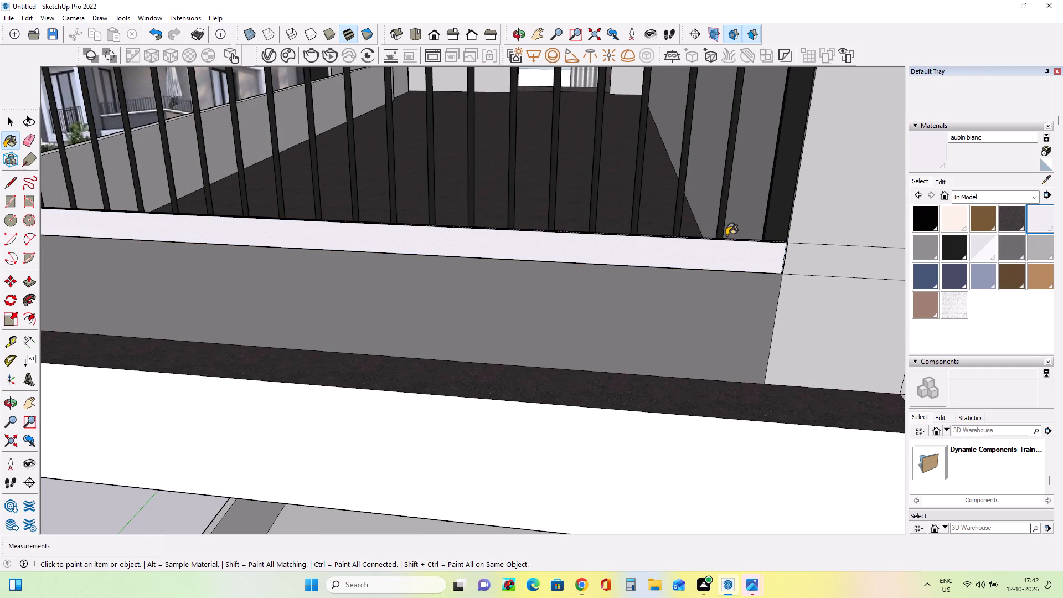
Erase the leftover cap and parapet outline edges from the building wall beyond the top-floor railing.
middle_drag(711, 240, 470, 219)
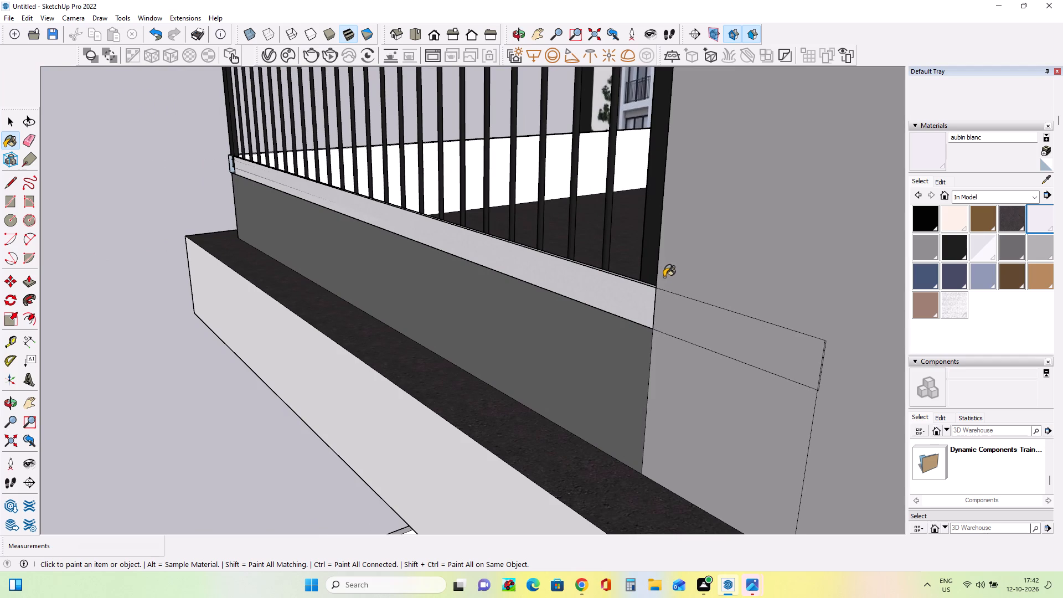
click(22, 146)
drag(721, 305, 723, 319)
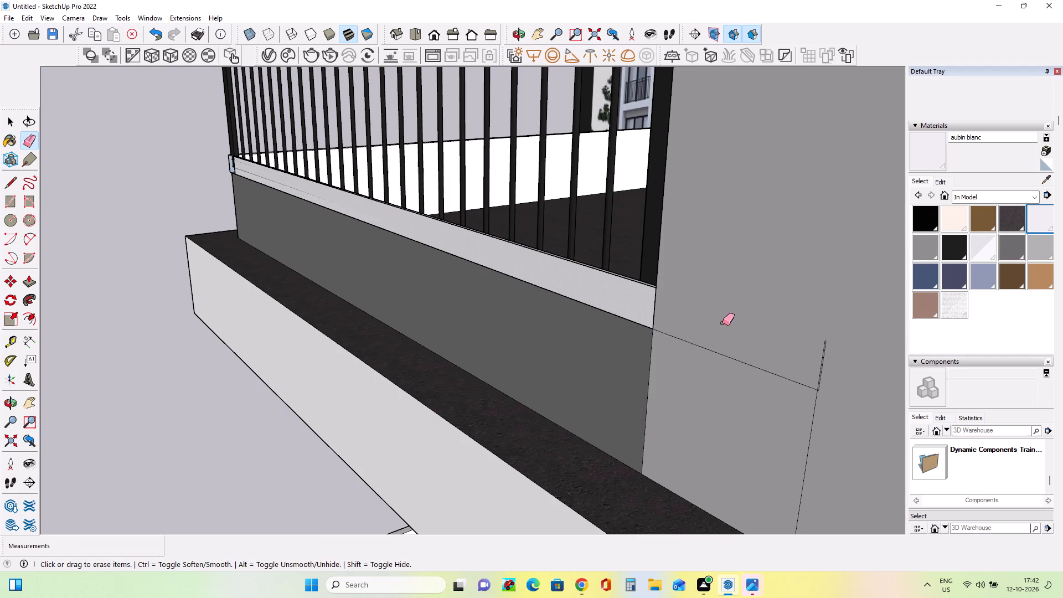
drag(823, 362, 839, 367)
drag(811, 383, 812, 401)
drag(813, 404, 827, 409)
scroll(677, 363, down, 14)
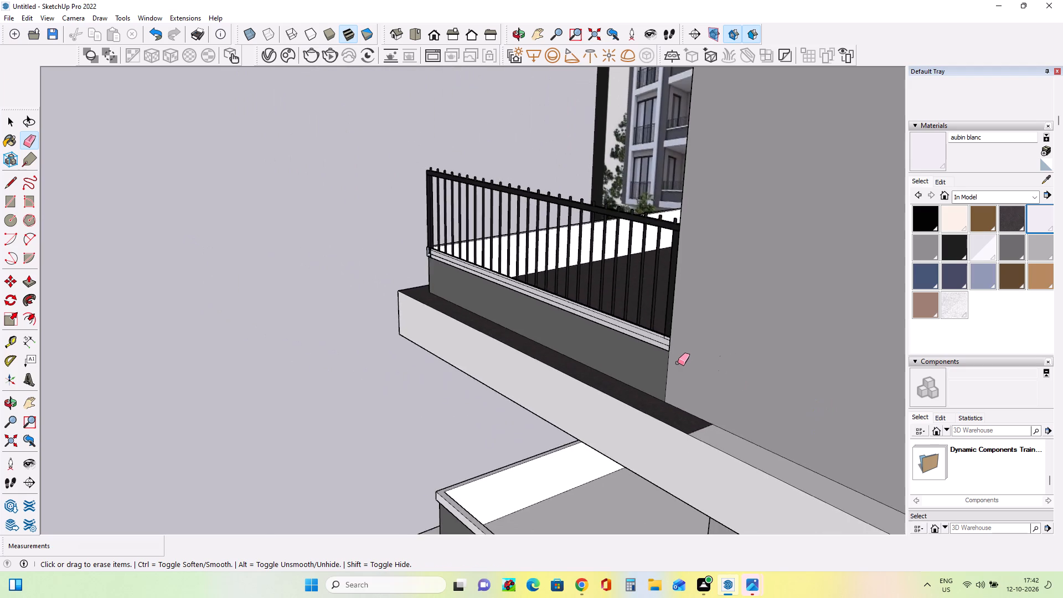
Inspect the top-floor balcony railing, parapet cap and wall junction from several distances and angles.
scroll(678, 360, down, 14)
scroll(653, 385, up, 4)
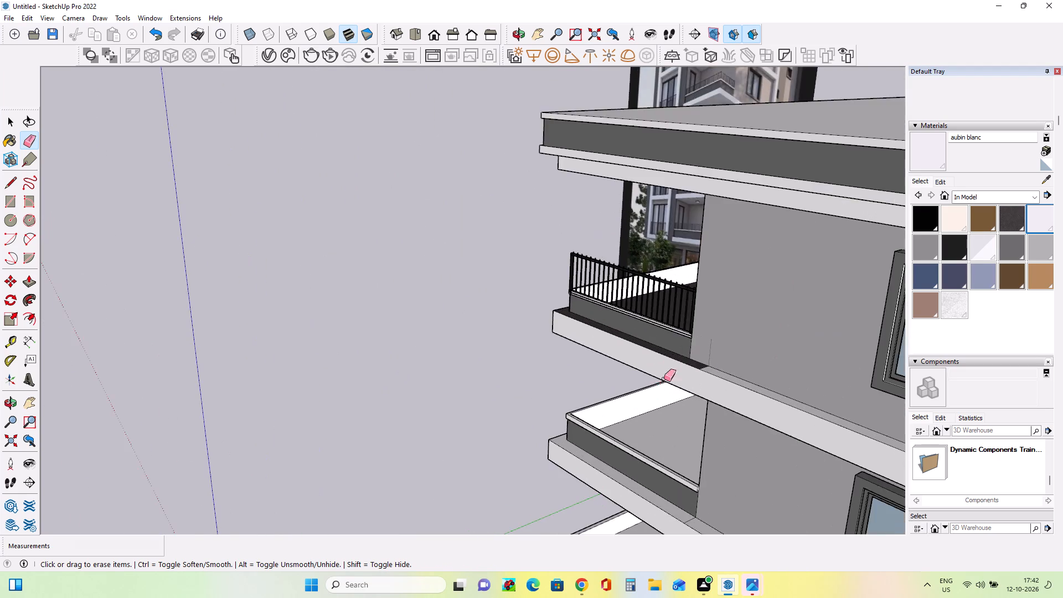
scroll(664, 379, up, 8)
middle_drag(624, 359, 899, 353)
scroll(610, 306, down, 5)
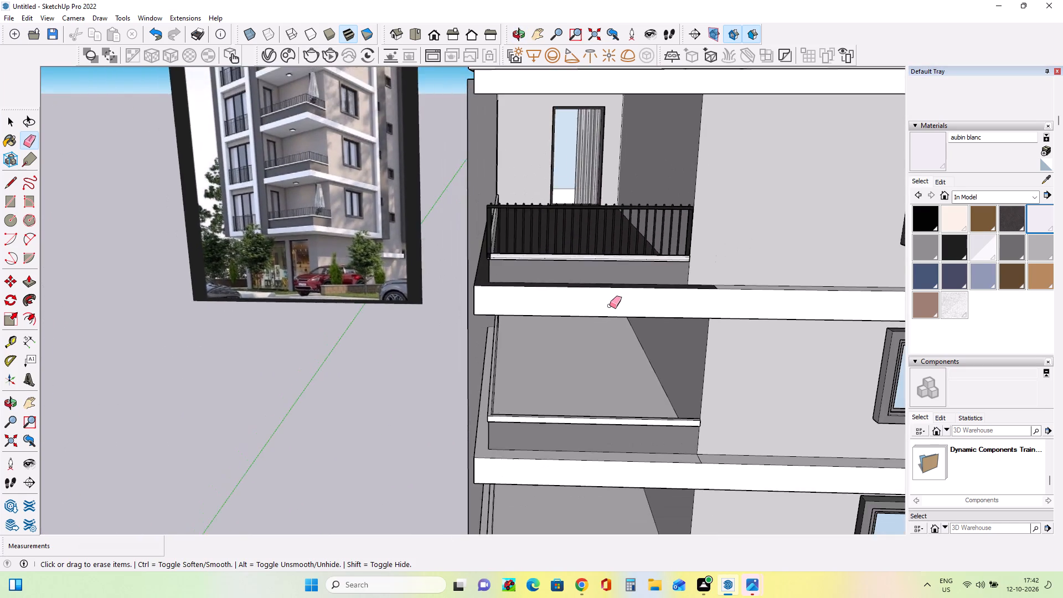
scroll(610, 306, down, 15)
scroll(639, 321, up, 10)
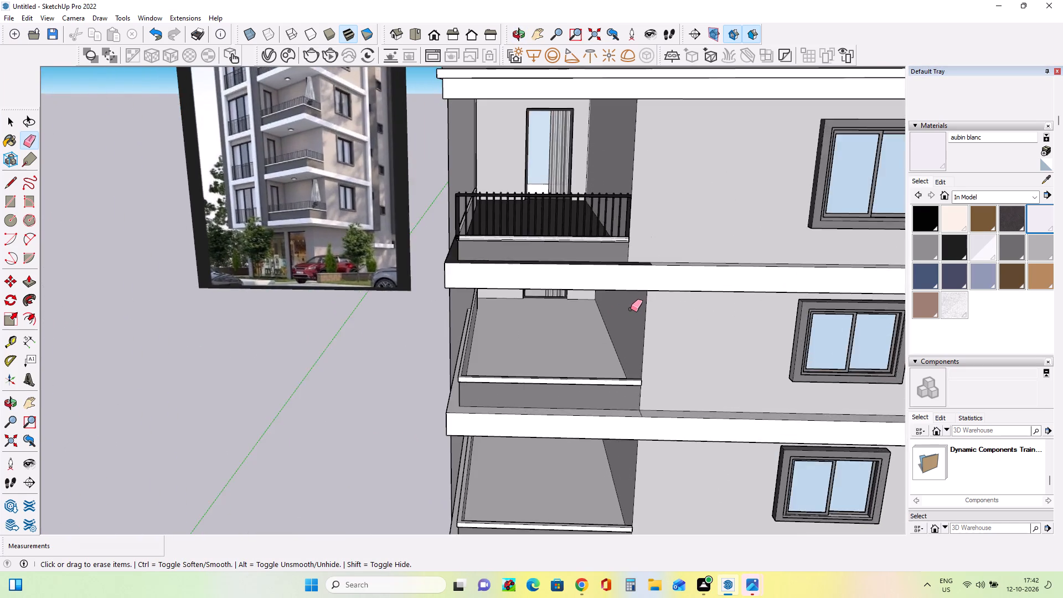
scroll(631, 309, up, 5)
middle_drag(625, 308, 635, 365)
scroll(634, 342, down, 1)
scroll(650, 338, up, 2)
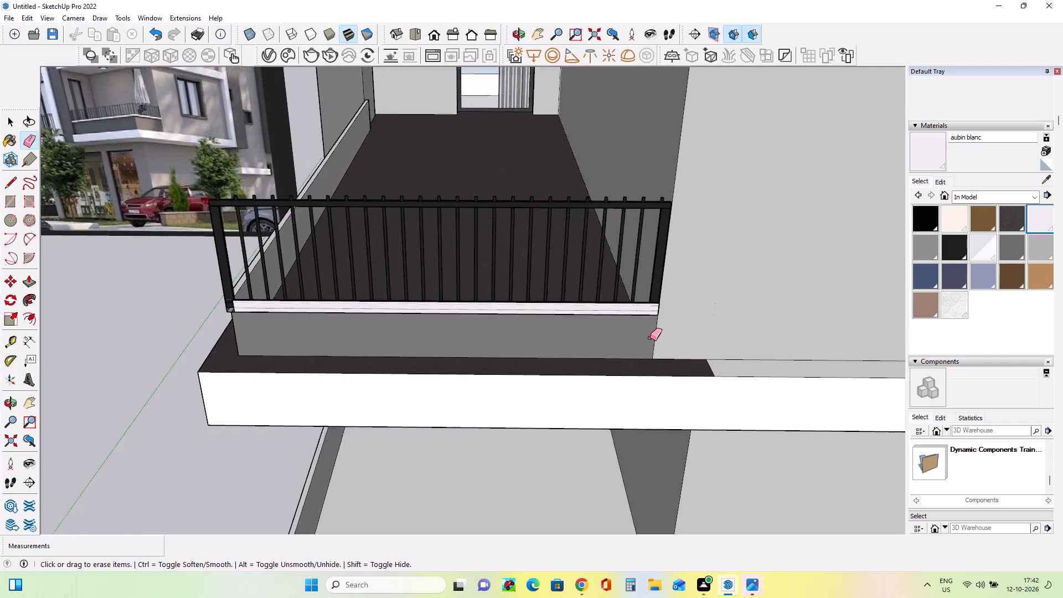
scroll(650, 338, up, 2)
middle_drag(650, 337, 657, 346)
scroll(653, 337, down, 10)
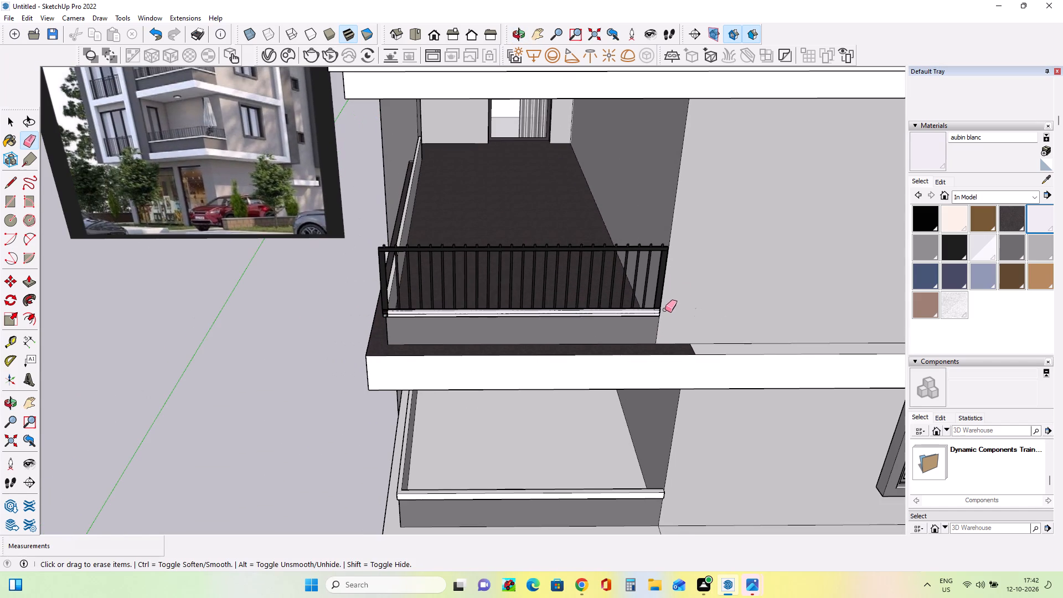
Paint the floors of the top-floor balcony and the balcony directly below it with Tendaggio.
middle_drag(283, 147, 292, 178)
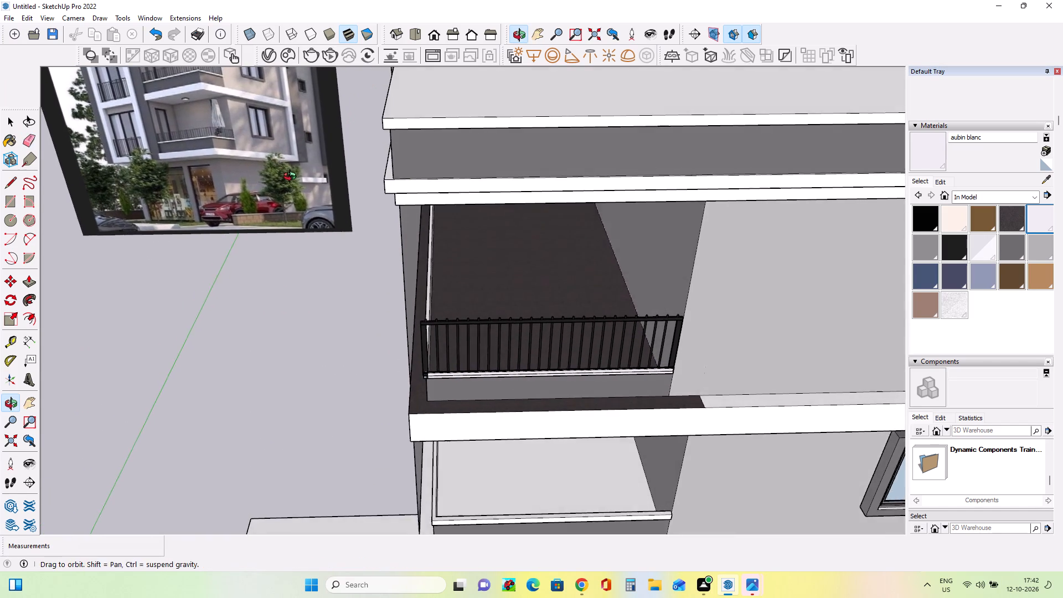
middle_drag(292, 178, 293, 179)
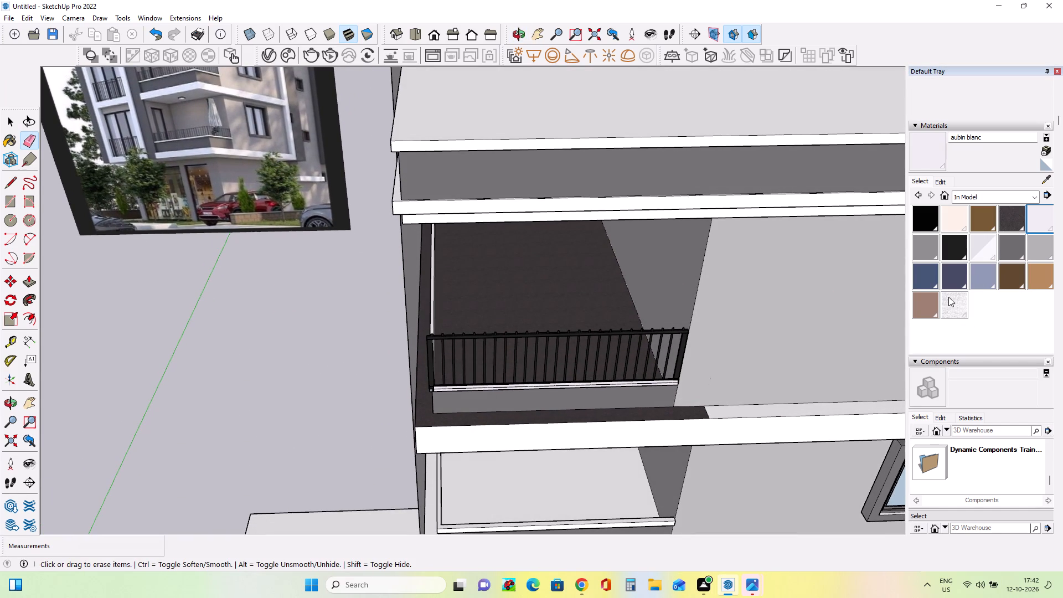
click(951, 306)
click(495, 306)
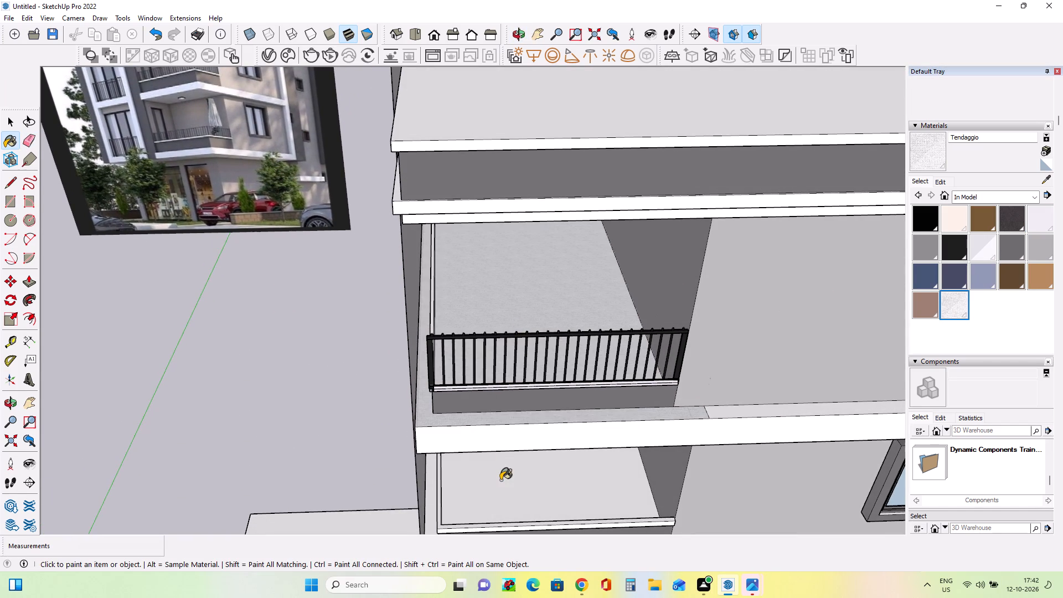
click(500, 481)
Paint the floors of the three remaining lower corner balconies with Tendaggio.
middle_drag(529, 434, 535, 308)
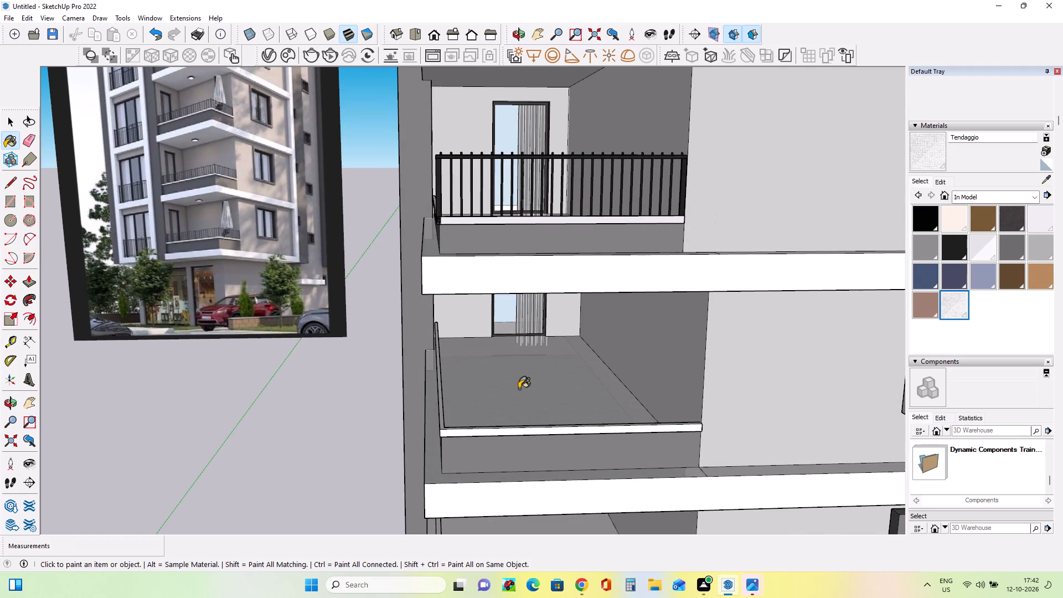
scroll(519, 389, down, 15)
scroll(524, 490, up, 6)
scroll(525, 477, down, 1)
scroll(525, 476, up, 2)
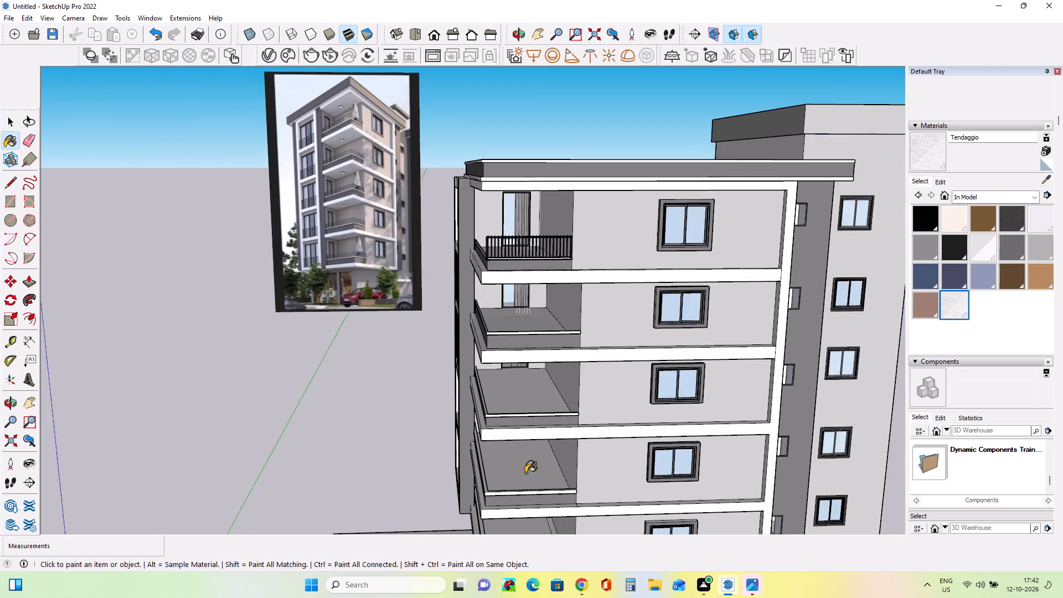
scroll(525, 473, up, 4)
click(529, 456)
click(555, 347)
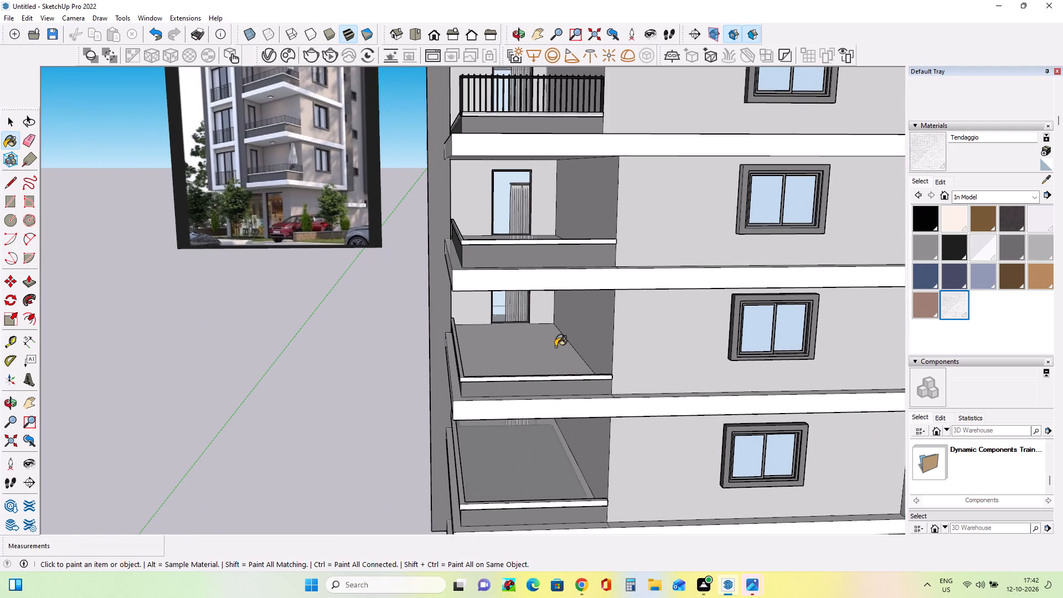
middle_drag(571, 360, 586, 419)
middle_drag(526, 375, 578, 301)
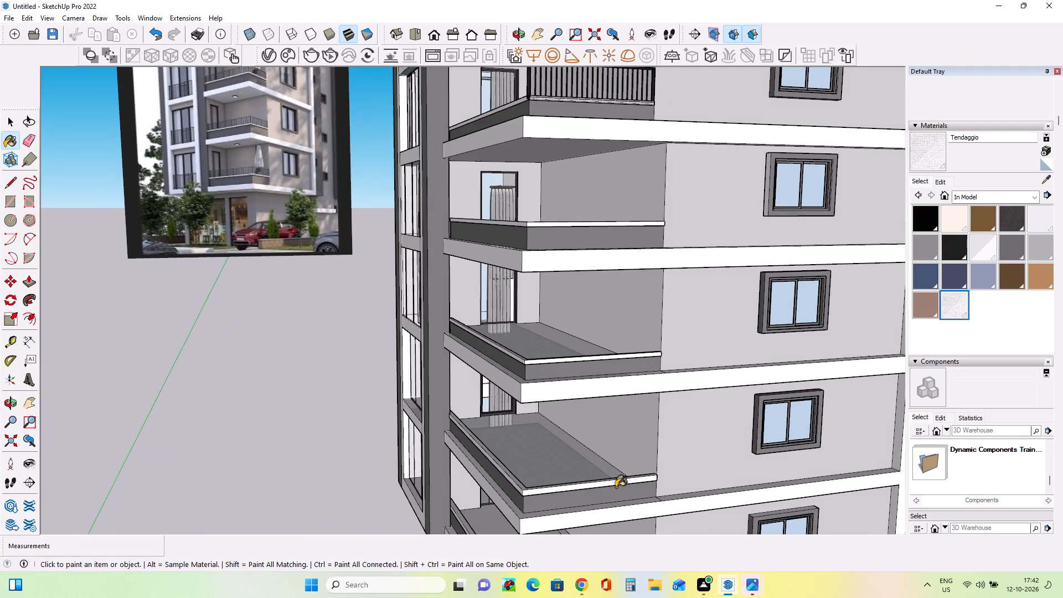
scroll(616, 517, down, 5)
click(522, 524)
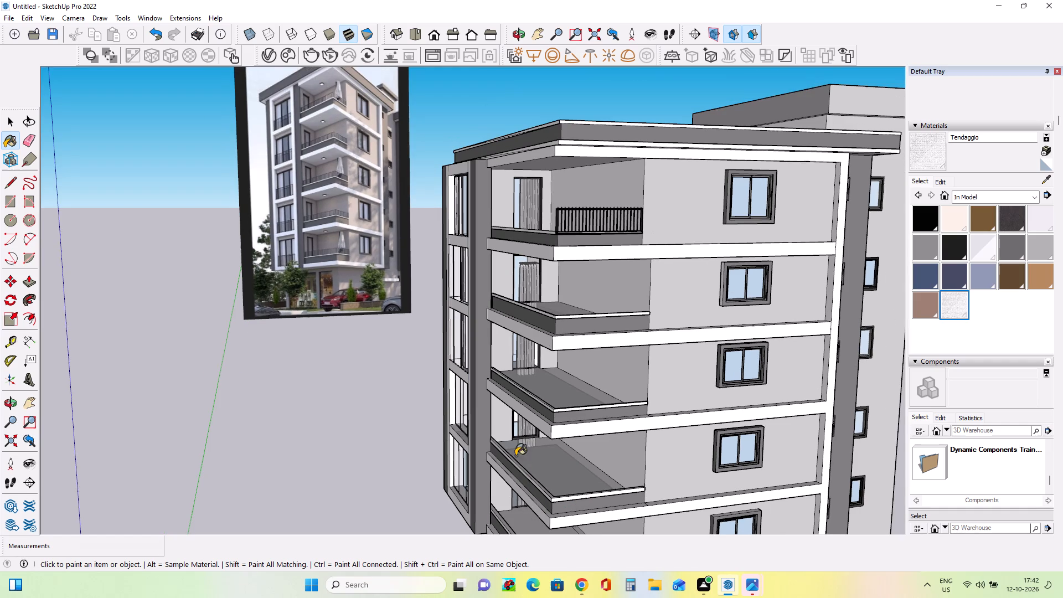
Copy the top-floor balcony railing about 6 ft 11 in down onto the parapet cap of the balcony directly below, meeting the building wall.
middle_drag(514, 425, 543, 513)
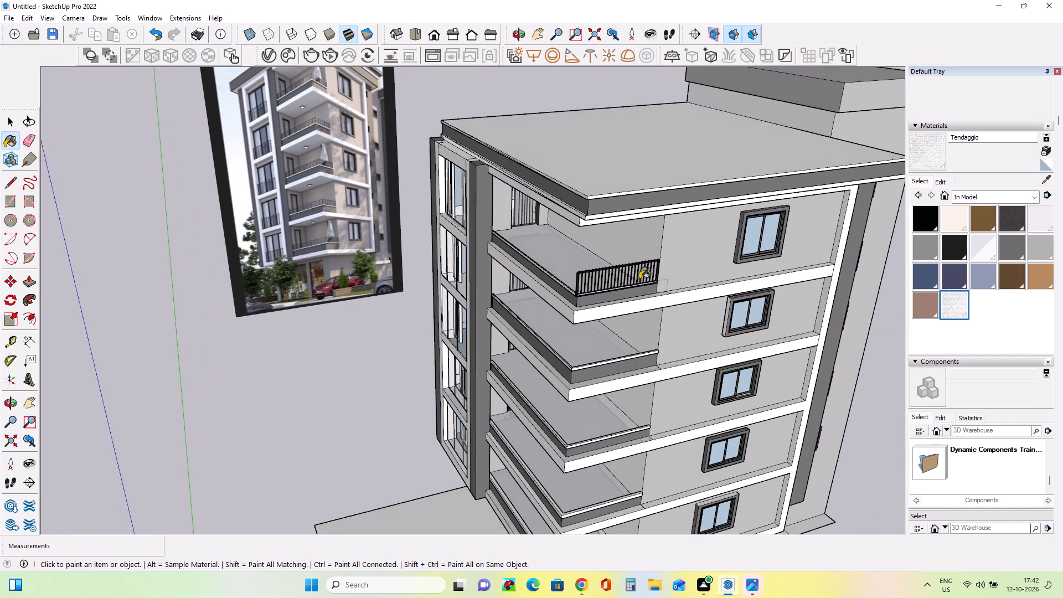
middle_drag(589, 296, 635, 327)
middle_drag(629, 333, 558, 286)
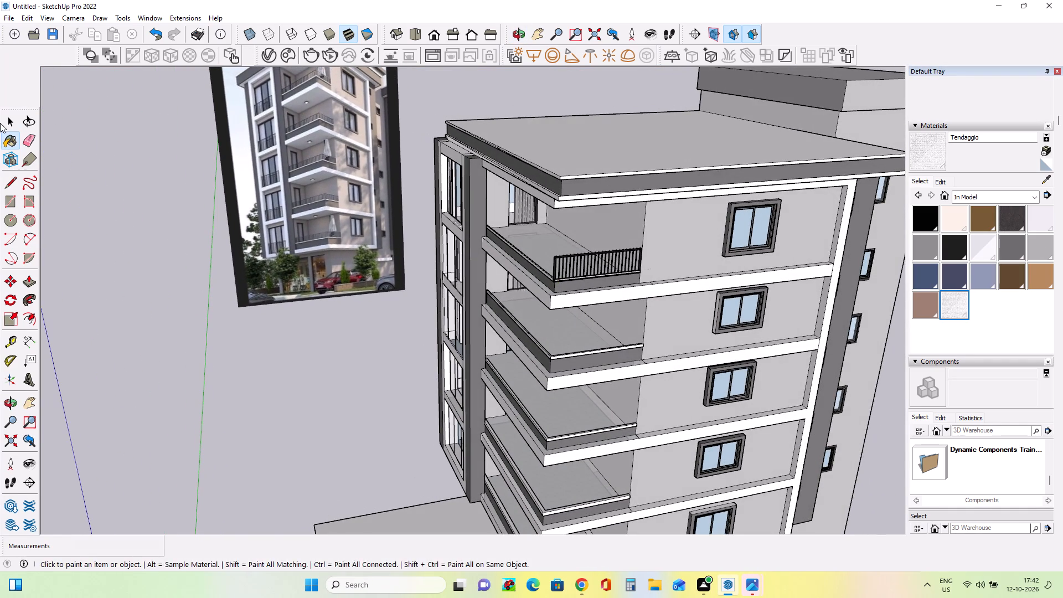
click(5, 121)
click(577, 264)
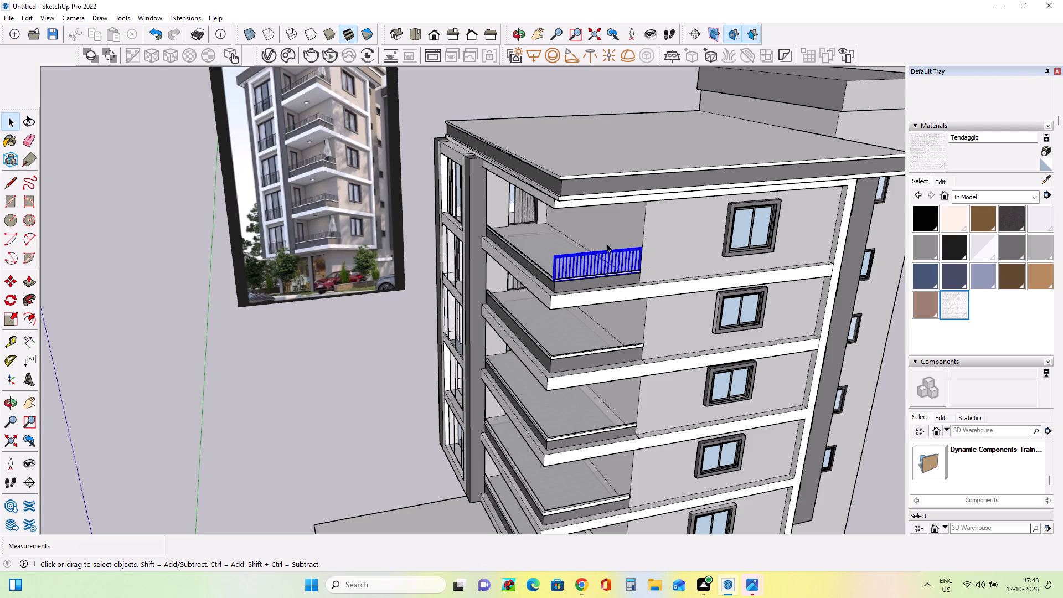
click(7, 276)
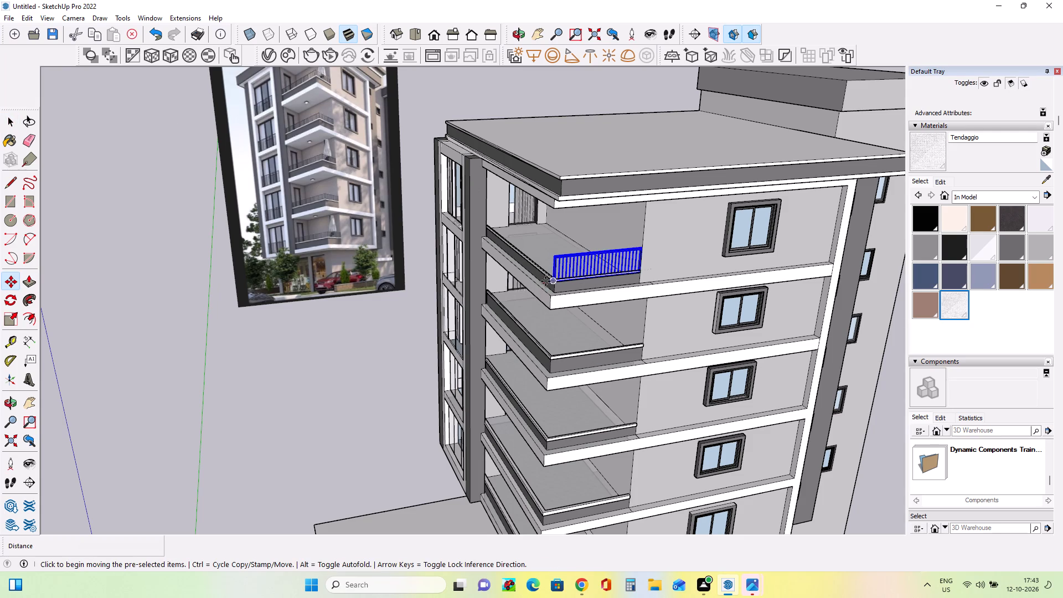
click(640, 271)
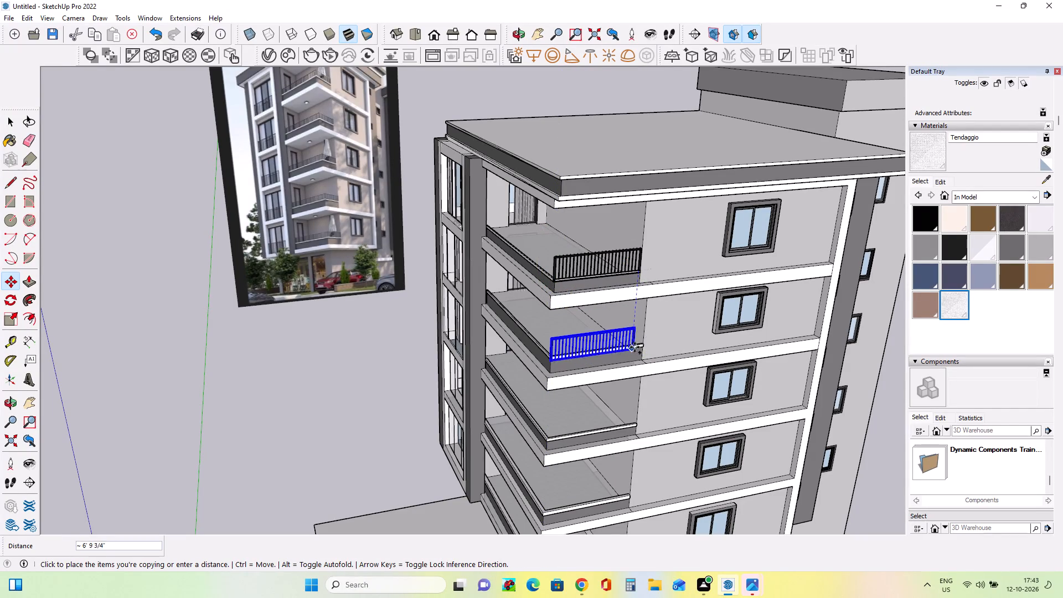
scroll(642, 344, up, 4)
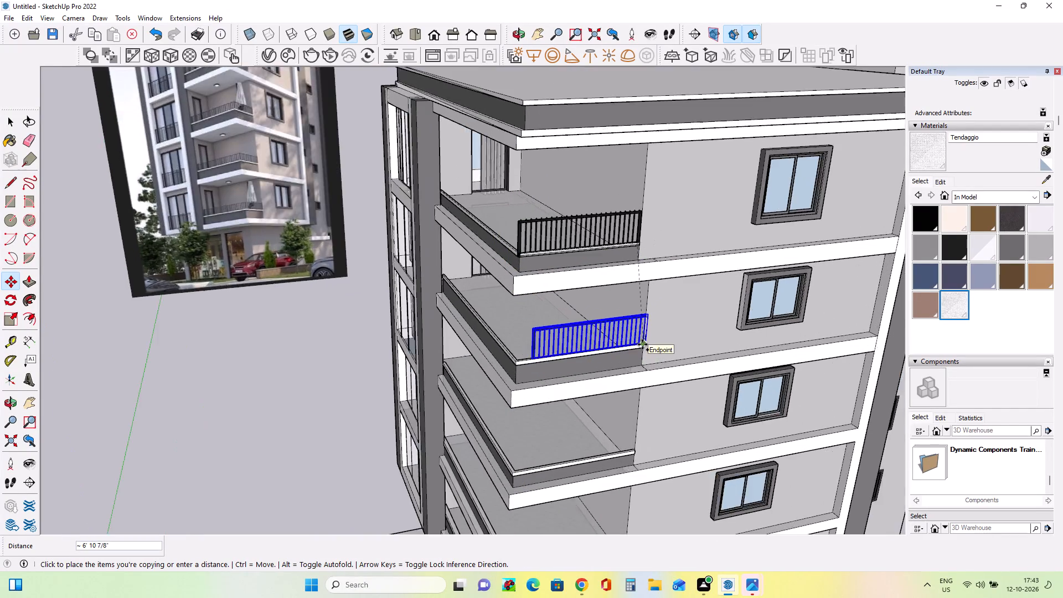
scroll(642, 344, up, 5)
middle_drag(621, 336, 569, 321)
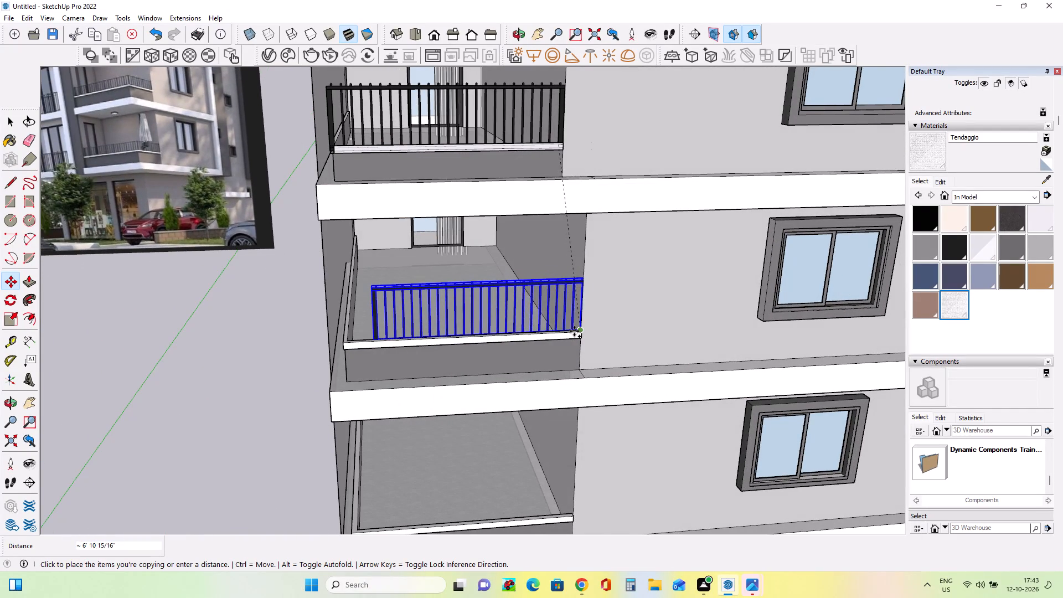
click(574, 331)
Stretch the copied railing lengthwise by about 1.14 so it extends toward the outer corner of the parapet cap.
middle_drag(478, 362, 529, 351)
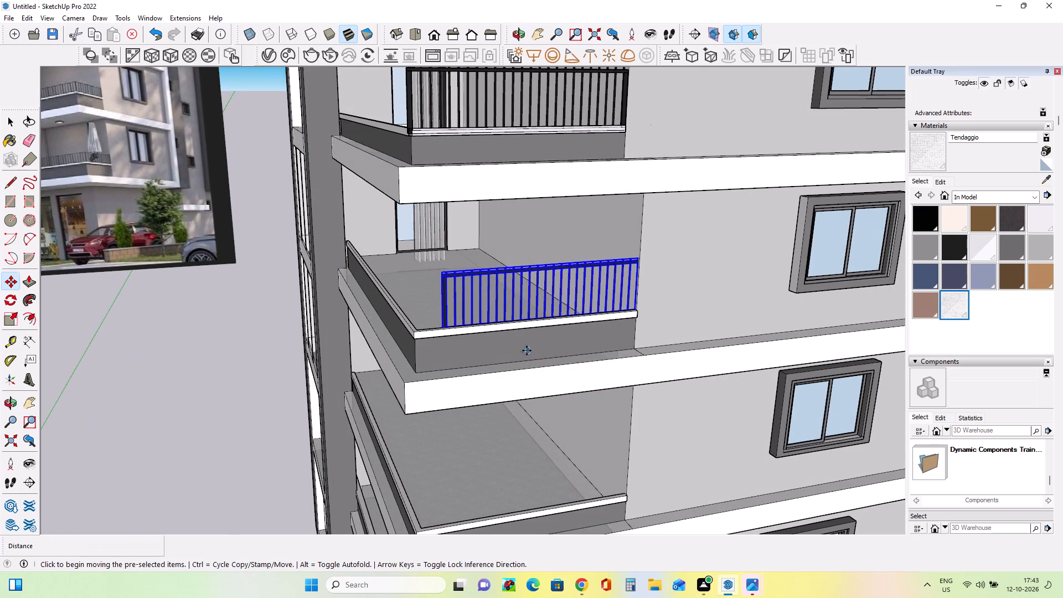
middle_drag(477, 334, 566, 369)
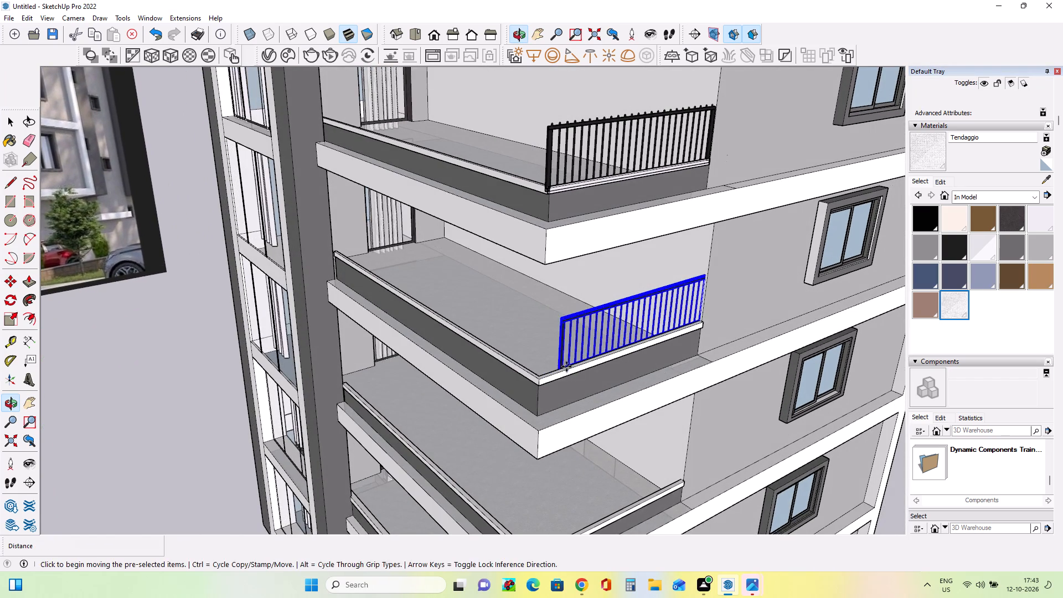
click(12, 321)
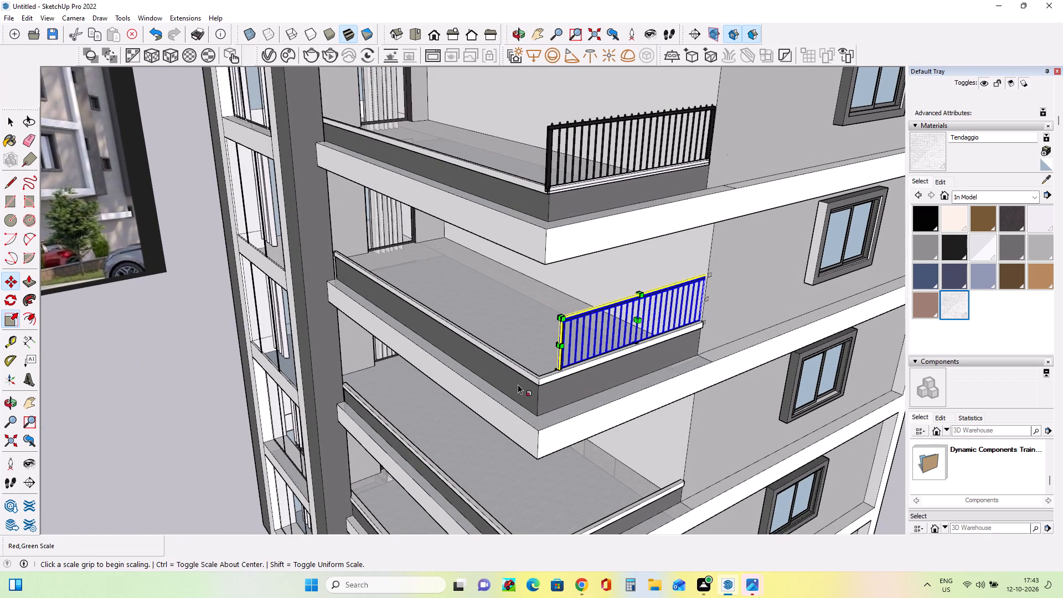
click(558, 344)
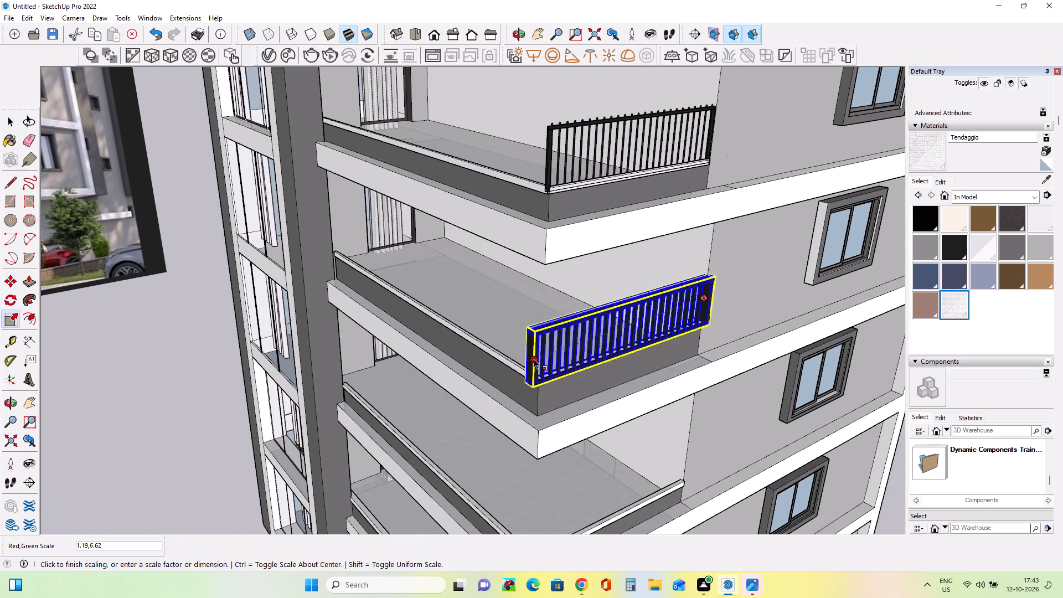
key(Escape)
middle_drag(551, 357, 595, 368)
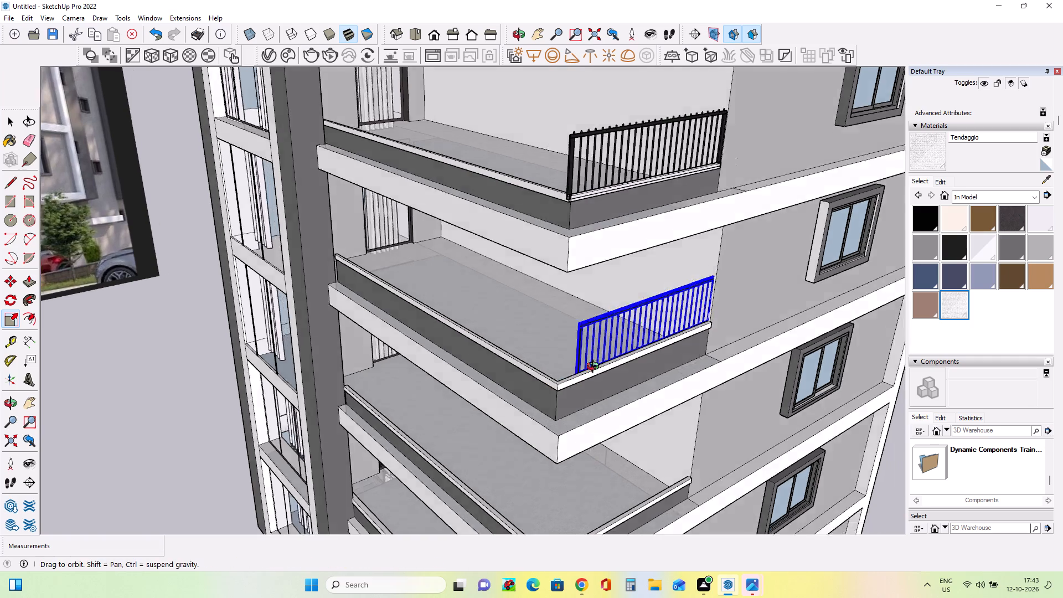
middle_drag(595, 368, 645, 369)
scroll(704, 350, up, 16)
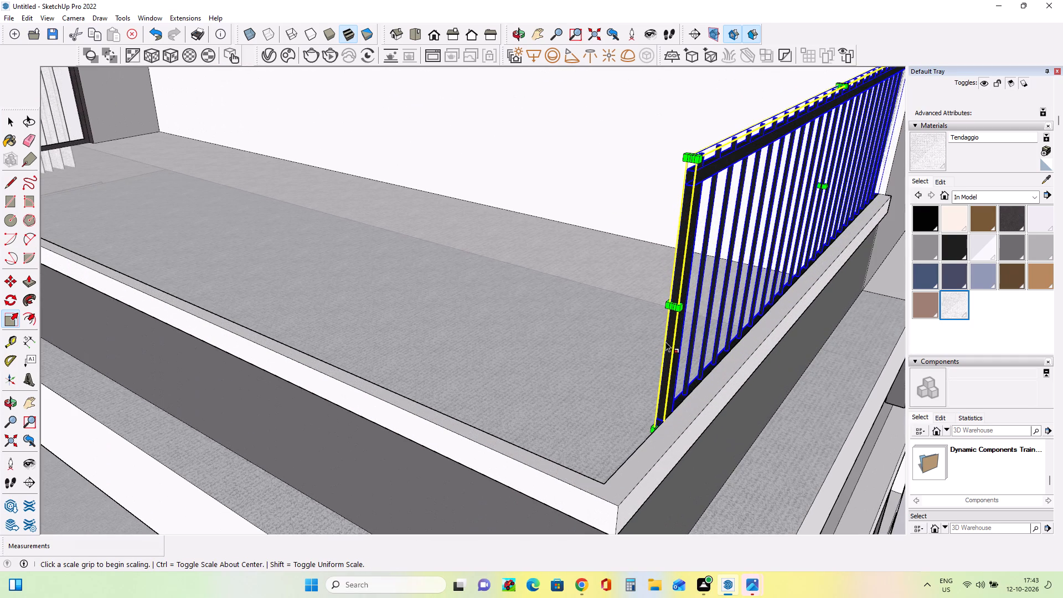
click(672, 303)
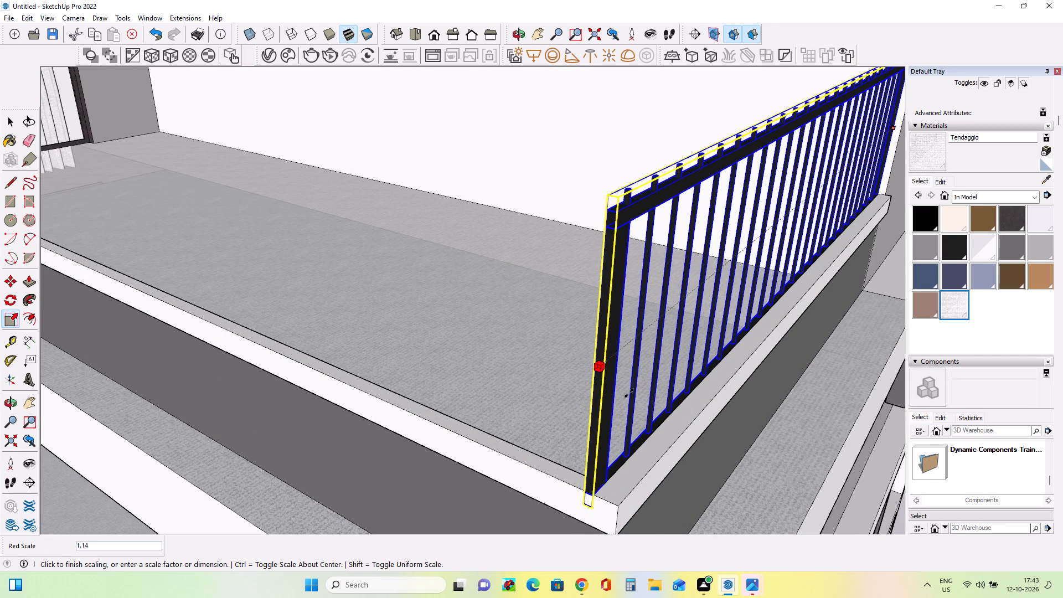
click(629, 393)
Copy the stretched railing about 8 ft 1 in straight down onto the parapet of the third balcony from the top.
scroll(594, 400, down, 14)
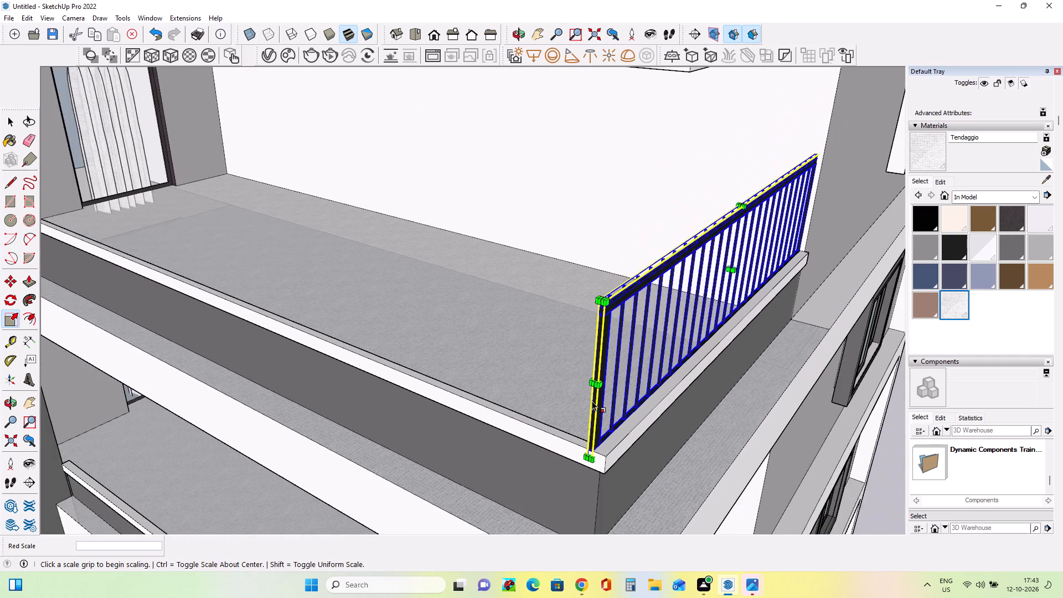
scroll(592, 401, down, 3)
middle_drag(636, 407, 468, 325)
scroll(467, 325, down, 4)
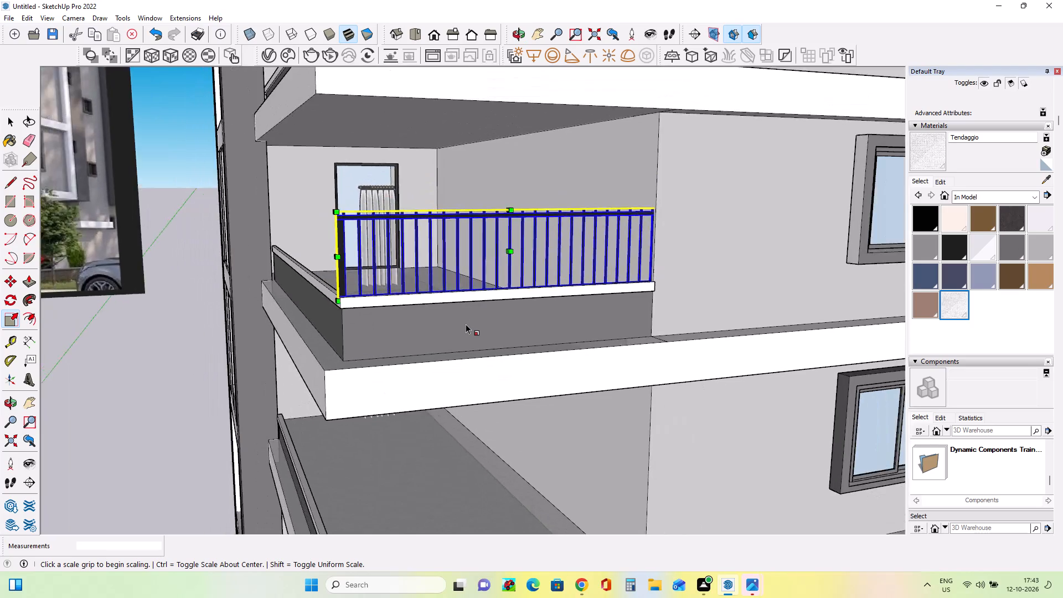
scroll(466, 324, down, 5)
click(12, 282)
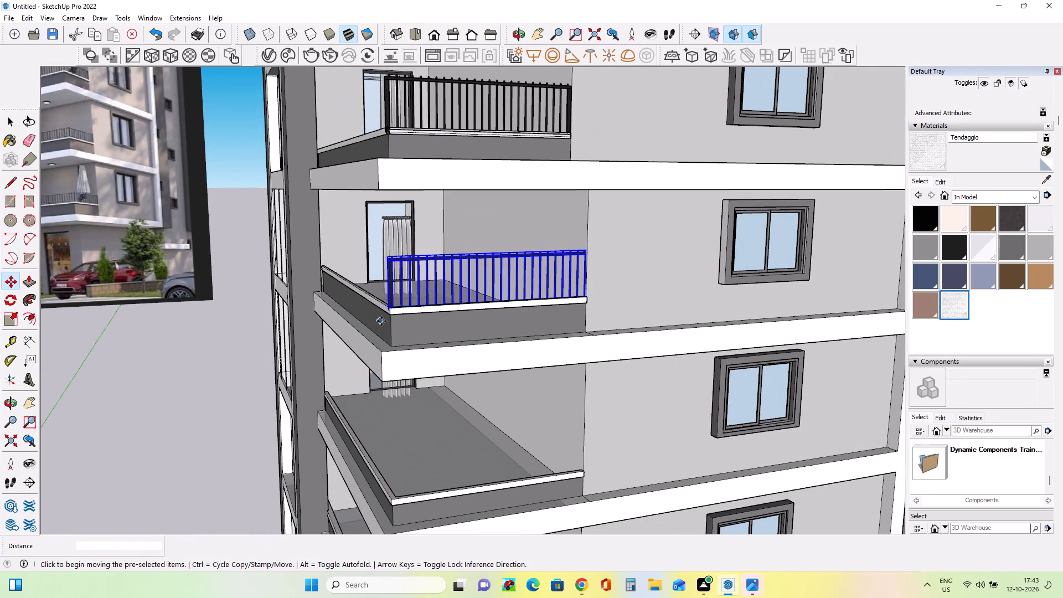
click(390, 310)
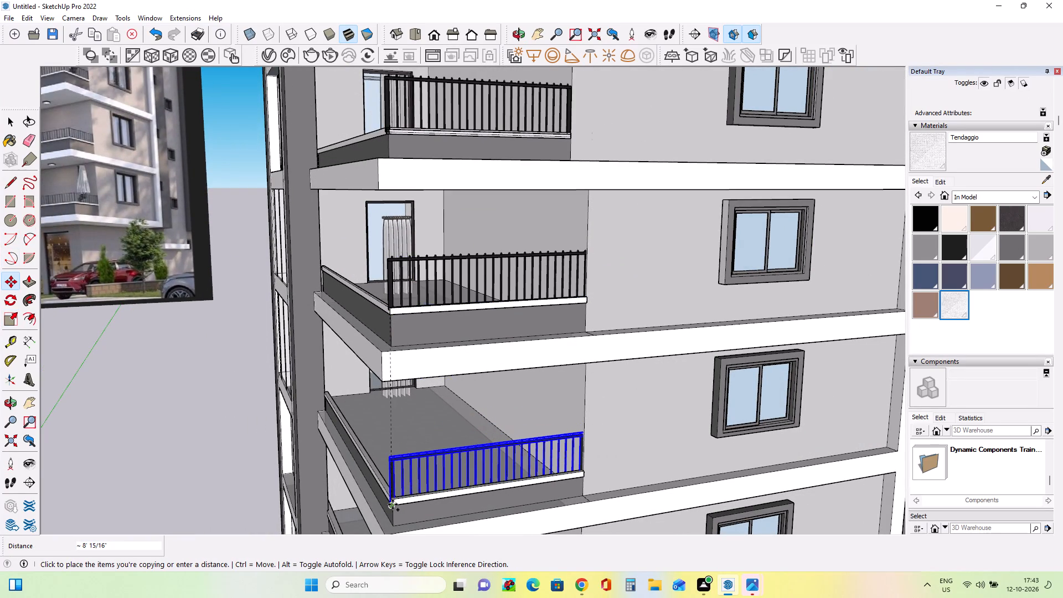
click(393, 504)
Move the third balcony's railing up about 1 13/16 in to line up with the outer corner of the parapet cap.
middle_drag(407, 515, 418, 461)
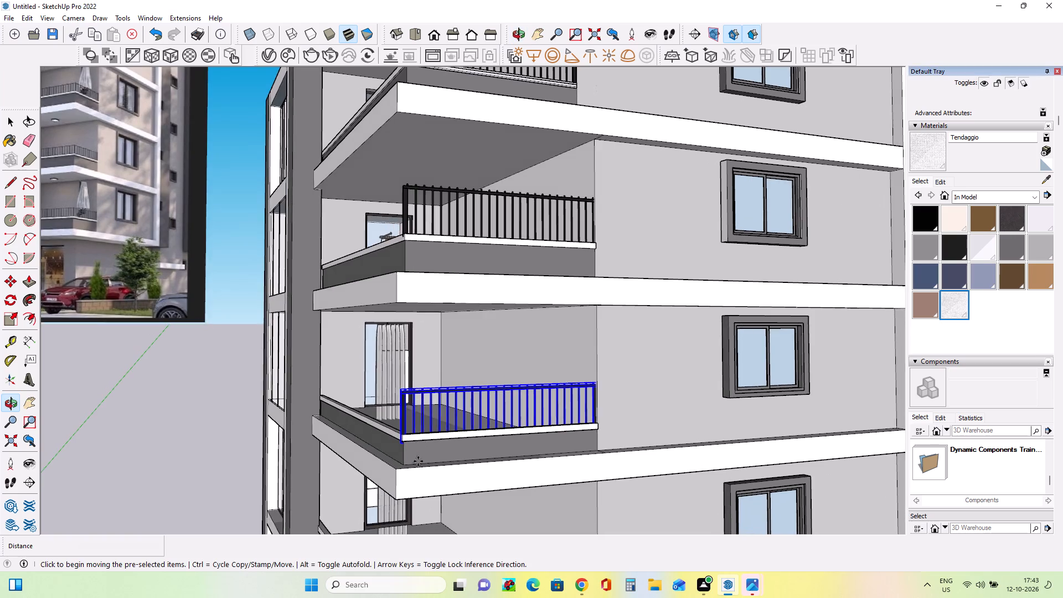
scroll(403, 468, up, 4)
middle_drag(393, 435, 469, 449)
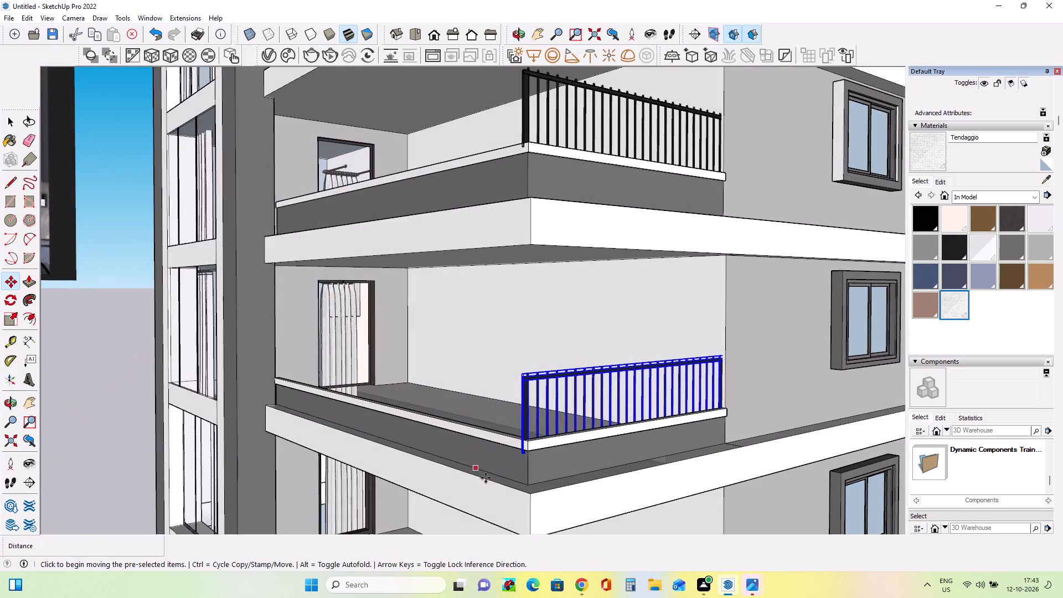
scroll(501, 470, up, 3)
click(530, 452)
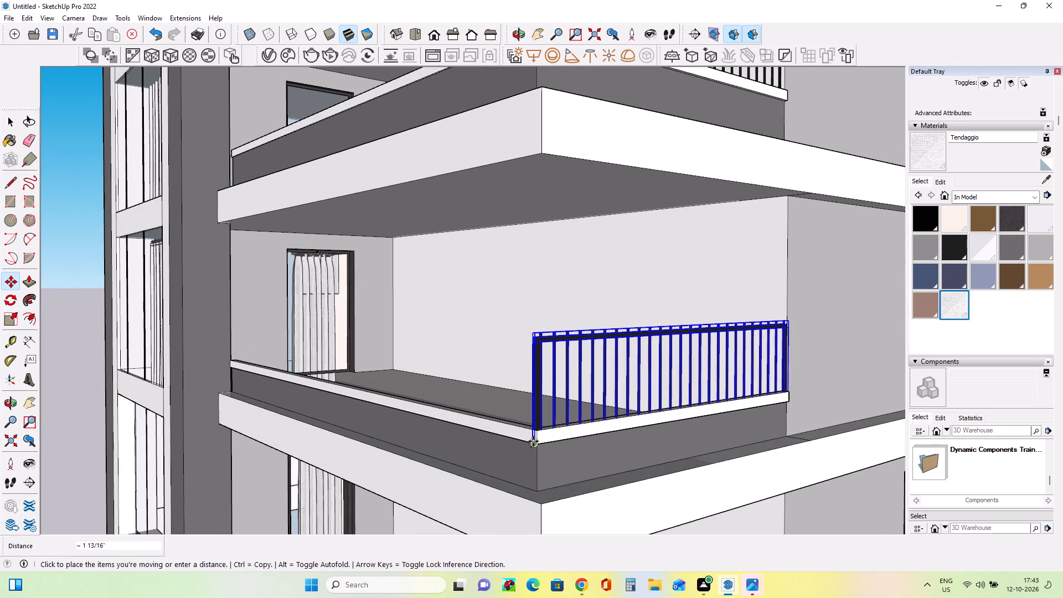
click(533, 440)
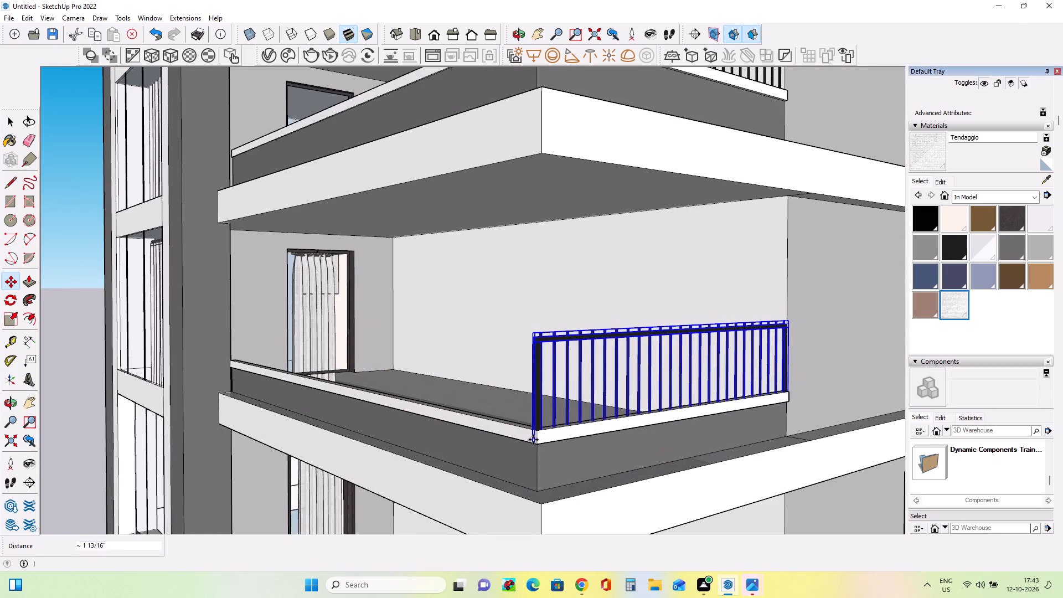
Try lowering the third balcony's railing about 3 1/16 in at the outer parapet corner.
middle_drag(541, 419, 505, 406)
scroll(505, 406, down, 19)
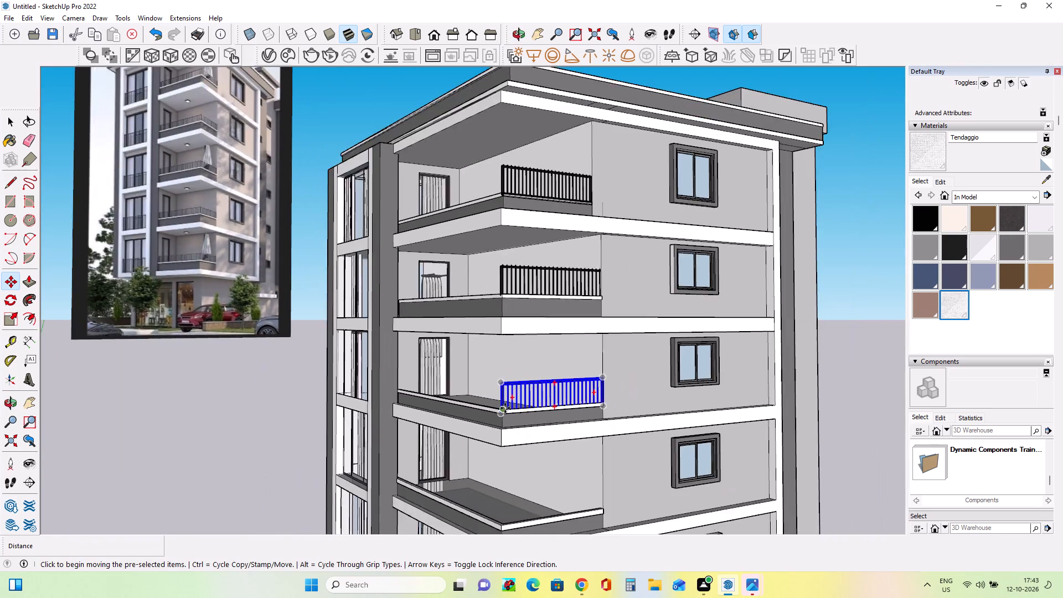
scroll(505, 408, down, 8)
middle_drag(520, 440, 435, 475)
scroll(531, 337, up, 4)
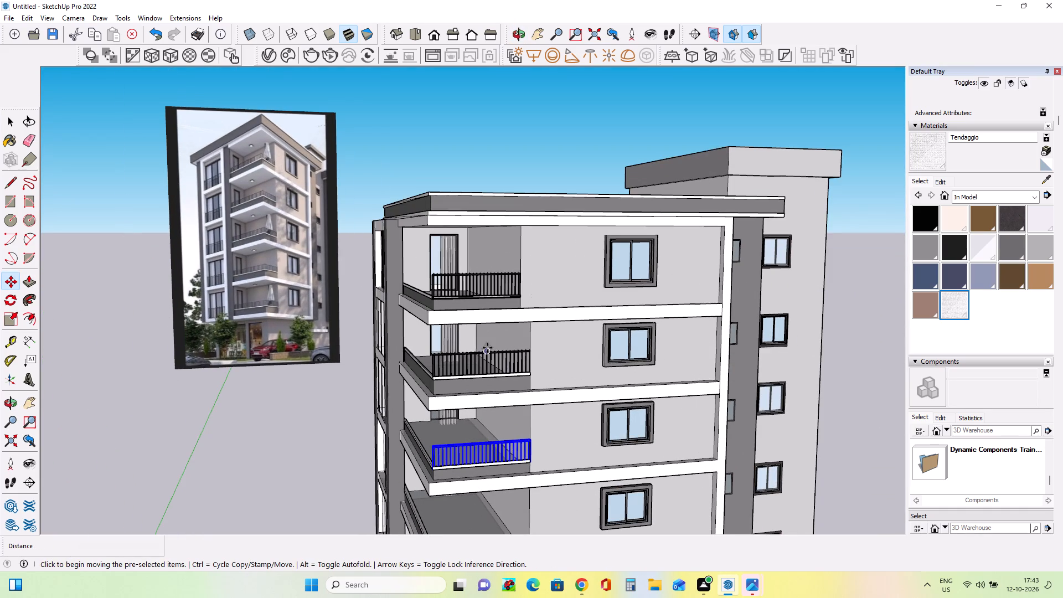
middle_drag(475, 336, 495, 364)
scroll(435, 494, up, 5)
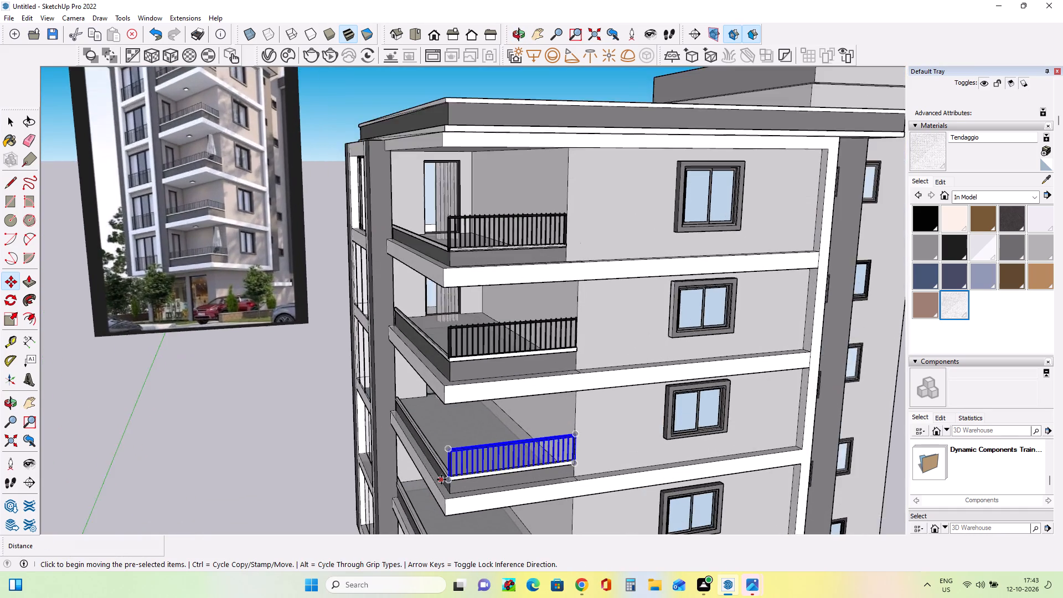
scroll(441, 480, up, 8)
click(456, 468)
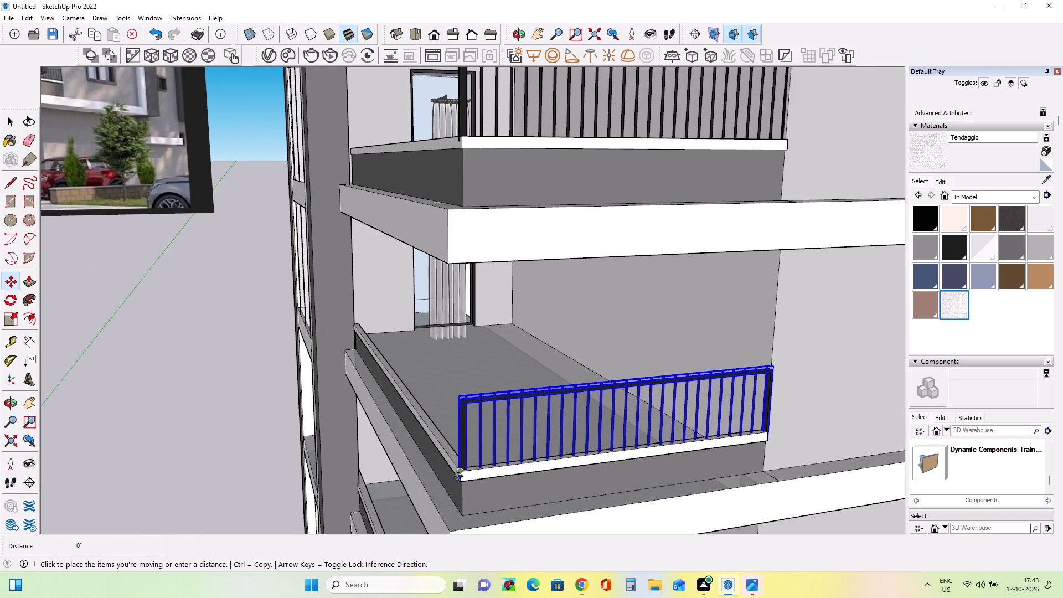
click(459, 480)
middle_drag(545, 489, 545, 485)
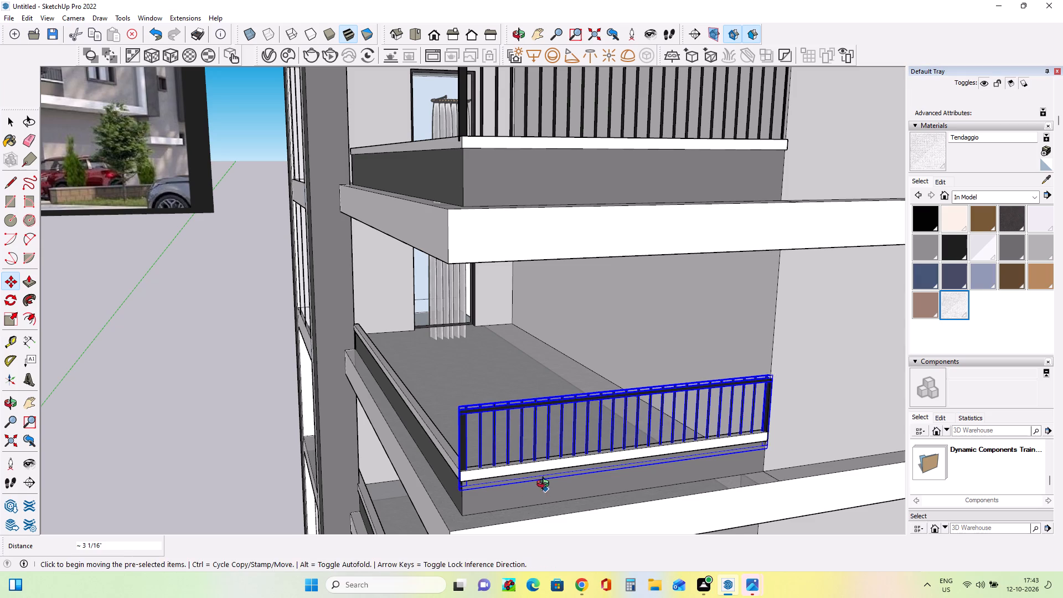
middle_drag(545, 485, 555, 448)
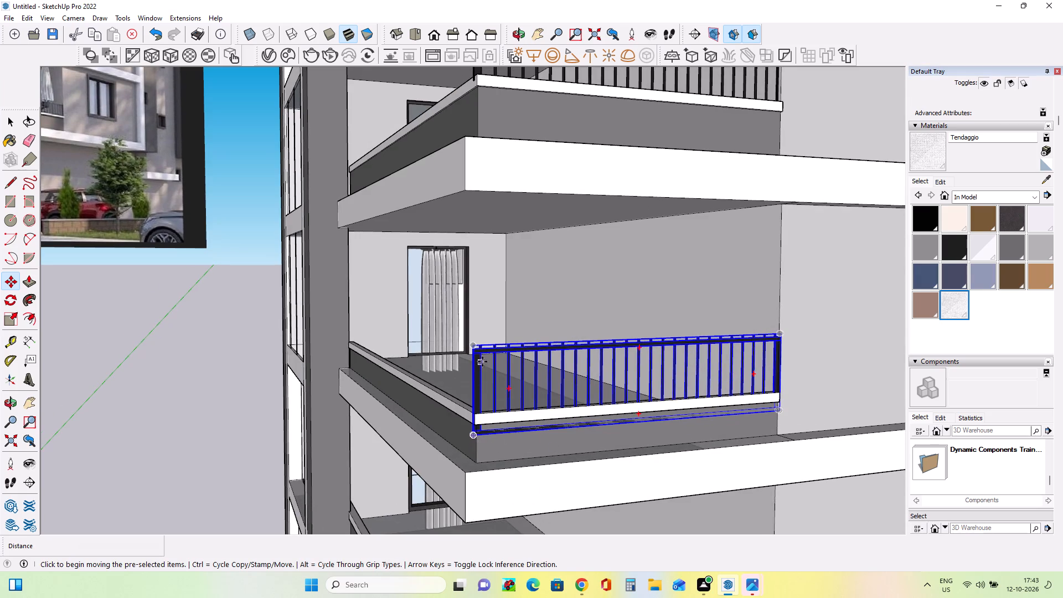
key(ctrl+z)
Scale the third balcony's railing down uniformly from its upper outer corner, keeping its lower wall-side corner fixed.
middle_drag(510, 445, 502, 451)
scroll(461, 433, up, 3)
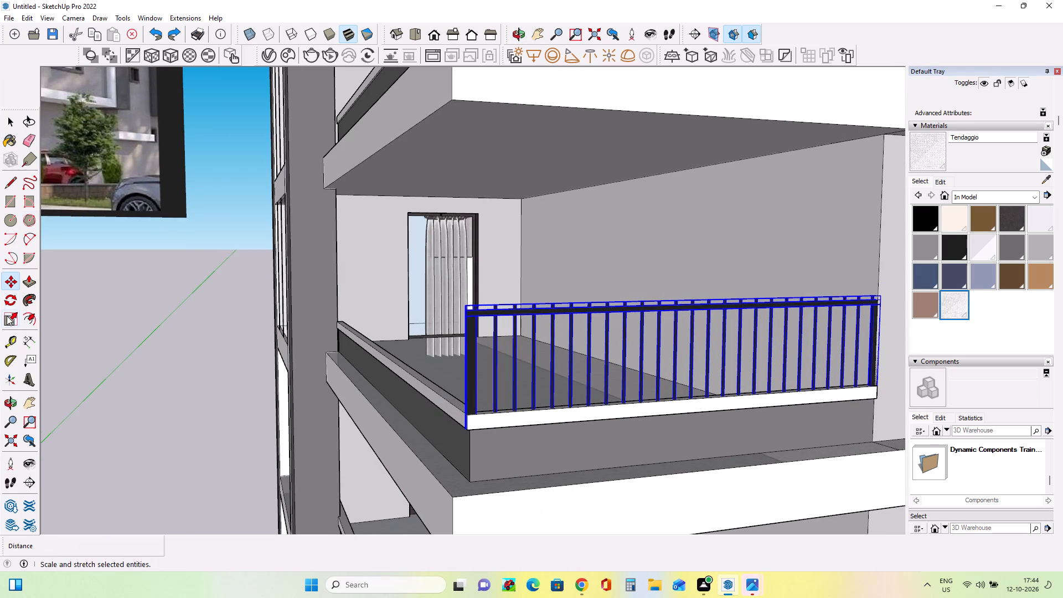
click(7, 317)
click(461, 301)
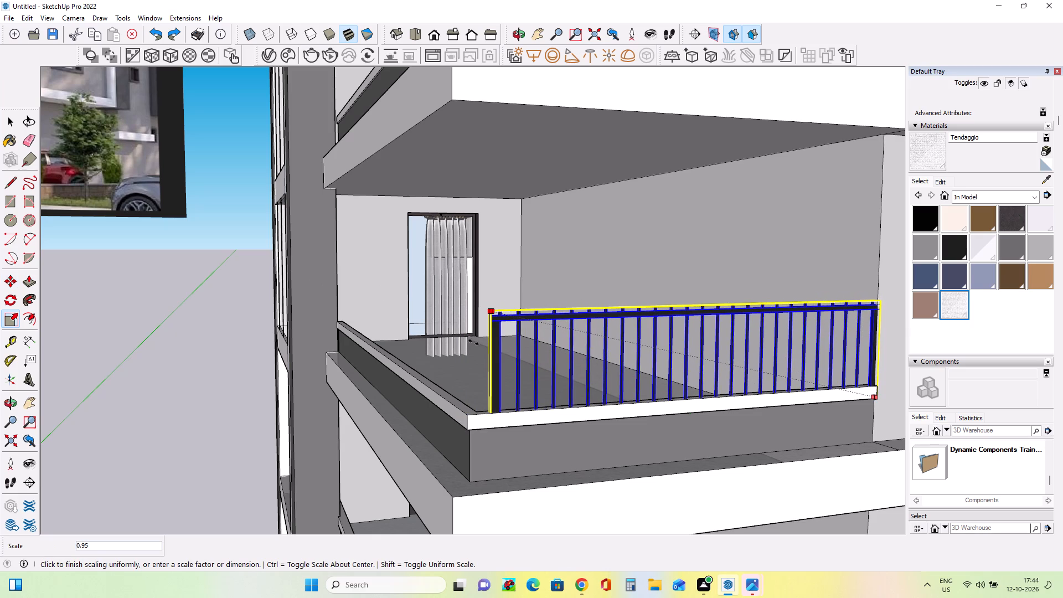
click(477, 363)
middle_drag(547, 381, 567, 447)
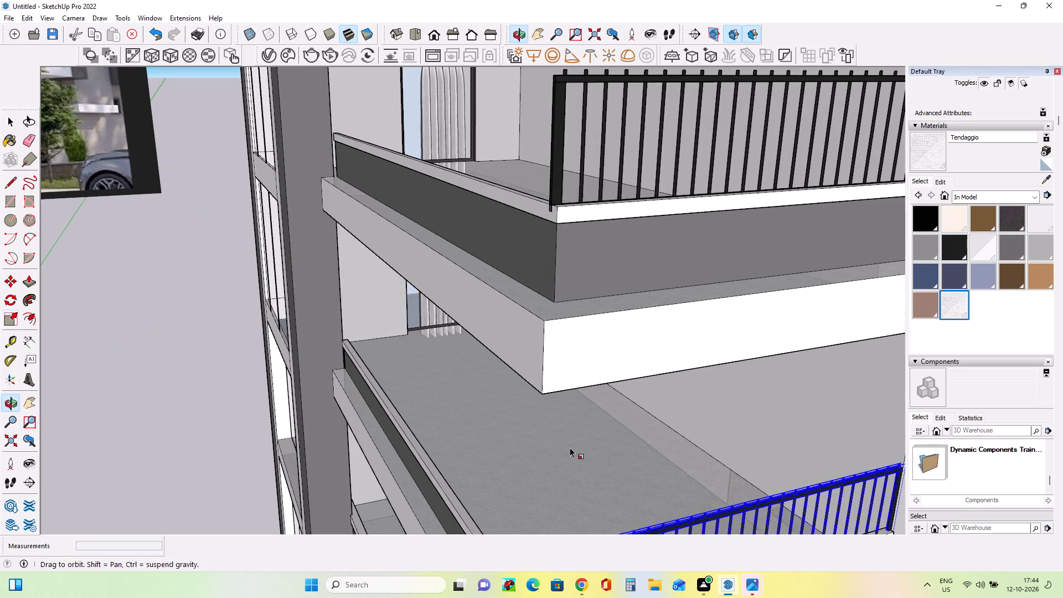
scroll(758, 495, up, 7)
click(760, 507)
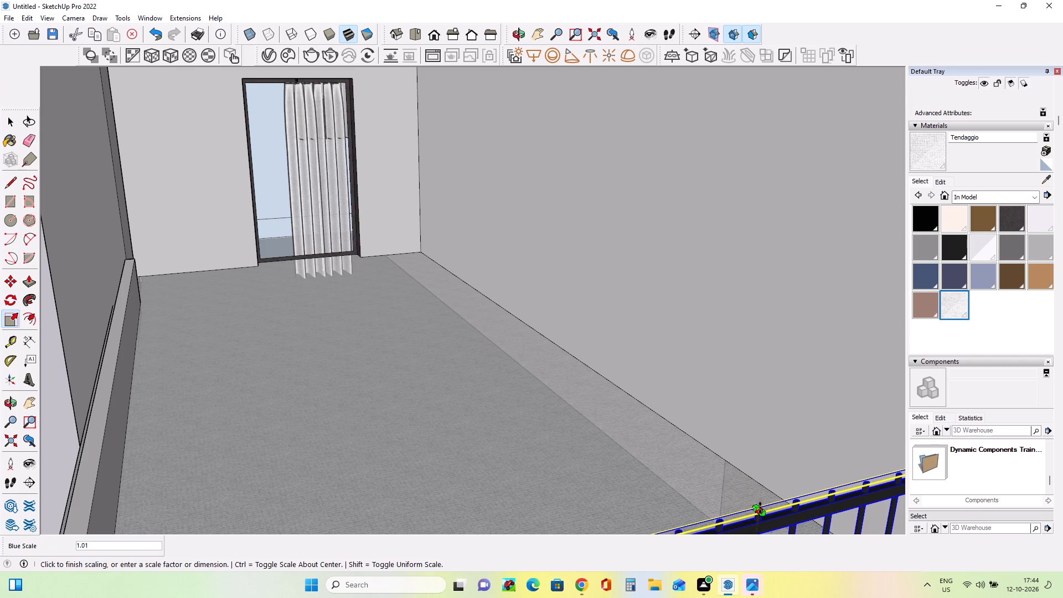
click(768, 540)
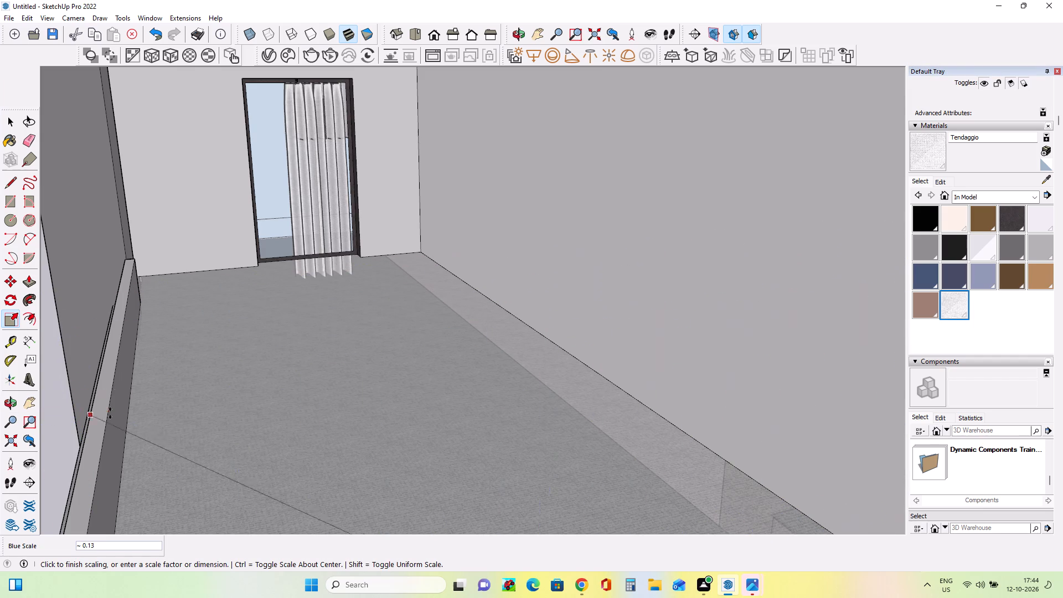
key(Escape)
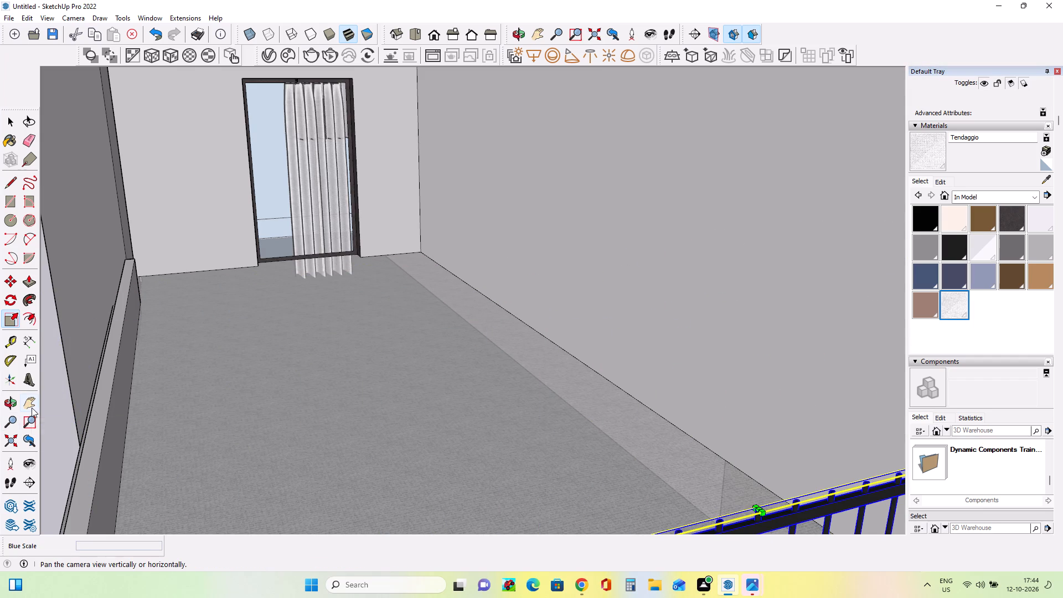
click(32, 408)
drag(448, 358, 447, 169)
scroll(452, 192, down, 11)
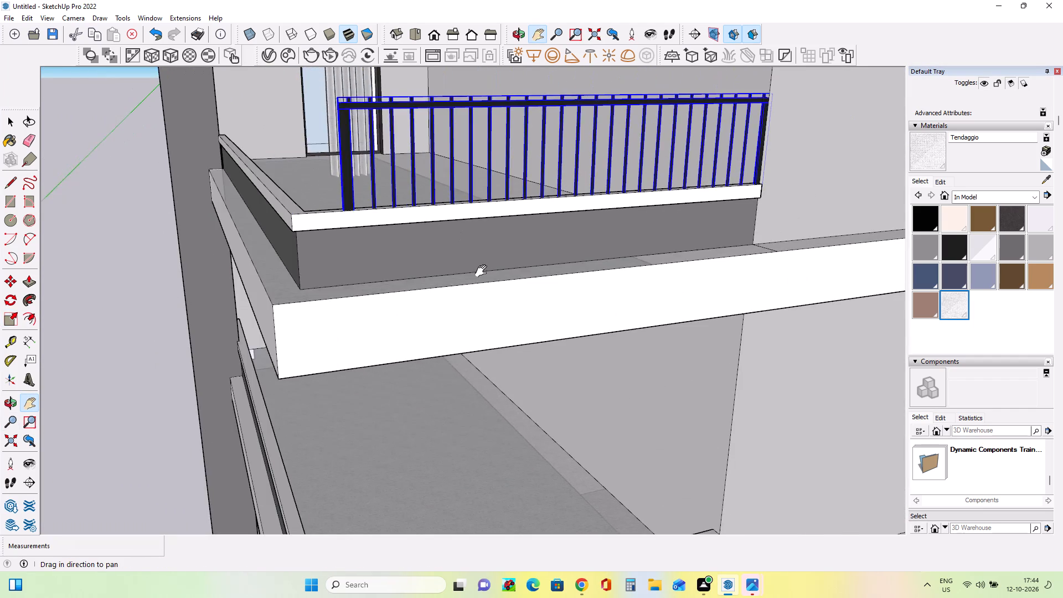
Stretch the third balcony's railing lengthwise by a factor of about 1.10 to reach the outer corner of the parapet cap.
scroll(483, 271, down, 6)
middle_drag(485, 271, 569, 358)
scroll(569, 358, down, 1)
scroll(521, 365, up, 5)
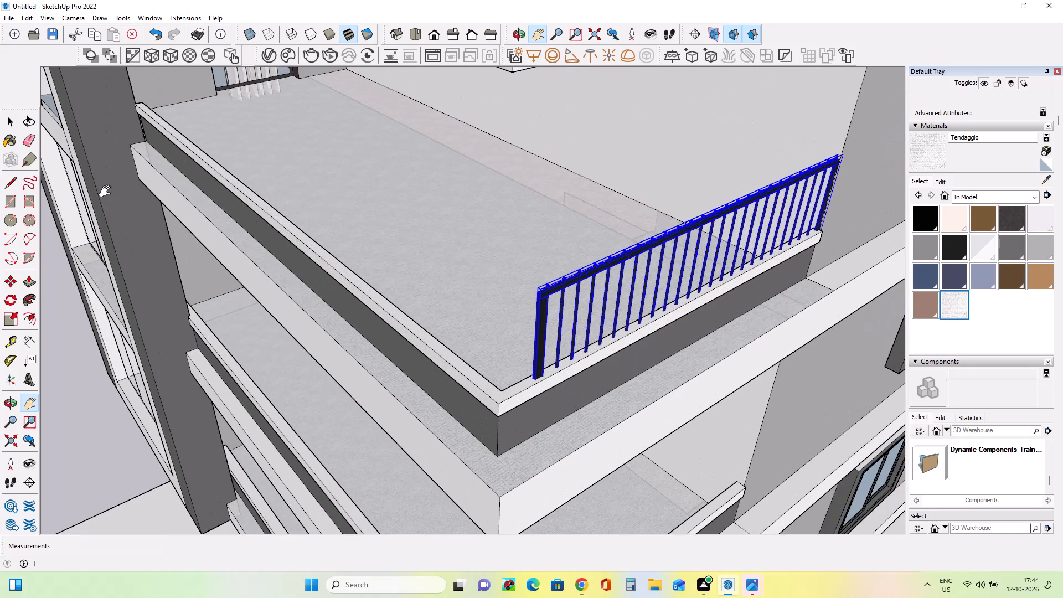
click(16, 315)
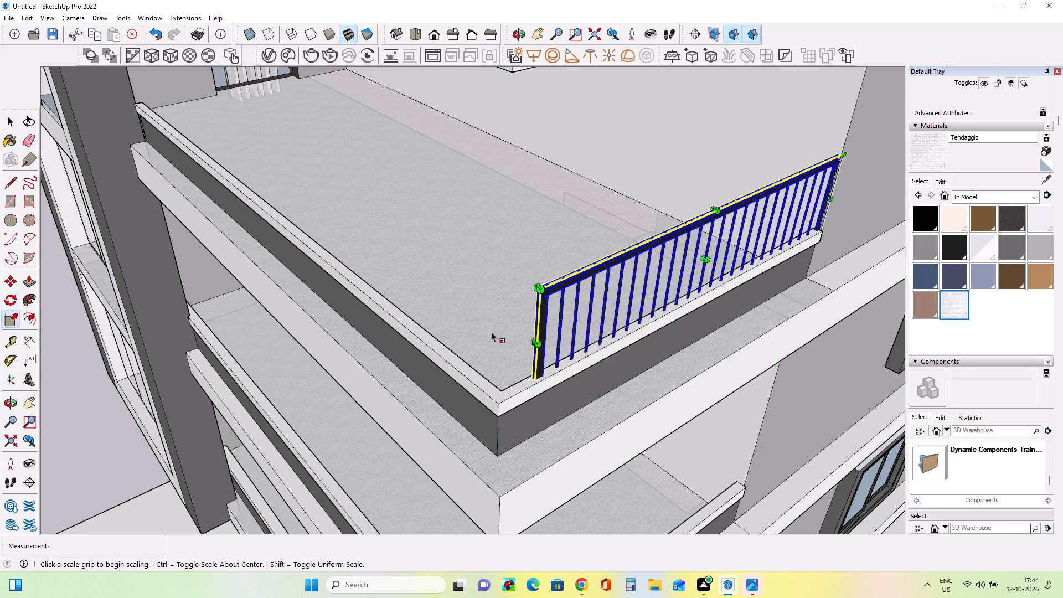
scroll(553, 341, up, 8)
click(517, 343)
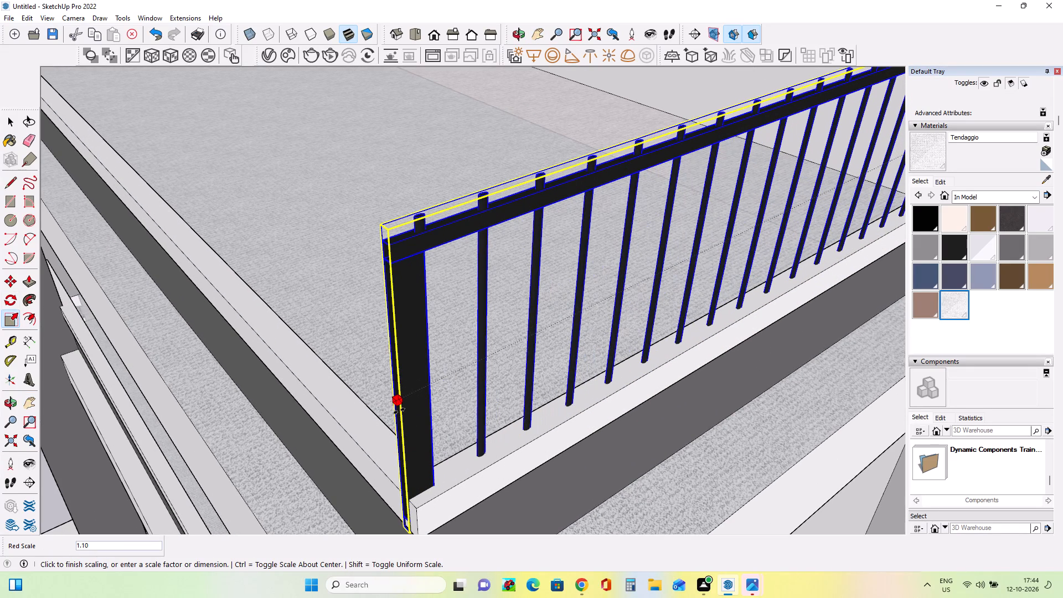
click(399, 411)
middle_drag(438, 389, 473, 322)
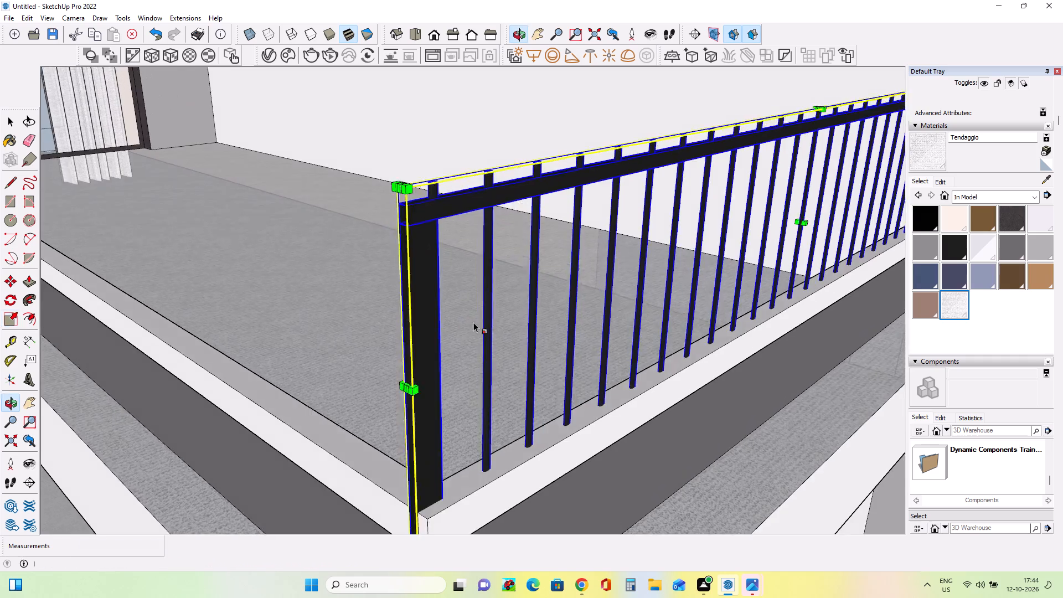
Copy the third balcony's railing about 8 ft 0 7/8 in straight down onto the parapet of the fourth balcony from the top.
scroll(473, 322, down, 17)
middle_drag(575, 342, 542, 320)
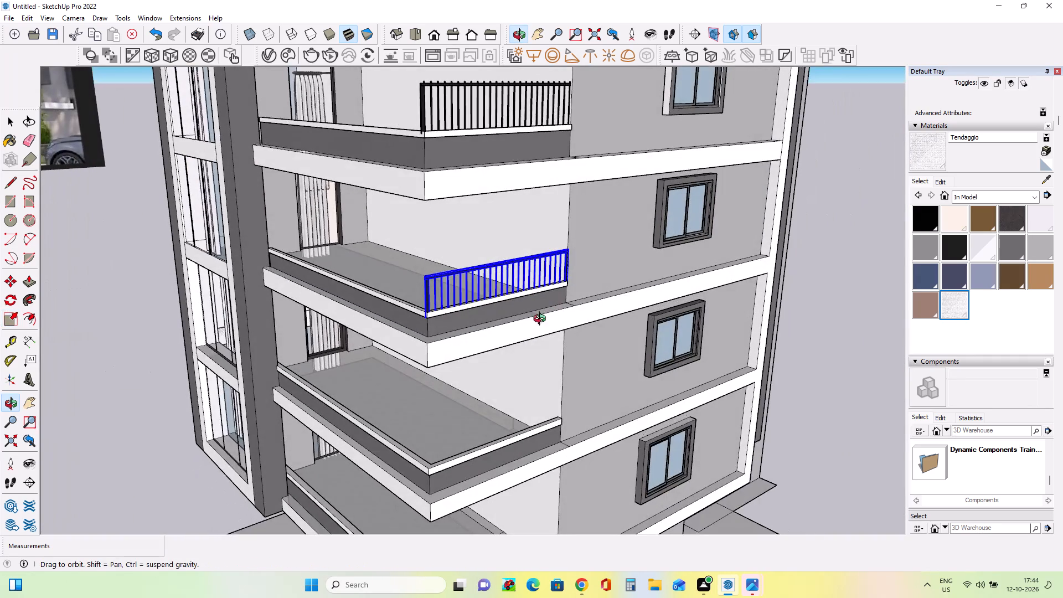
middle_drag(542, 320, 511, 336)
scroll(507, 319, down, 5)
middle_drag(507, 315, 494, 348)
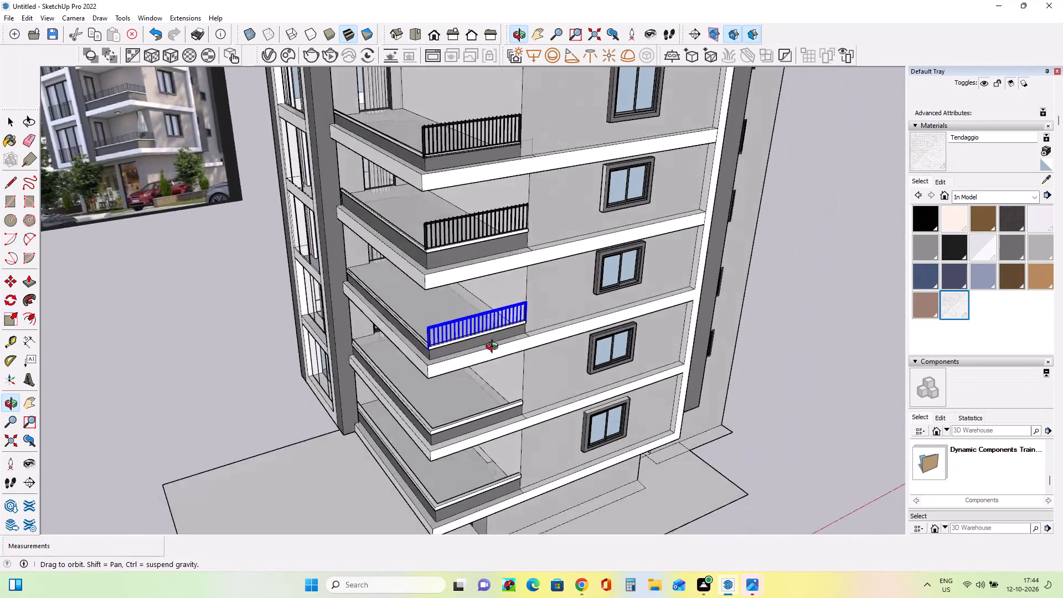
middle_drag(494, 348, 477, 366)
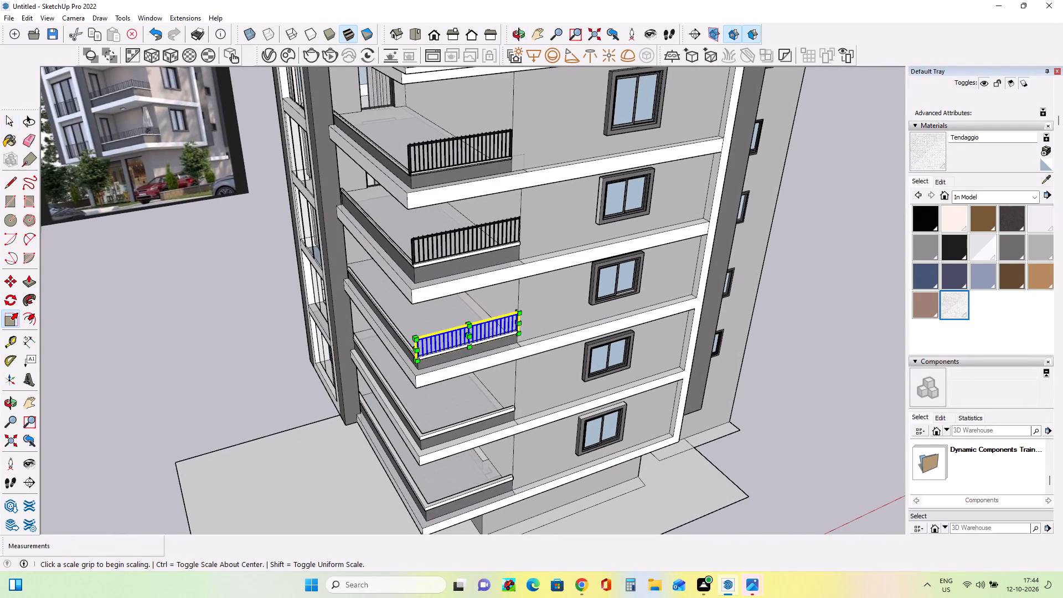
click(9, 278)
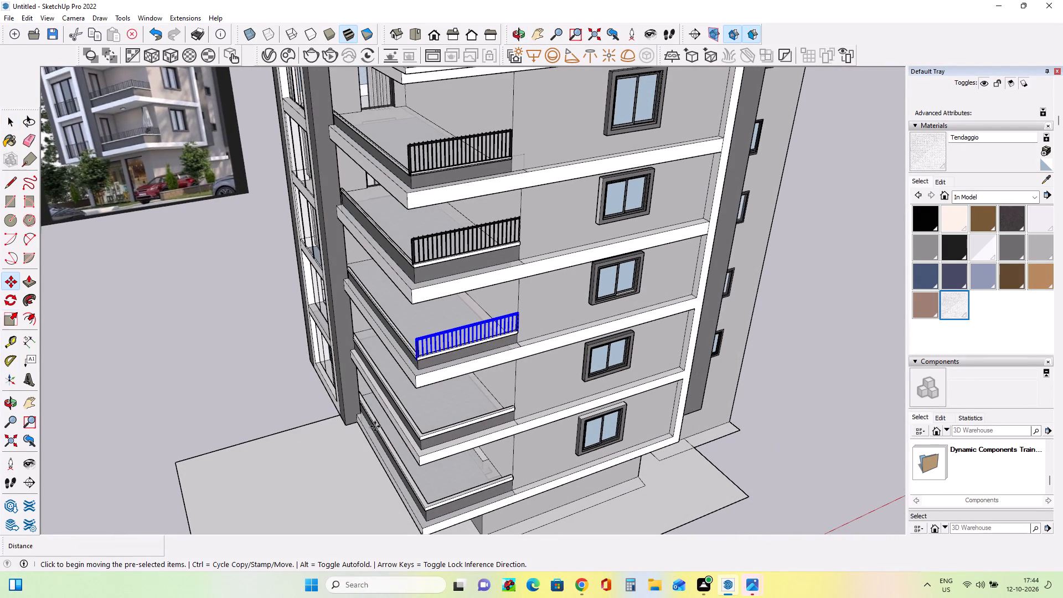
scroll(410, 463, up, 4)
click(422, 306)
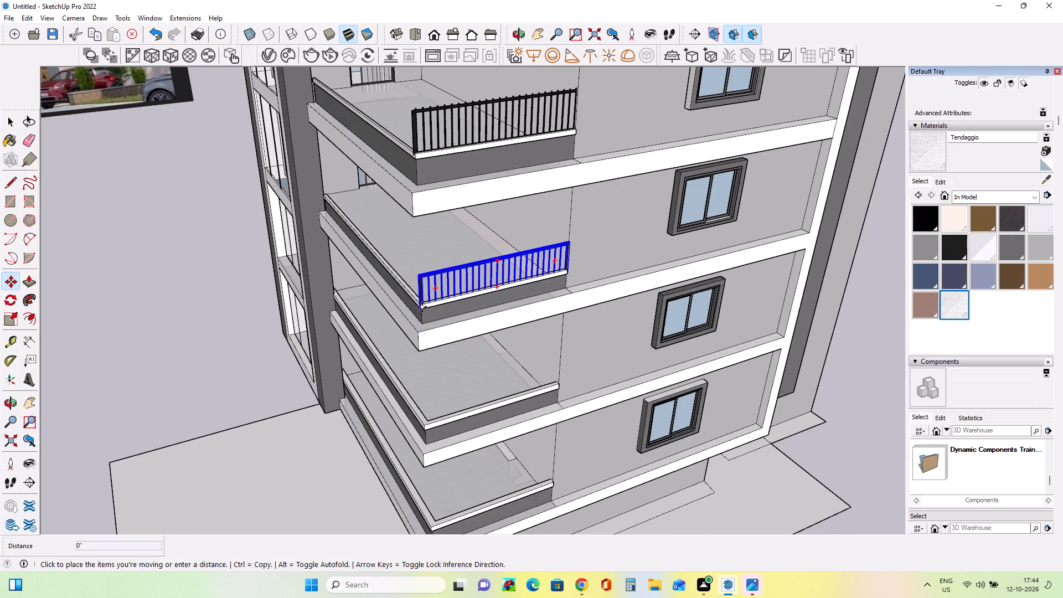
click(418, 425)
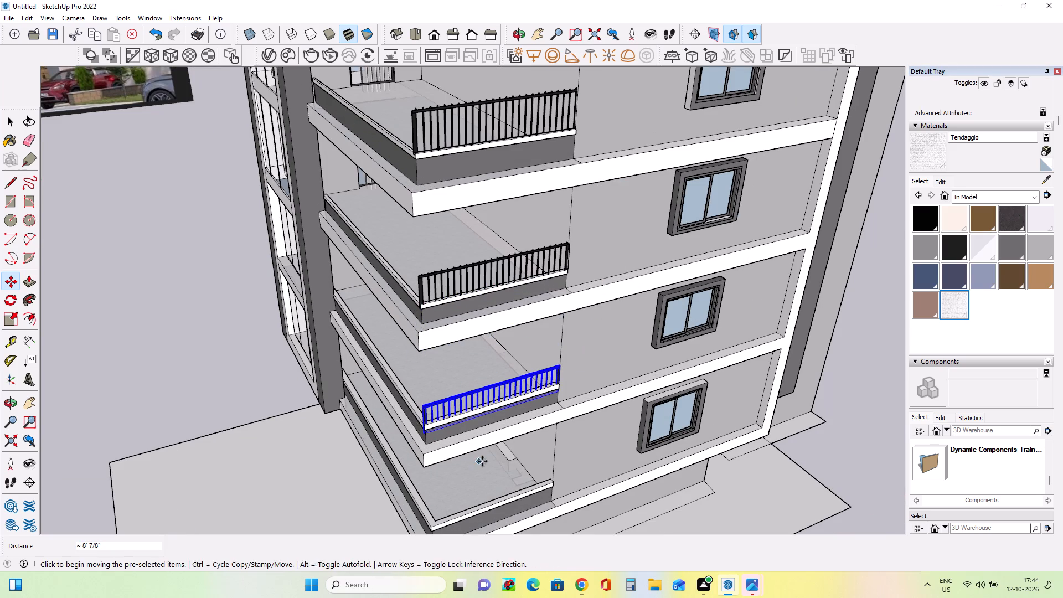
Move the fourth balcony's railing up about 3 3/16 in to line up with the lower outer corner of the parapet cap.
middle_drag(482, 461, 443, 370)
scroll(405, 354, up, 11)
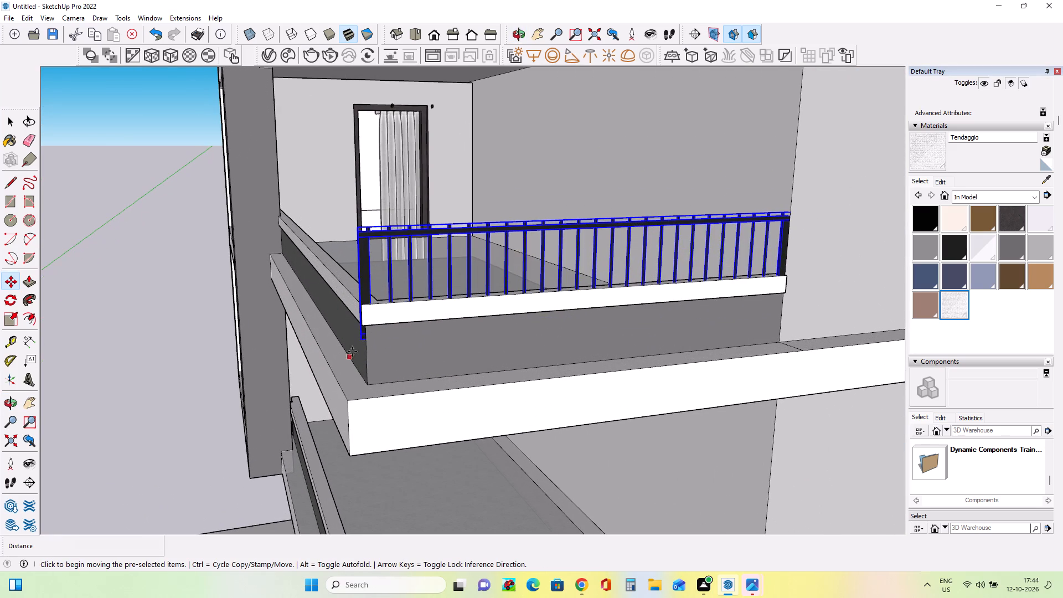
click(361, 339)
click(362, 327)
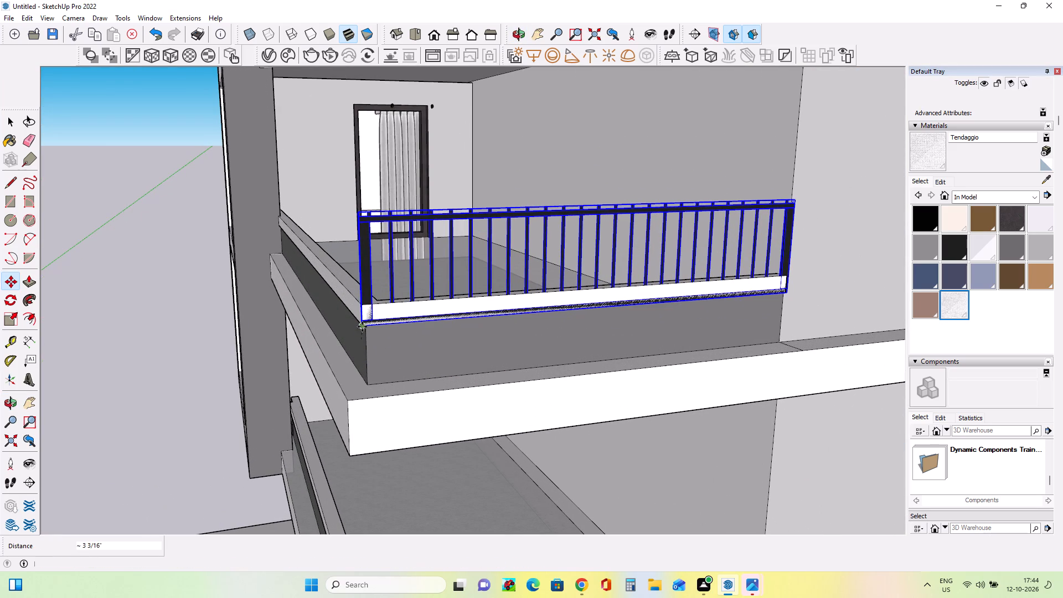
Shift the fourth balcony's railing slightly inward at its lower outer corner so it sits within the parapet cap.
middle_drag(450, 369, 639, 375)
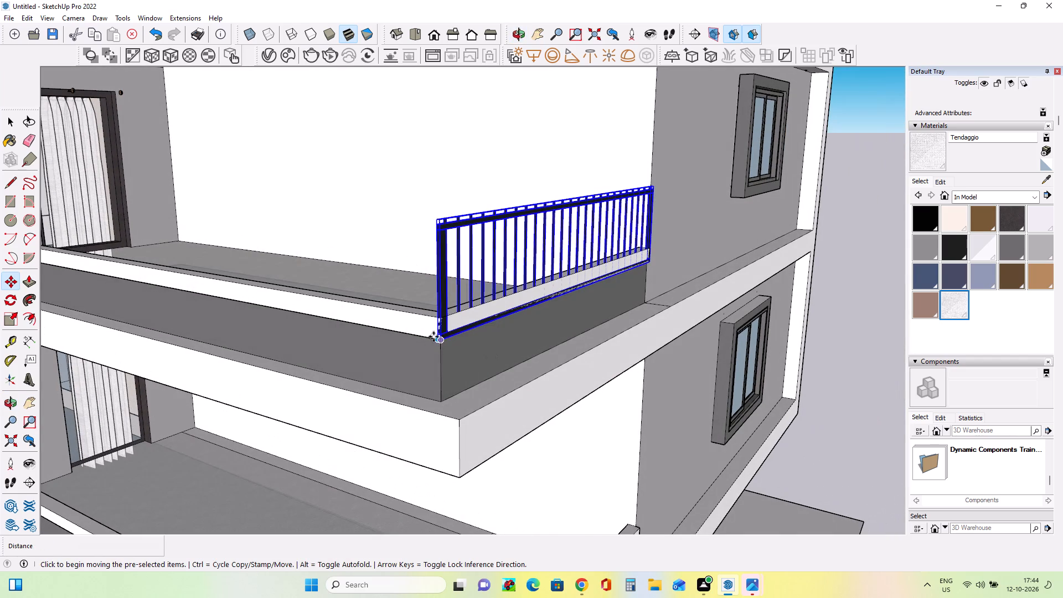
click(442, 339)
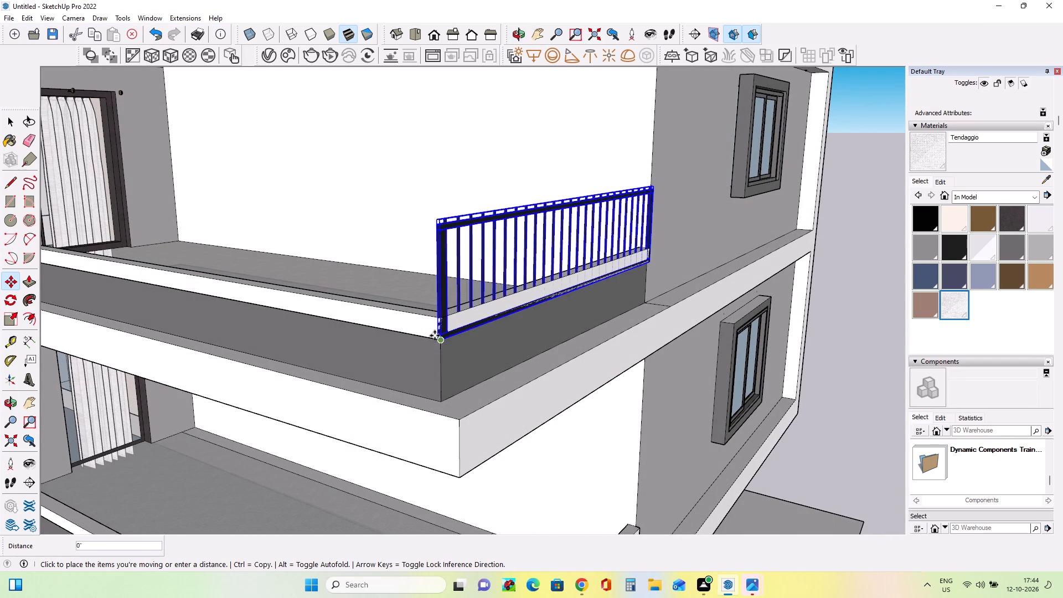
click(434, 333)
Copy the fourth balcony's railing about 7 ft 8 in straight down onto the parapet of the lowest balcony.
middle_drag(484, 365, 492, 344)
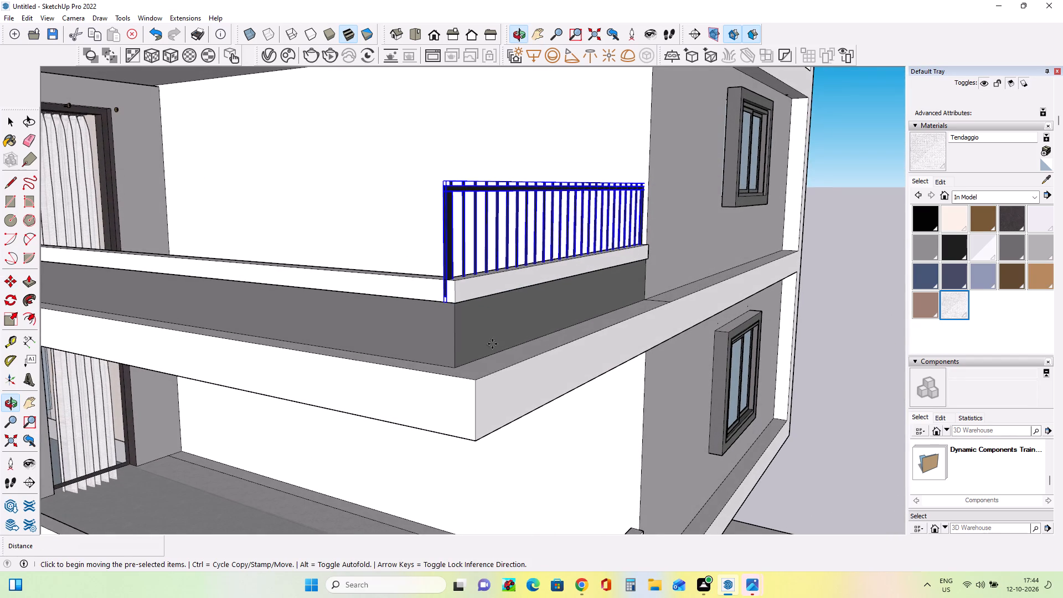
scroll(445, 312, up, 5)
click(449, 296)
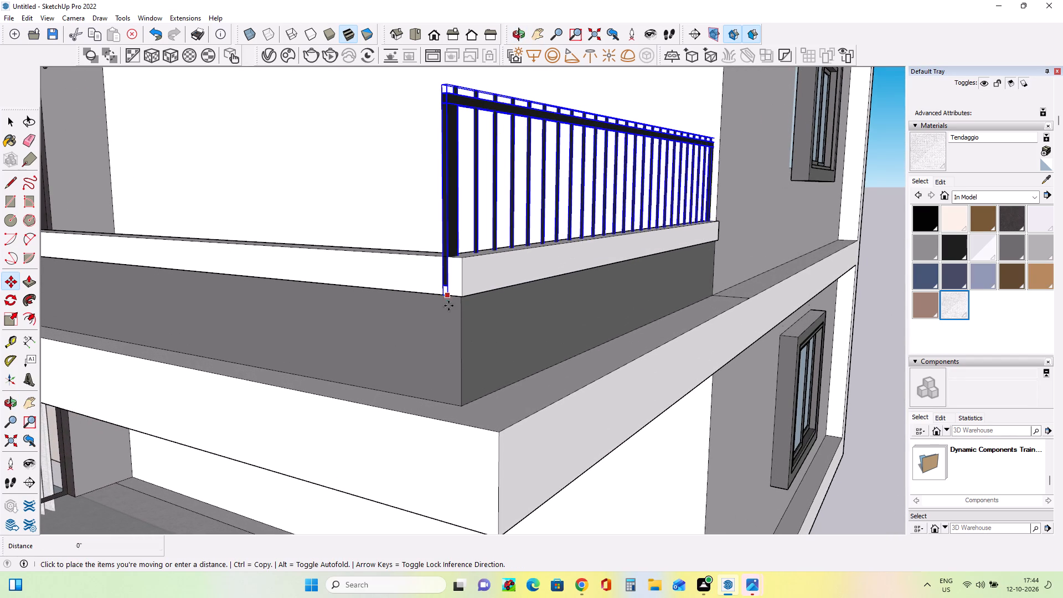
scroll(446, 328, down, 12)
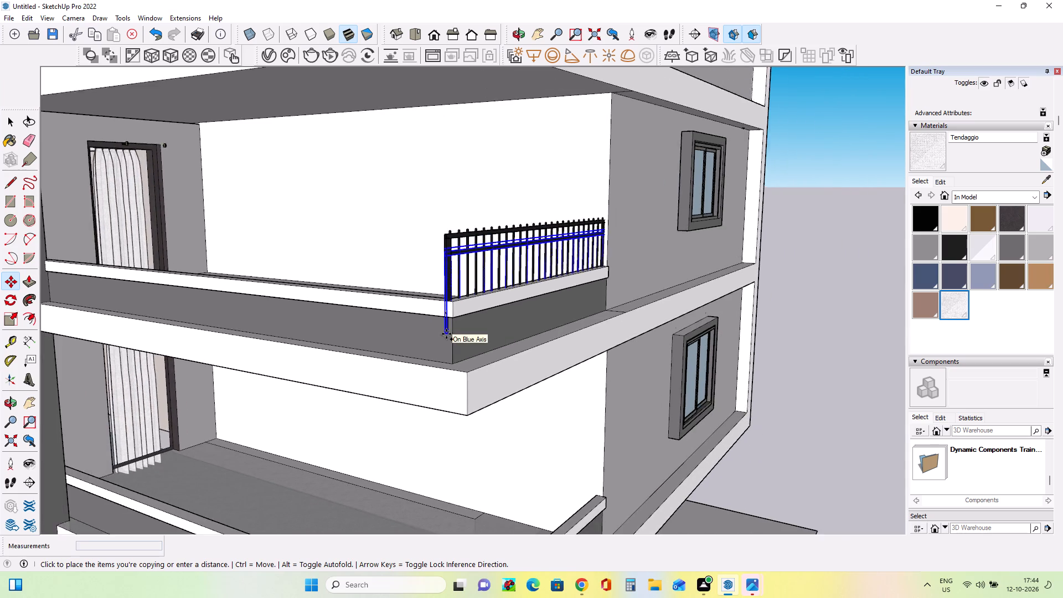
scroll(446, 334, down, 18)
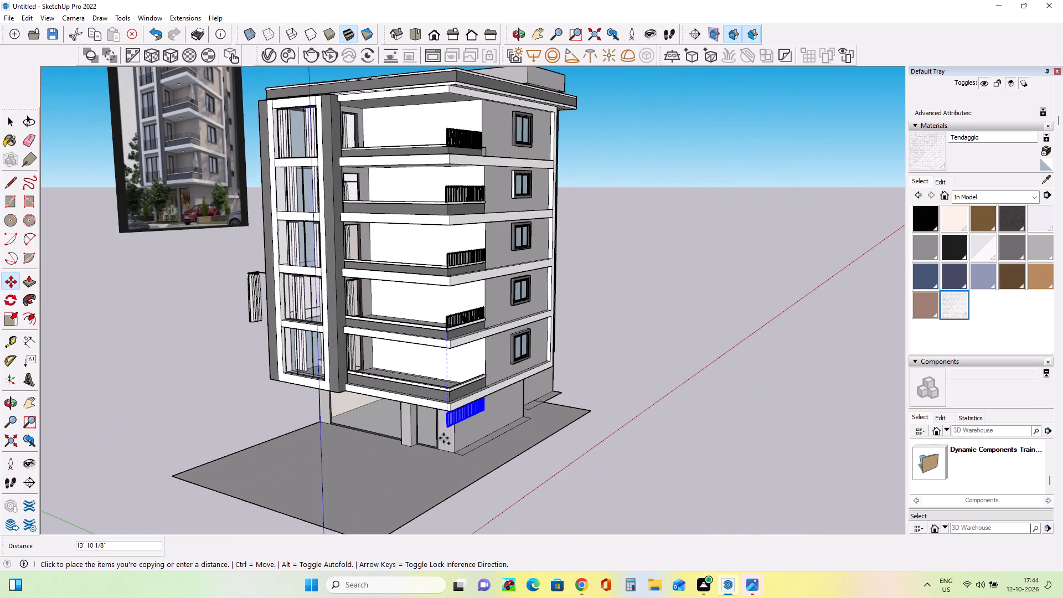
scroll(443, 438, up, 13)
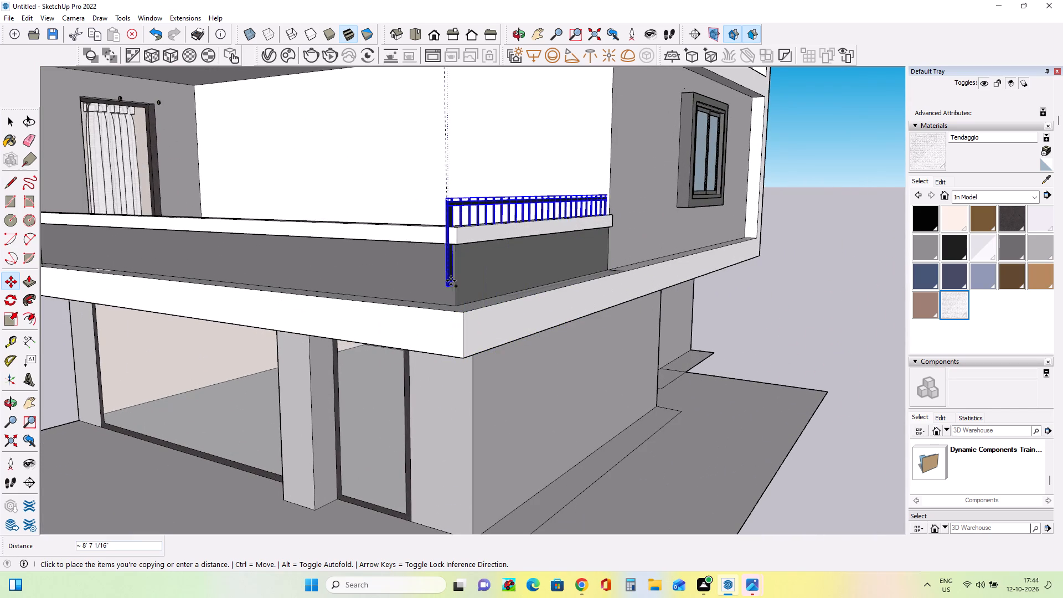
click(451, 237)
right_click(451, 237)
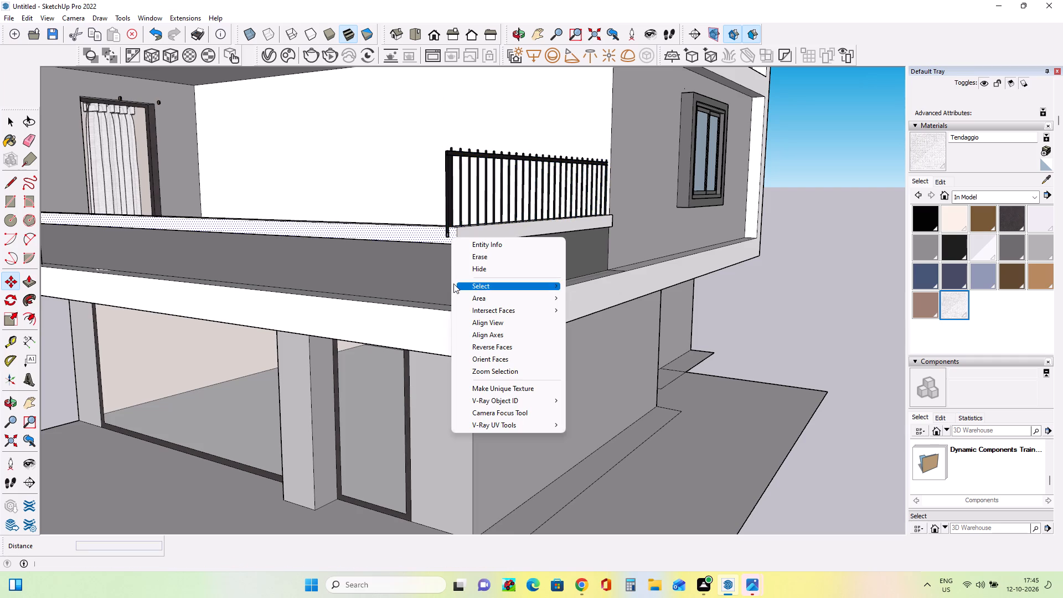
scroll(452, 283, up, 6)
middle_click(399, 260)
key(Escape)
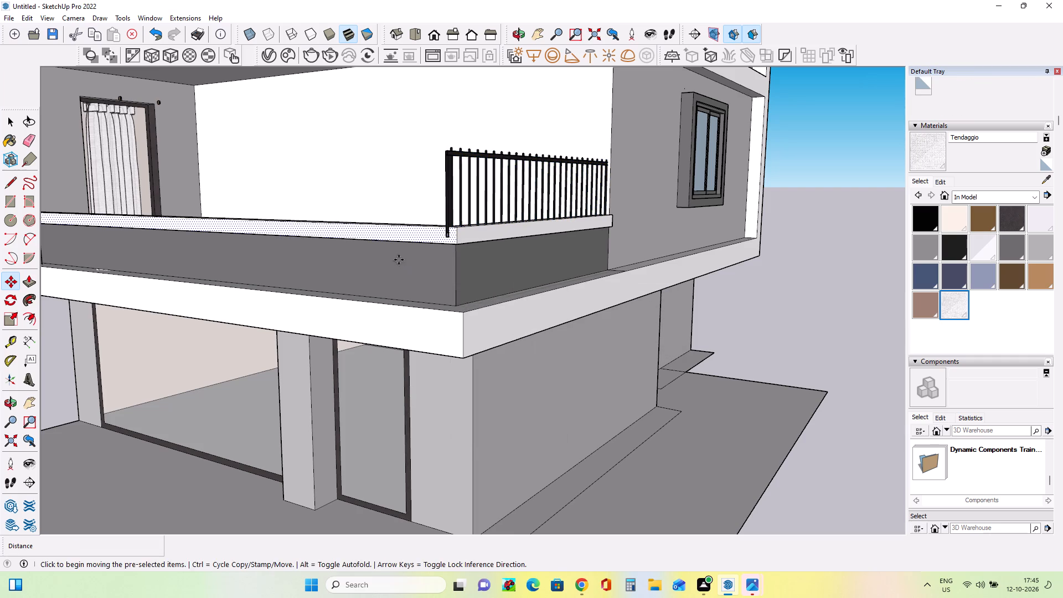
Check the railings on all five balconies from the outer corner of the building.
middle_drag(427, 271, 476, 301)
middle_drag(583, 326, 401, 342)
scroll(401, 342, down, 10)
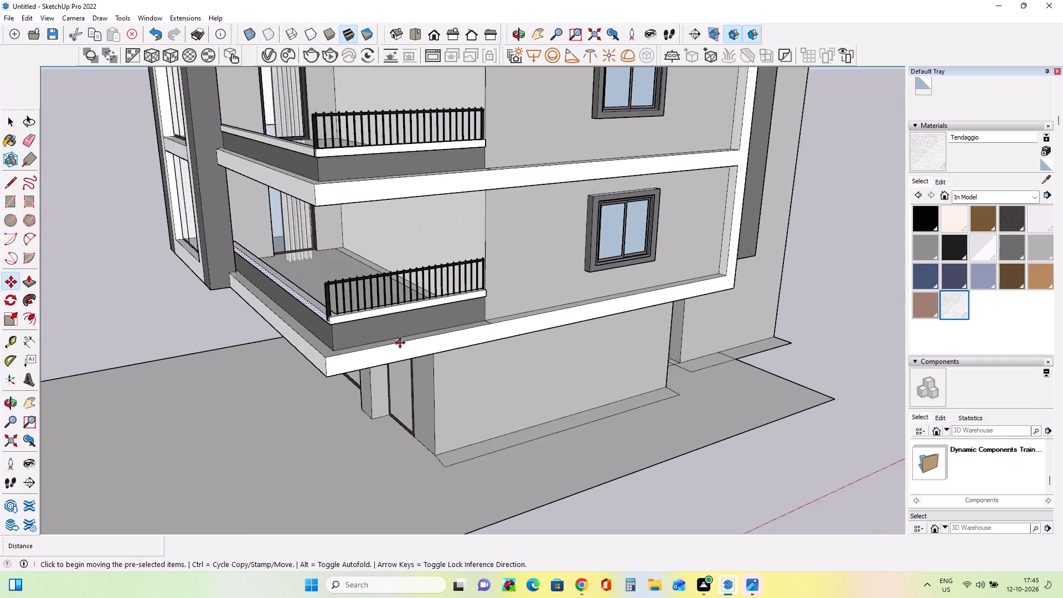
scroll(400, 343, down, 14)
middle_drag(467, 347, 430, 348)
scroll(412, 221, up, 4)
middle_drag(412, 224, 422, 251)
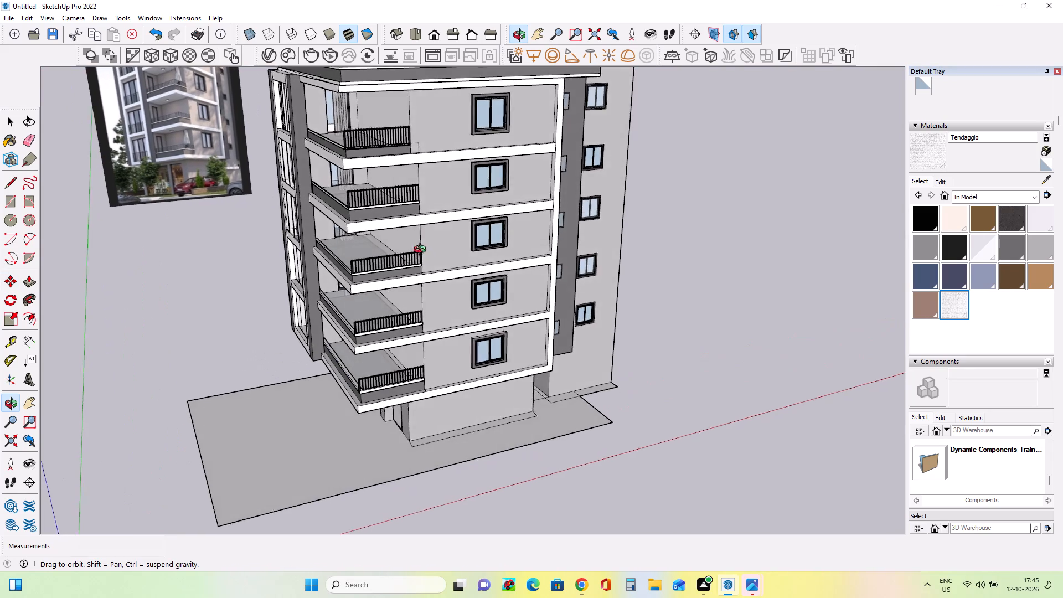
middle_drag(422, 251, 441, 286)
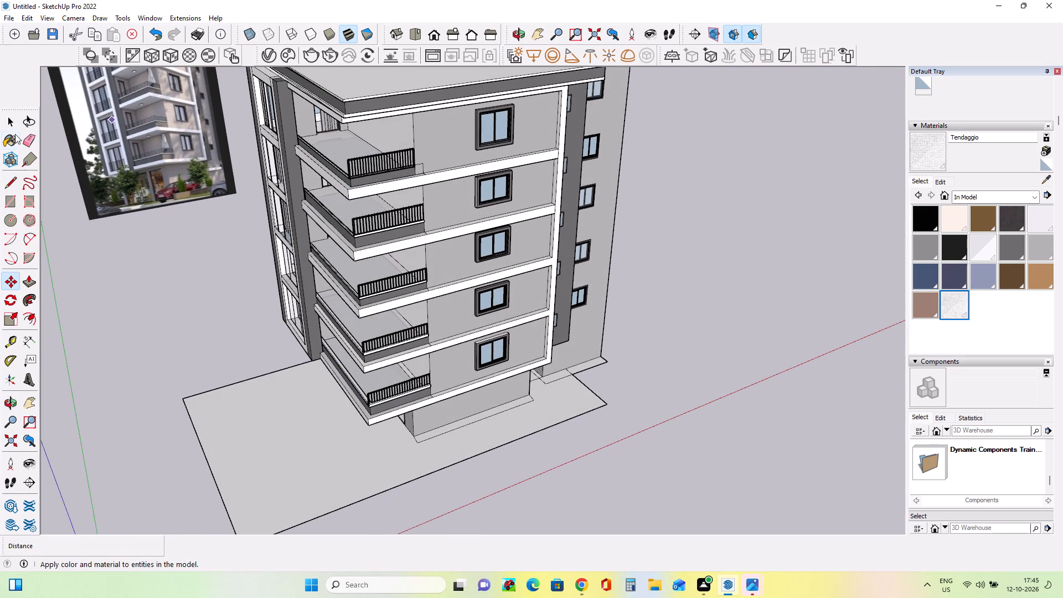
Reduce the height of the top balcony's railing by a factor of about 0.81, keeping its base fixed.
click(12, 122)
click(380, 156)
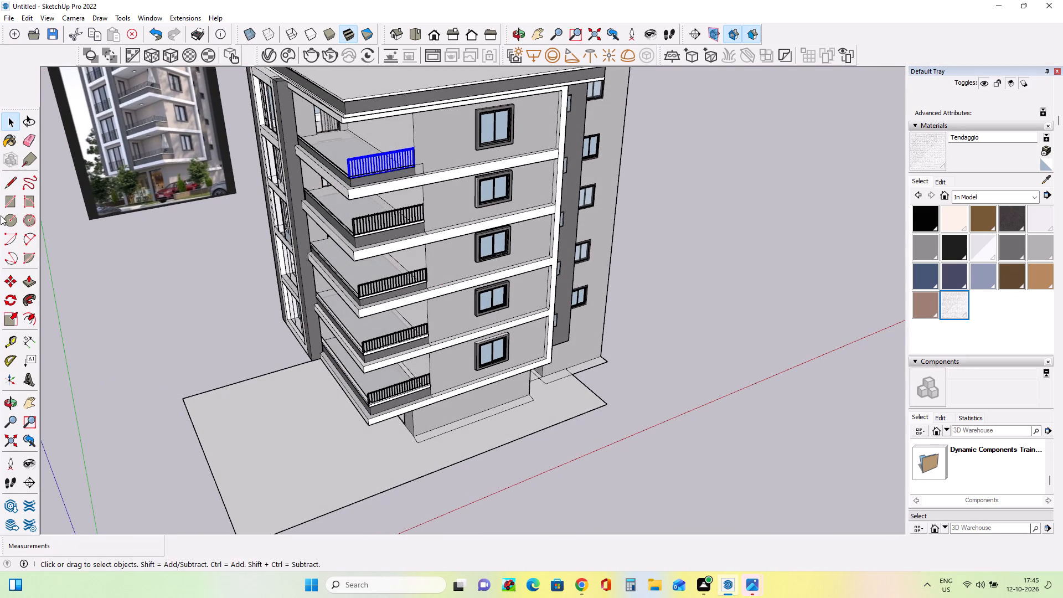
click(8, 323)
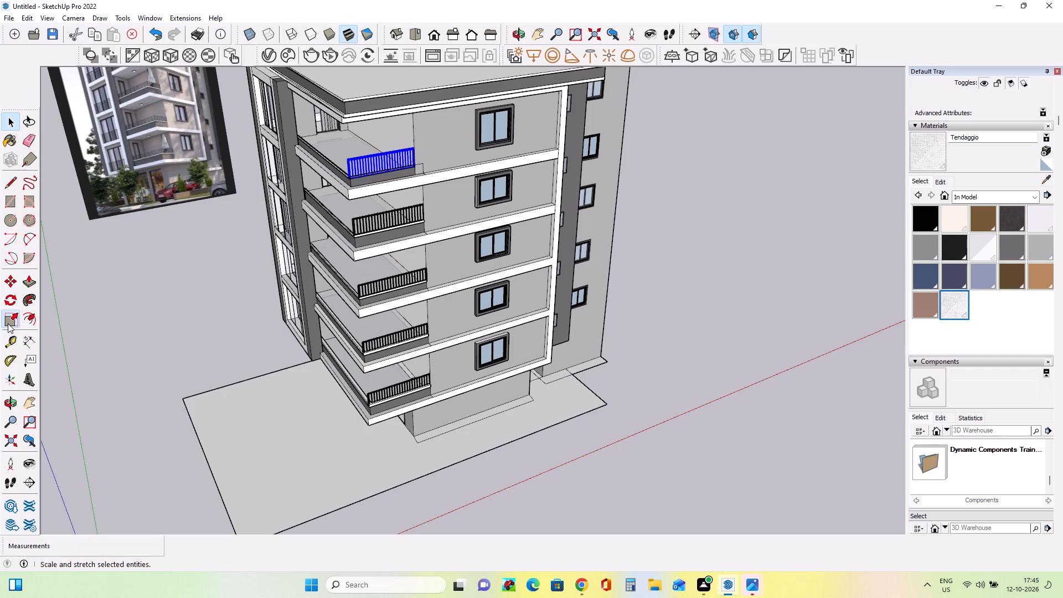
middle_drag(364, 168, 386, 219)
scroll(399, 158, up, 15)
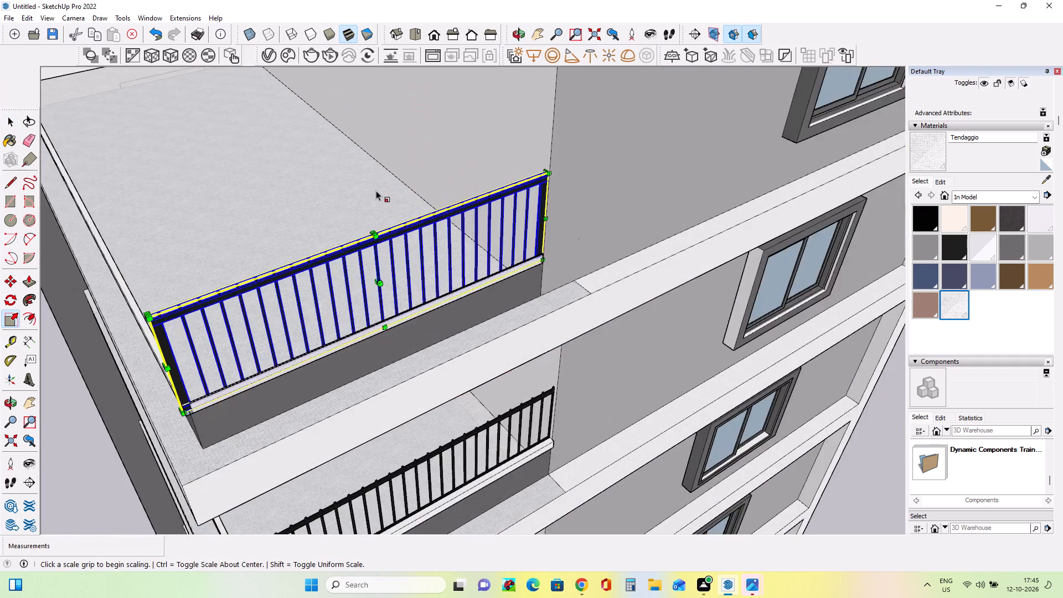
scroll(376, 190, up, 4)
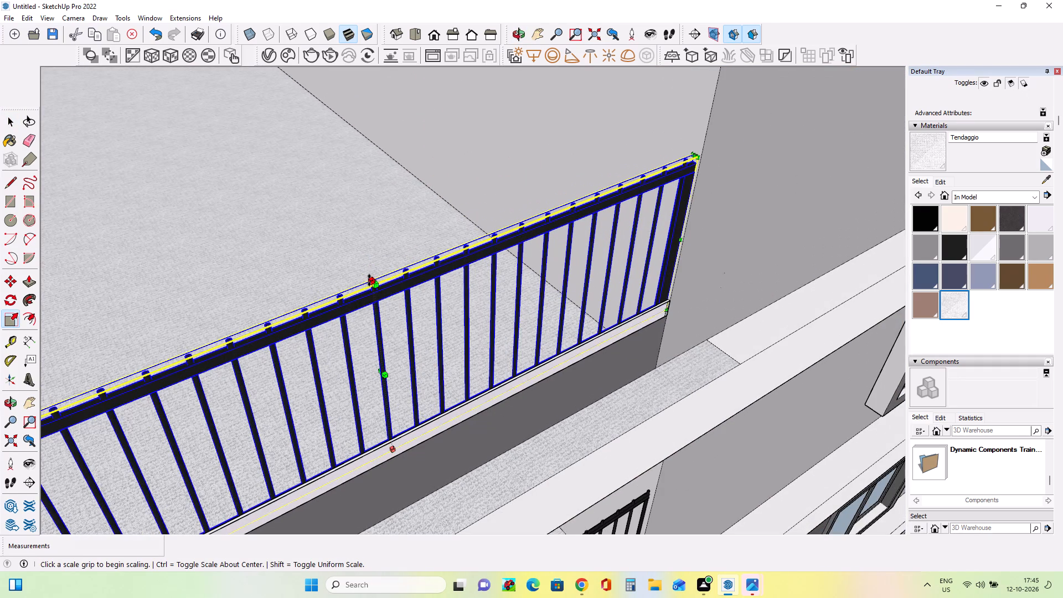
click(369, 281)
click(374, 319)
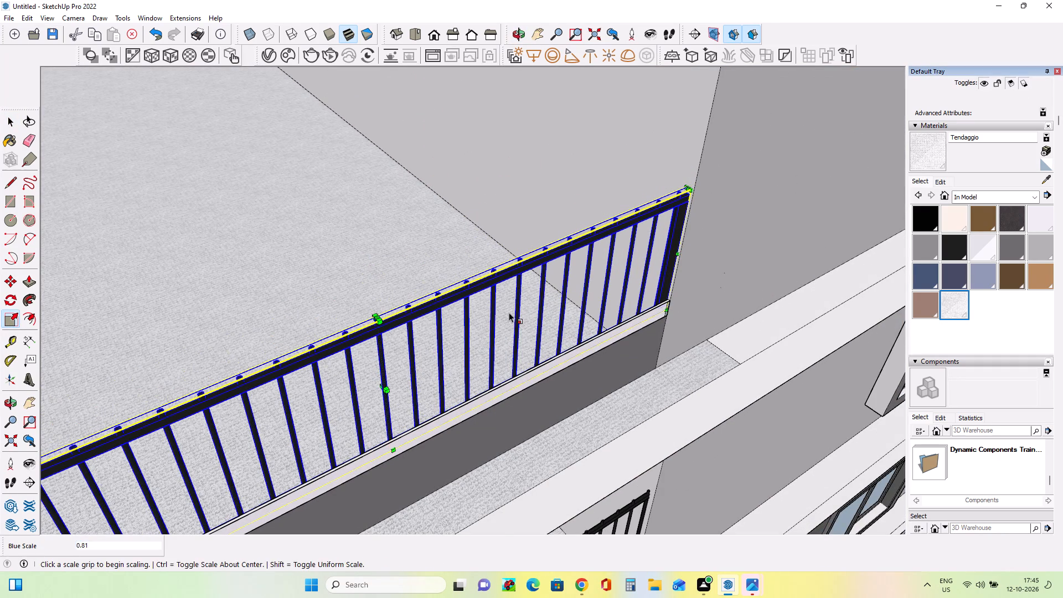
Shorten the top balcony's railing slightly from its outer end to fit the corner of the parapet cap.
middle_drag(509, 312, 479, 212)
scroll(479, 212, down, 10)
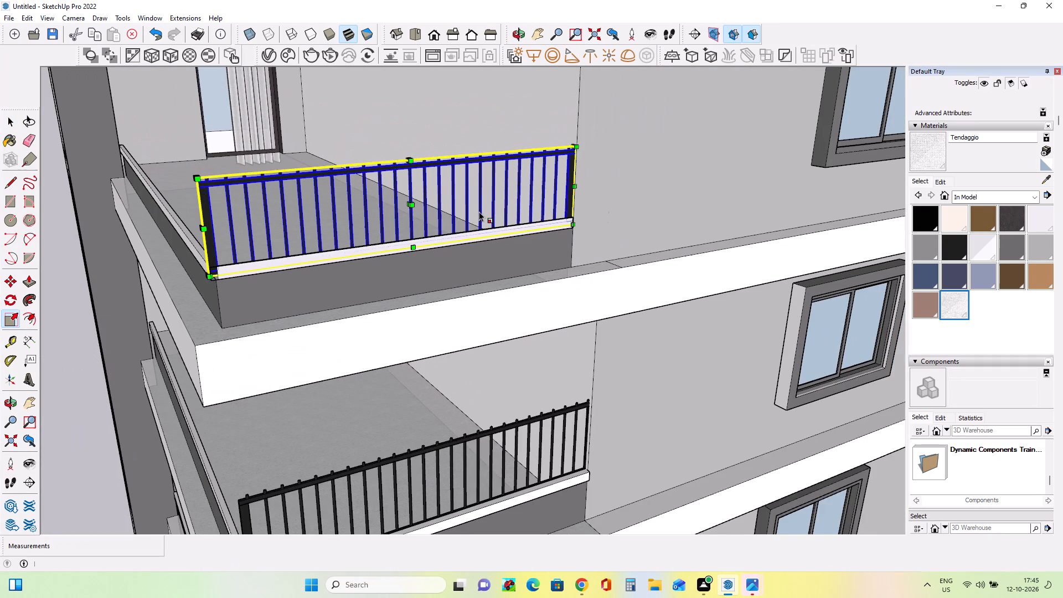
middle_drag(452, 236, 532, 235)
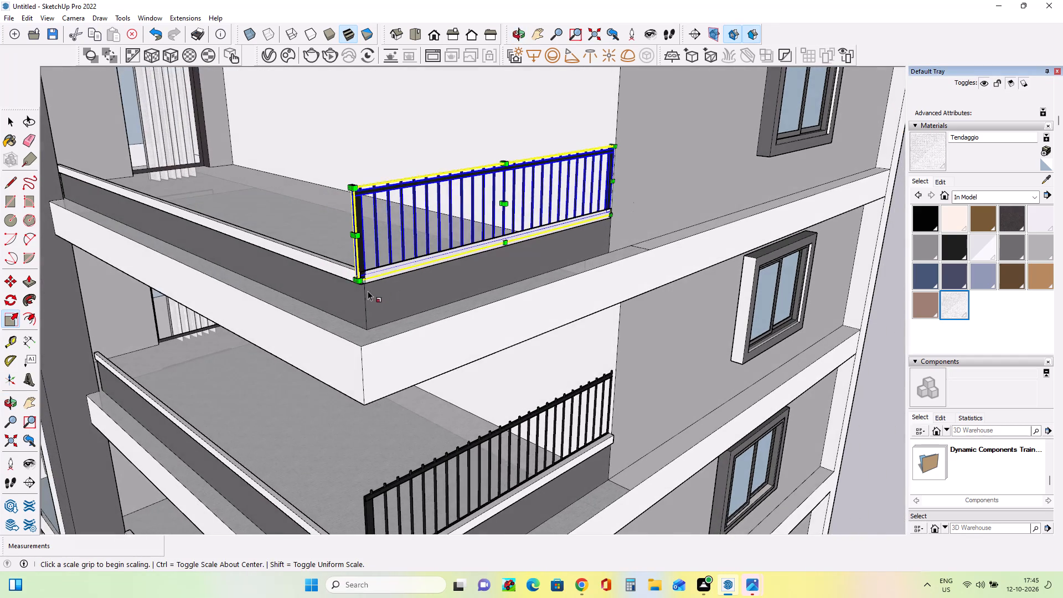
scroll(362, 285, up, 7)
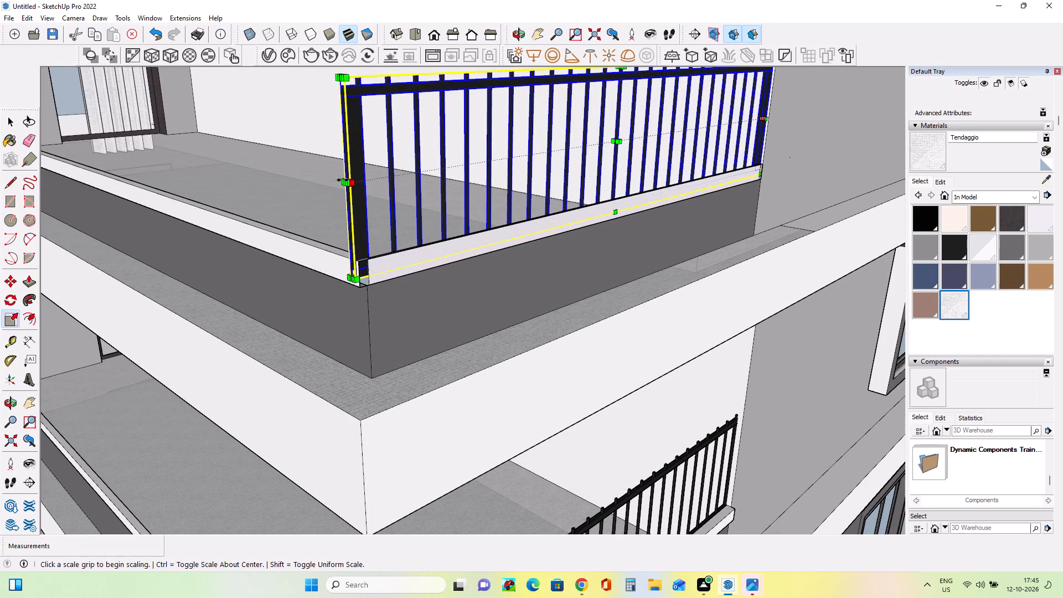
click(343, 180)
click(357, 176)
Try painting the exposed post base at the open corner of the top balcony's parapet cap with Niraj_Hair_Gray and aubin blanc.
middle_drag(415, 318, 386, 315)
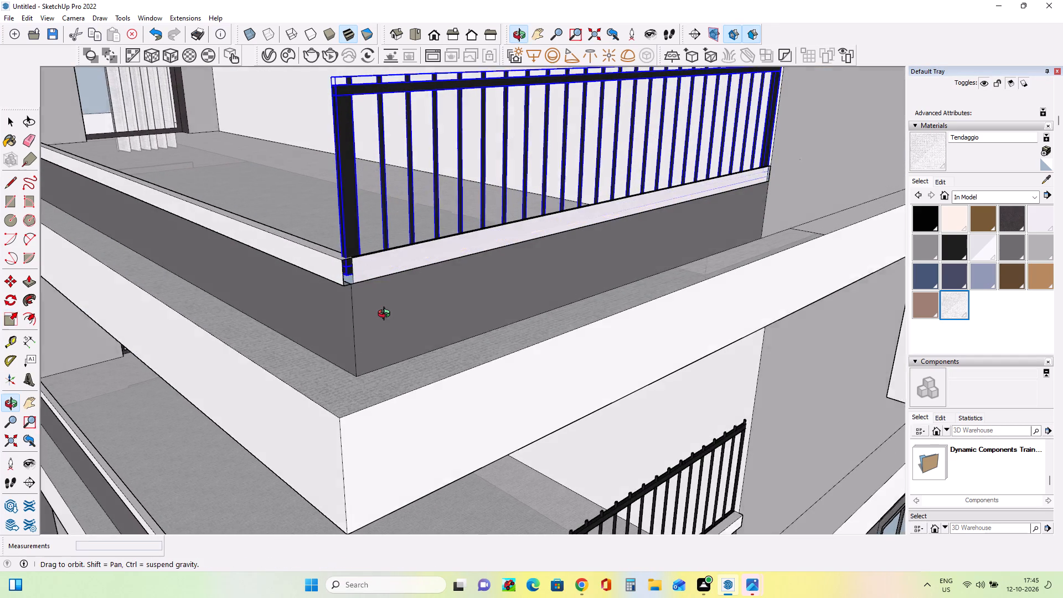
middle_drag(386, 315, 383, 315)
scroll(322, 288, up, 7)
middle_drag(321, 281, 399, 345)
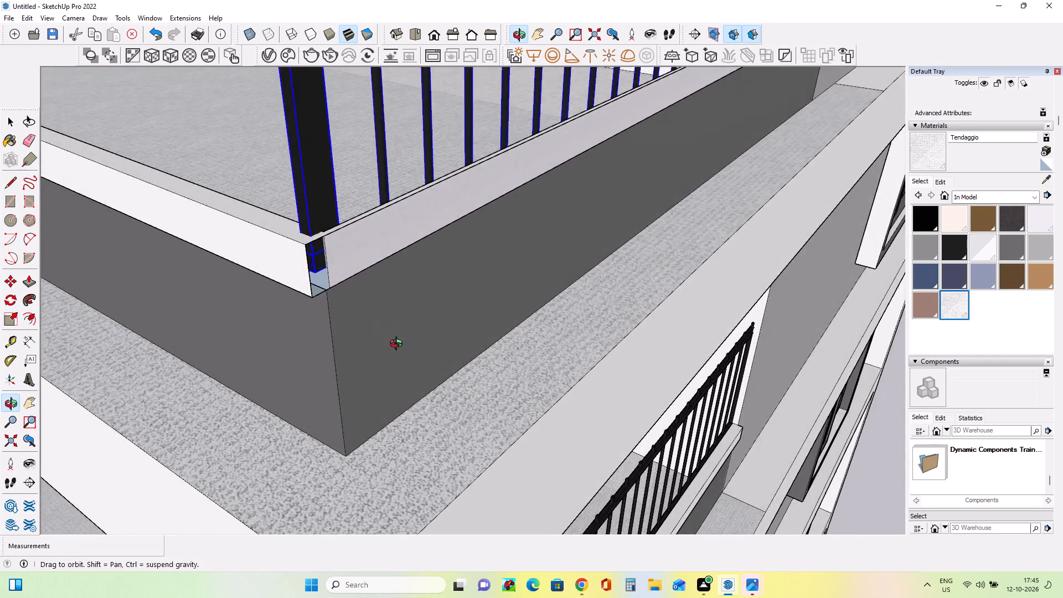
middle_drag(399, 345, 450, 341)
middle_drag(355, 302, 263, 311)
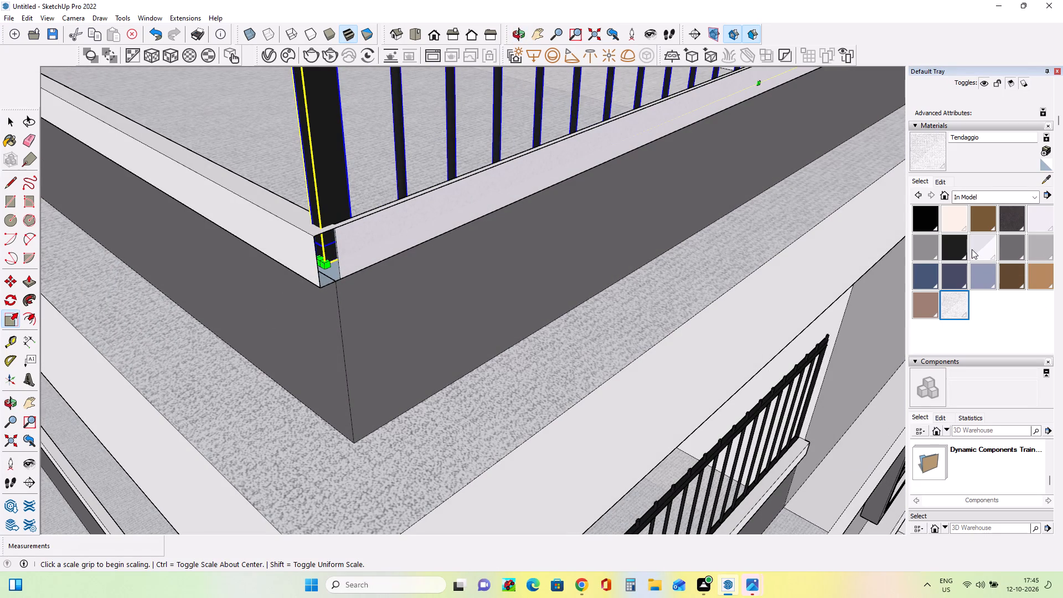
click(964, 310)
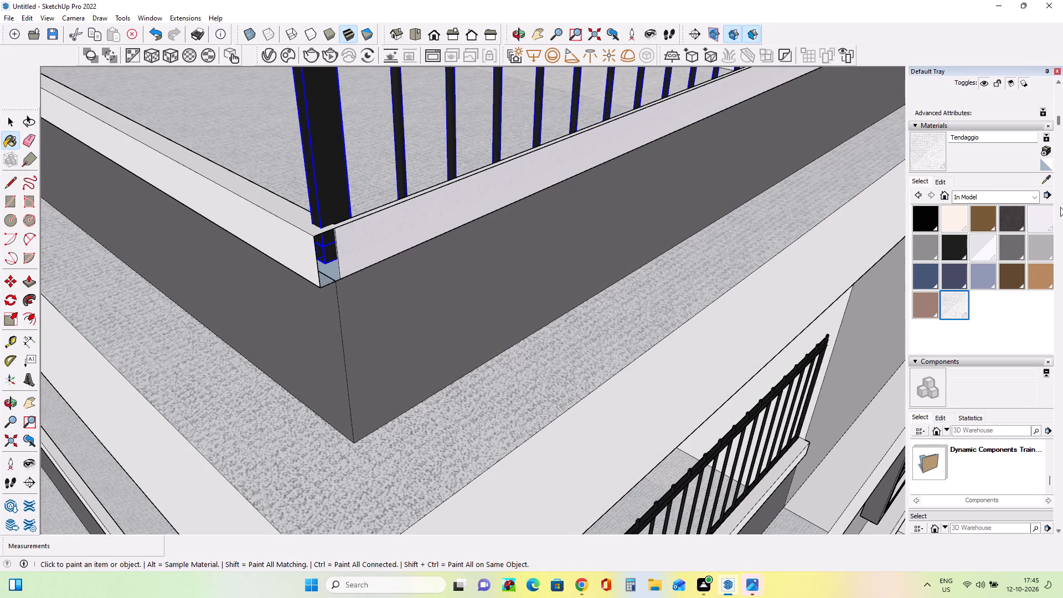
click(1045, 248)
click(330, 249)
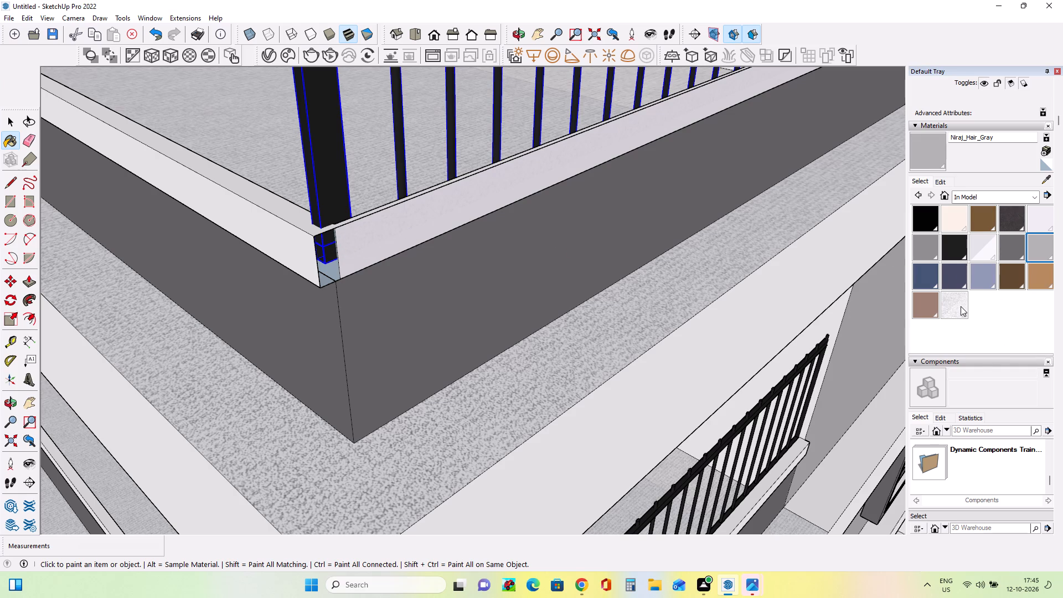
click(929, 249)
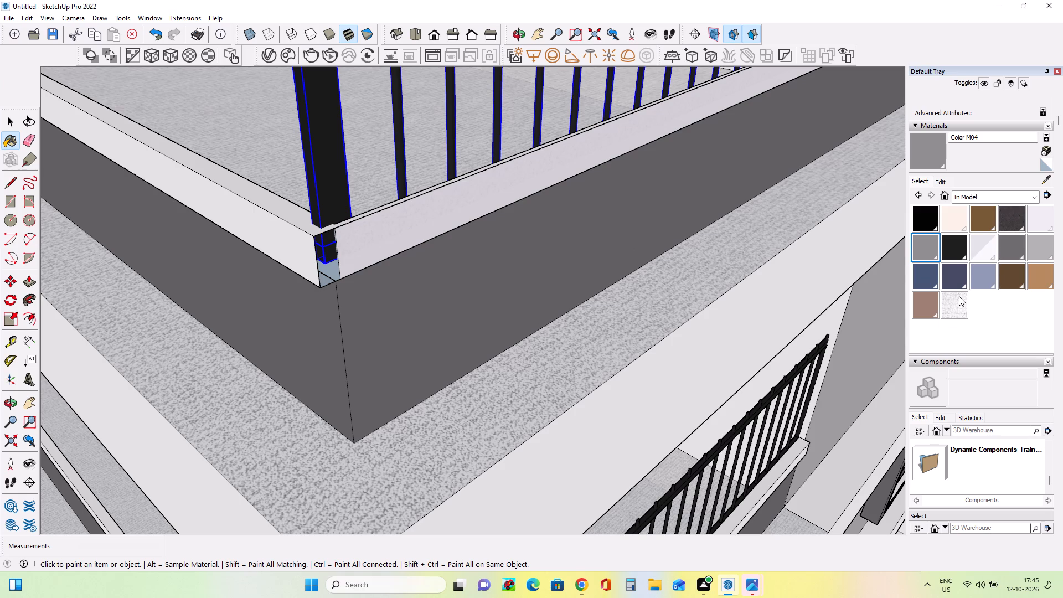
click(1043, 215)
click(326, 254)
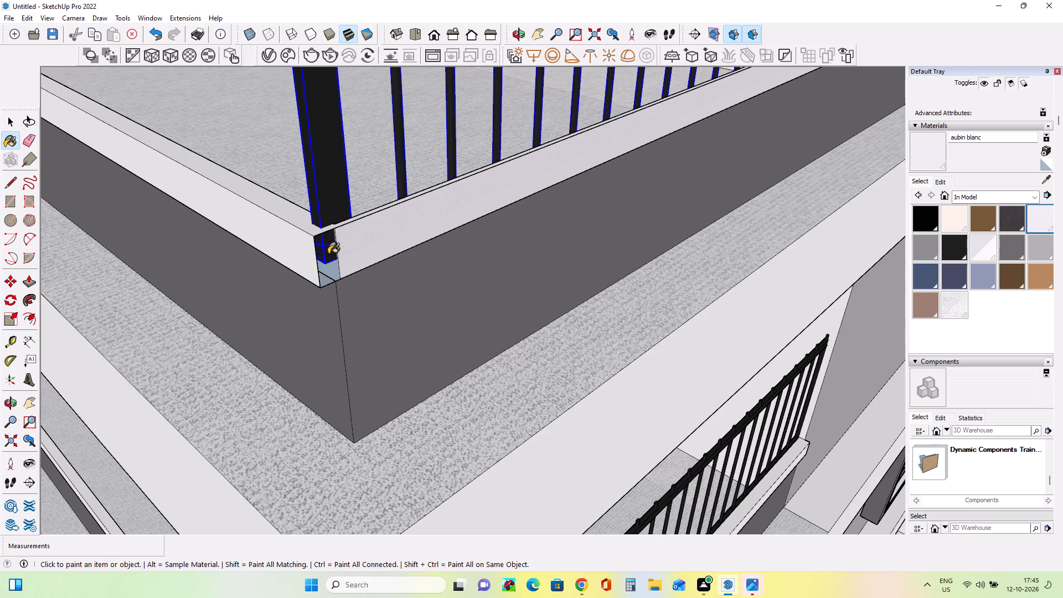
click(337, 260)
Draw a rectangle about 2 5/16 in by 1 1/2 in to close the open corner of the top balcony's parapet cap.
middle_drag(438, 270, 251, 313)
middle_drag(347, 266, 362, 275)
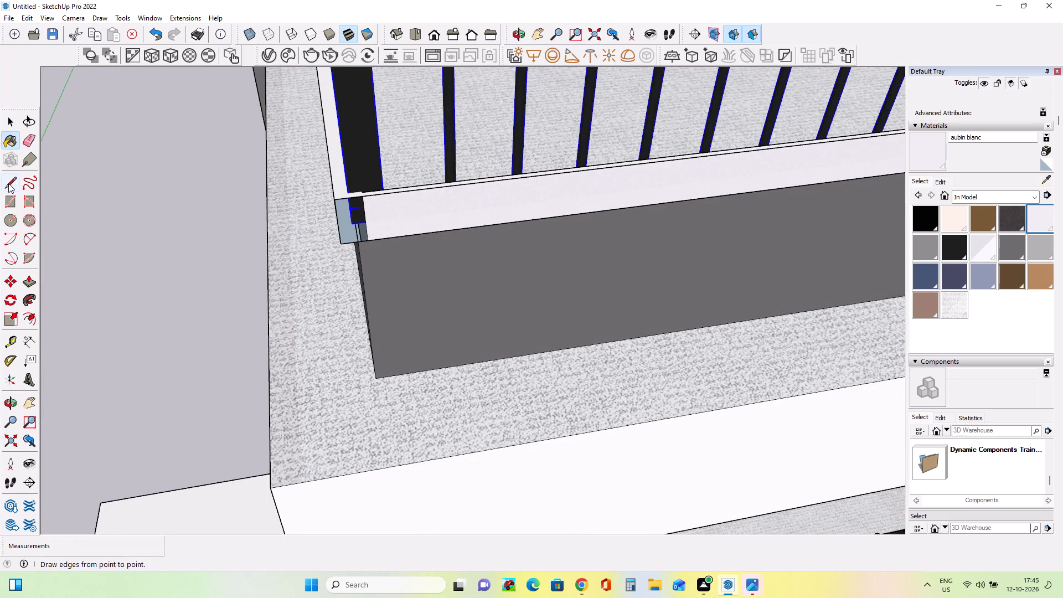
click(4, 195)
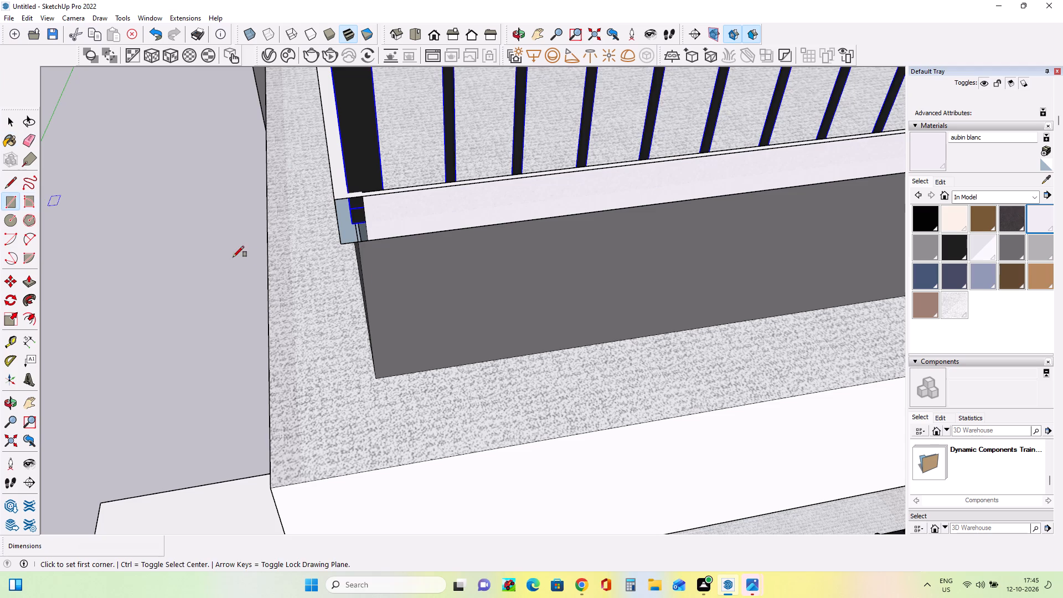
click(339, 245)
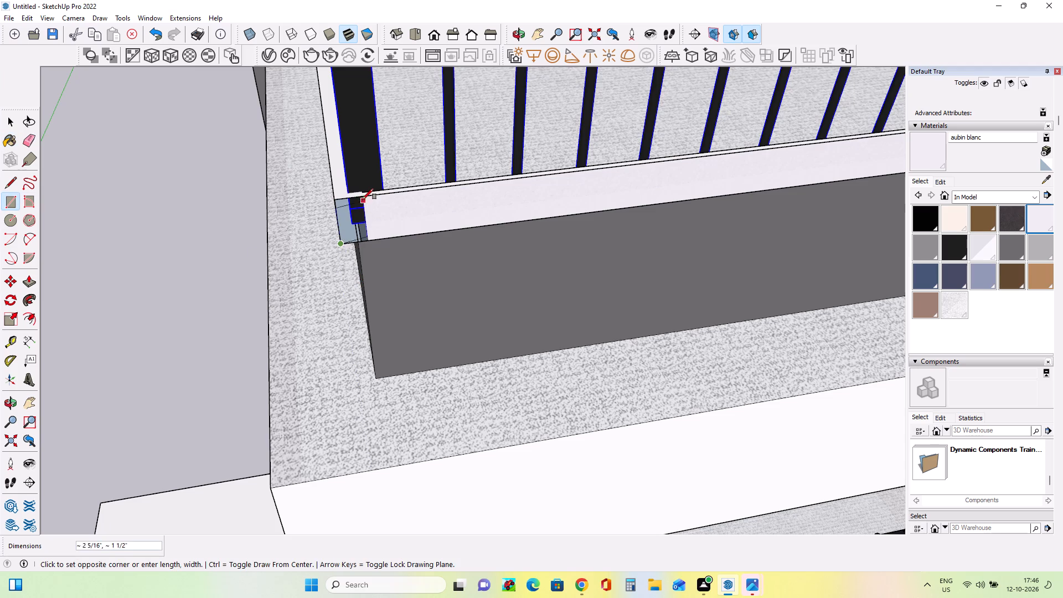
click(363, 197)
Erase the vertical seam between the new corner face and the front of the top balcony's parapet cap.
middle_drag(385, 297, 530, 151)
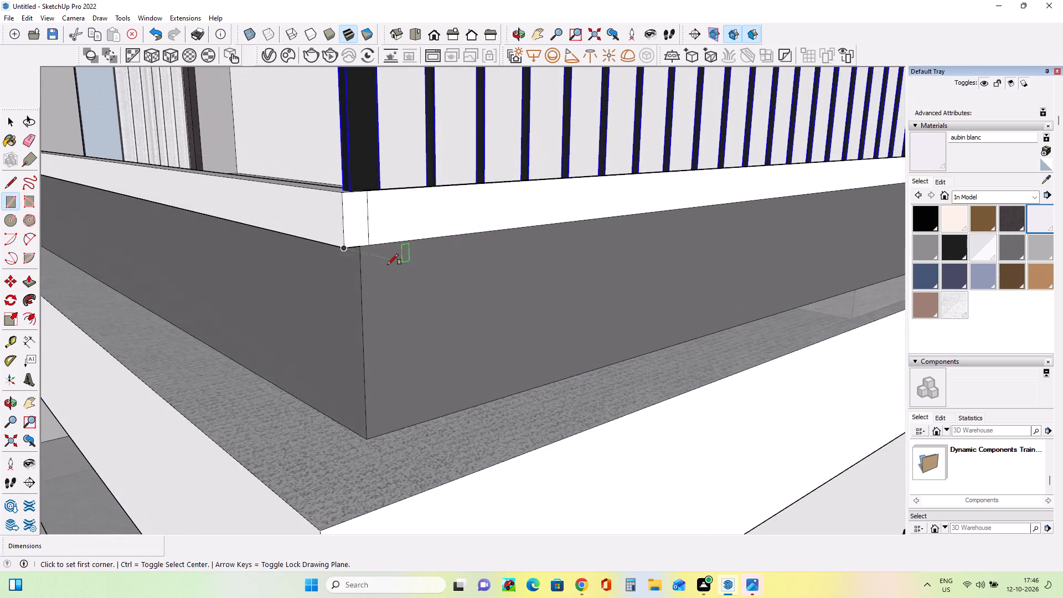
middle_drag(388, 265, 311, 303)
click(35, 142)
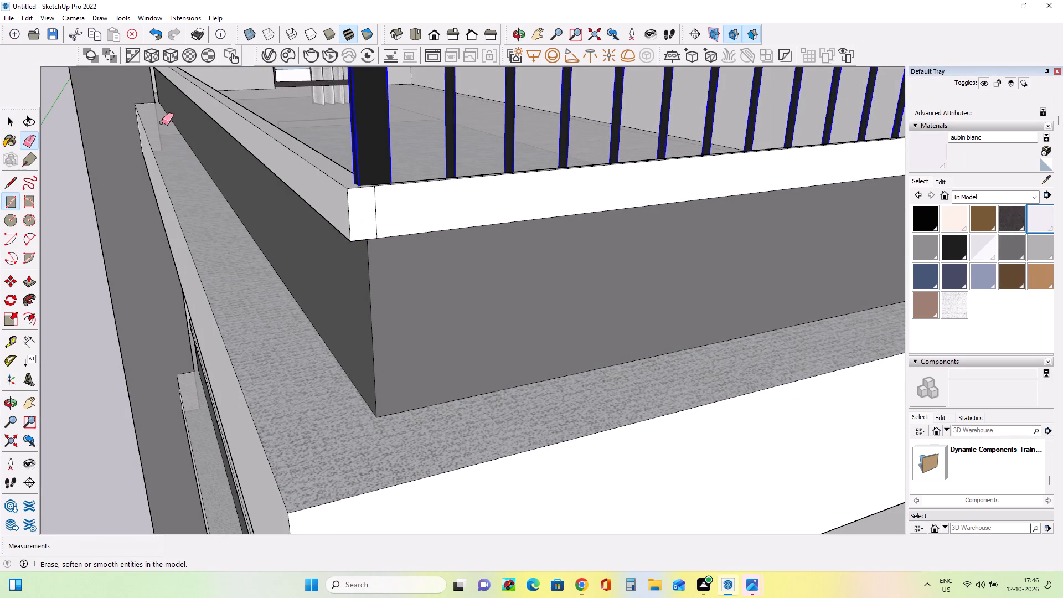
click(375, 212)
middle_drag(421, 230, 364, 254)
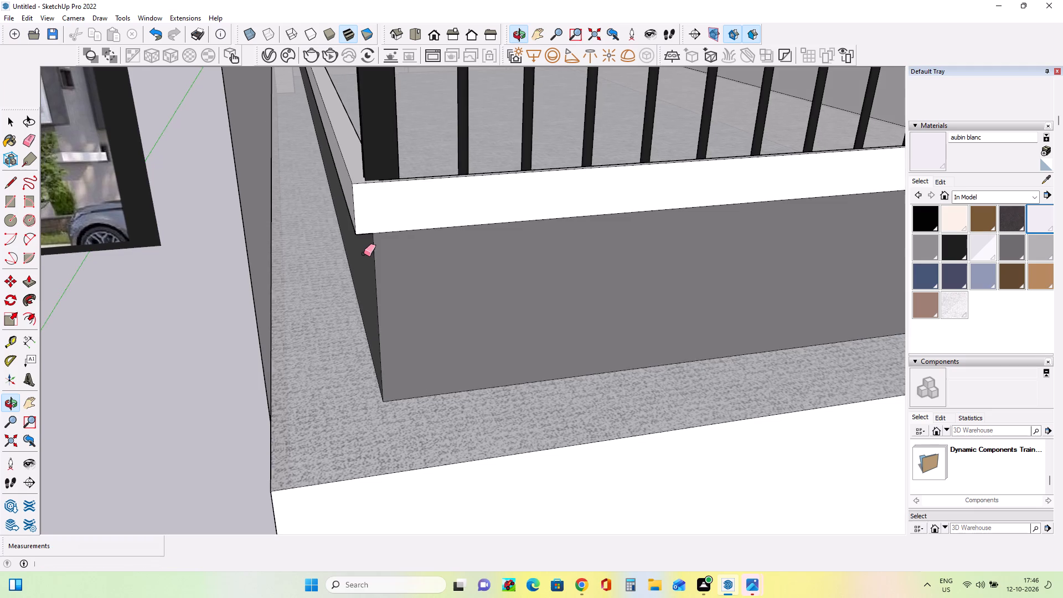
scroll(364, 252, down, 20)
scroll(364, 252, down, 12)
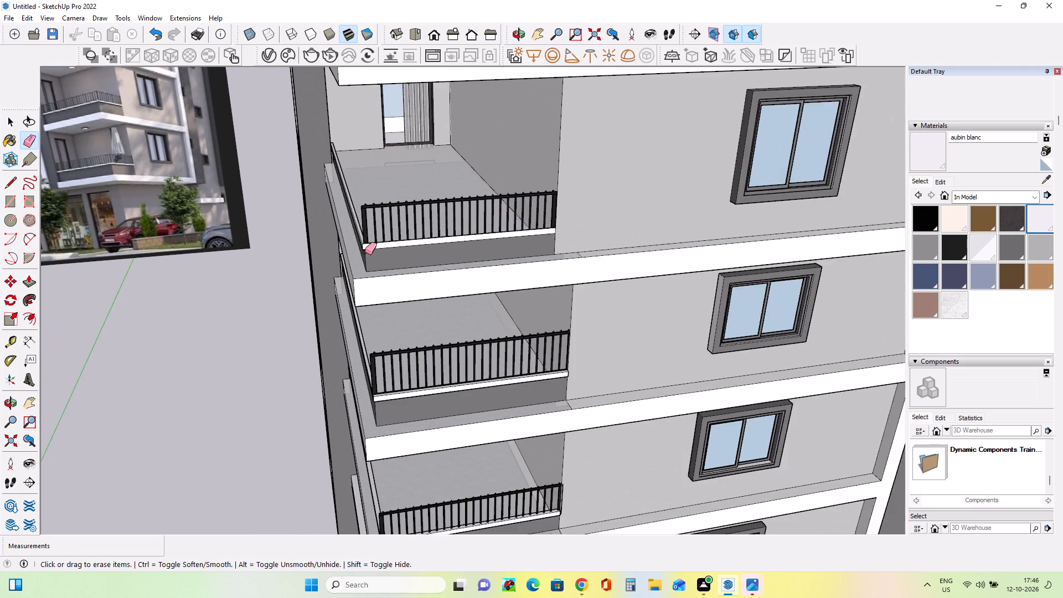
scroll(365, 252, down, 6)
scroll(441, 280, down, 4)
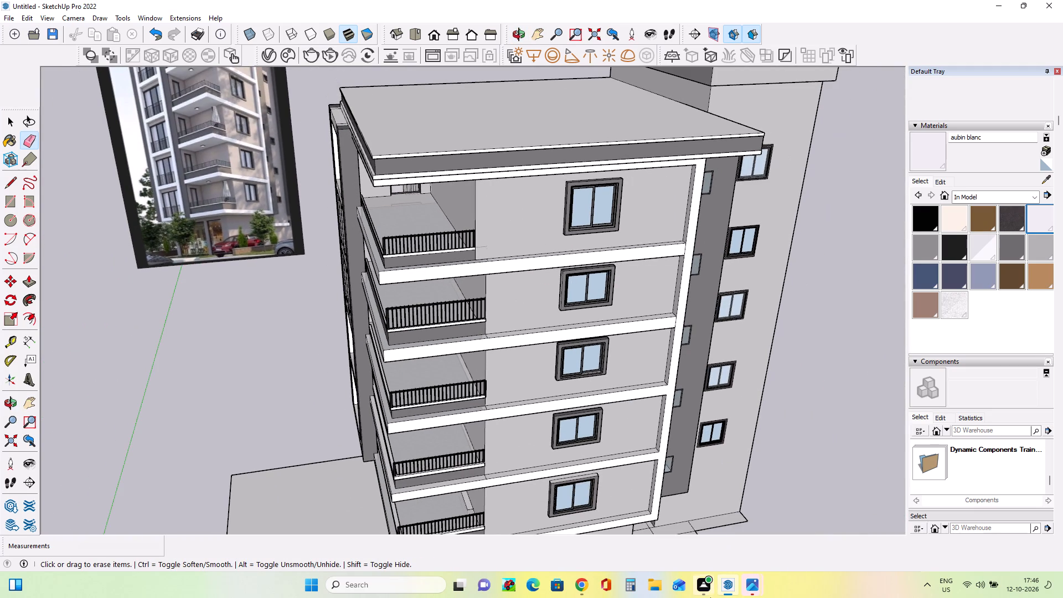
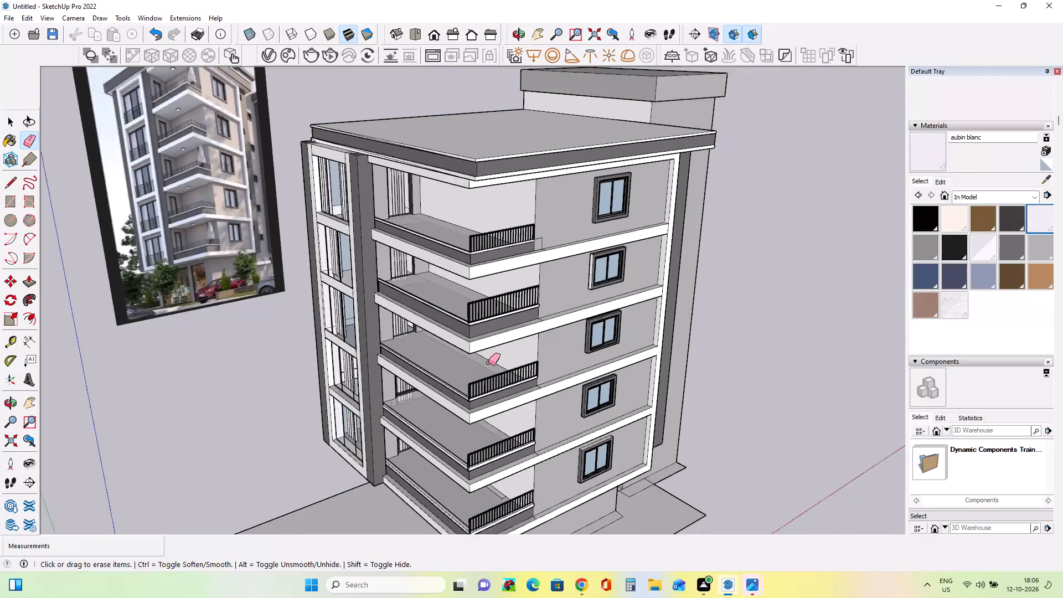
Scale the black side railing on the second-highest balcony down uniformly to a factor of about 0.91.
middle_drag(511, 402, 469, 348)
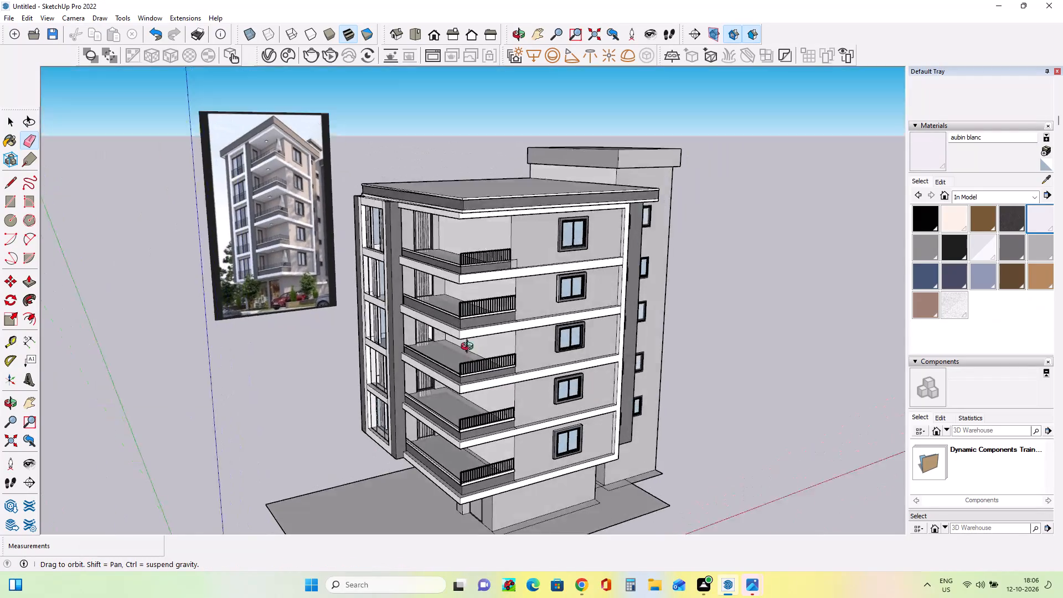
middle_drag(469, 348, 468, 343)
scroll(476, 293, up, 8)
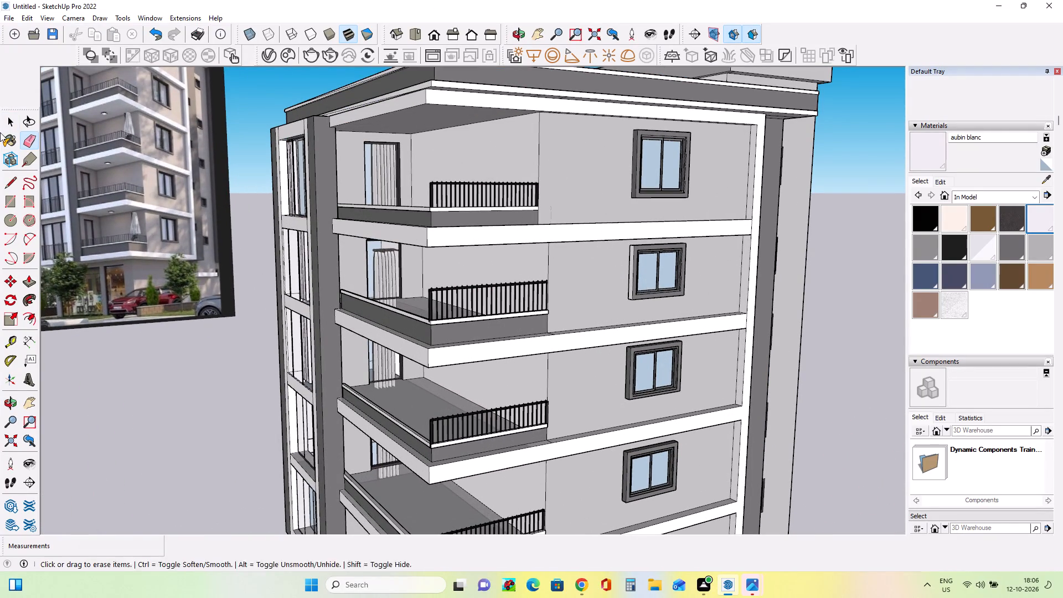
click(5, 123)
click(426, 311)
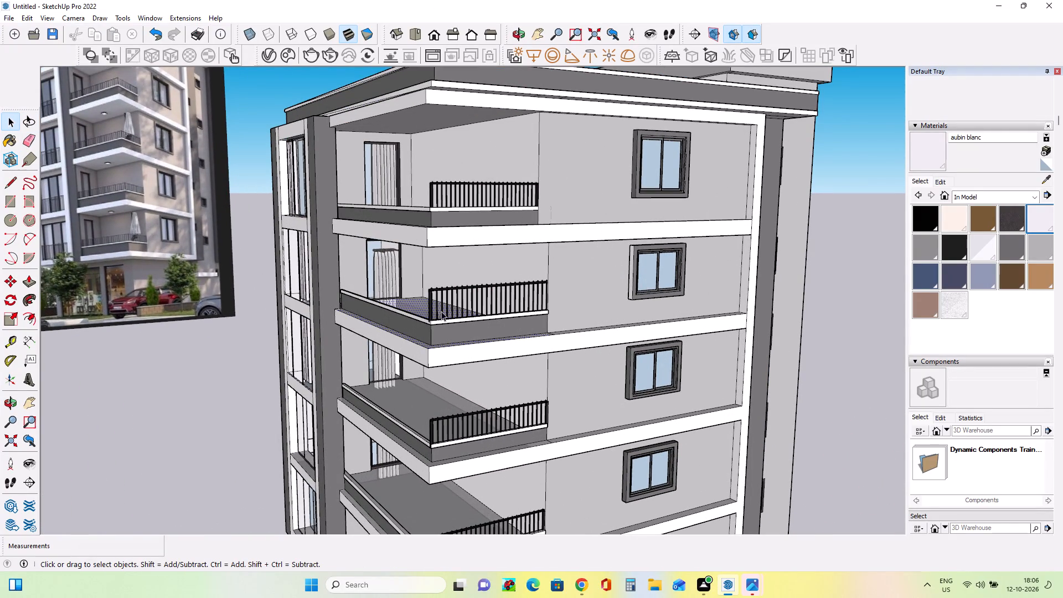
click(441, 311)
click(14, 317)
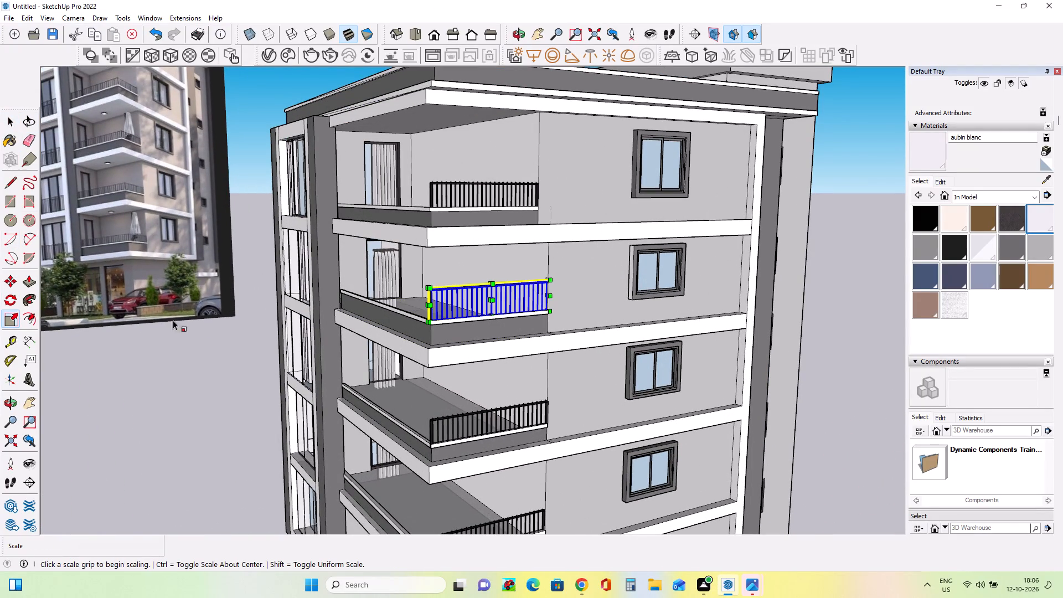
click(431, 288)
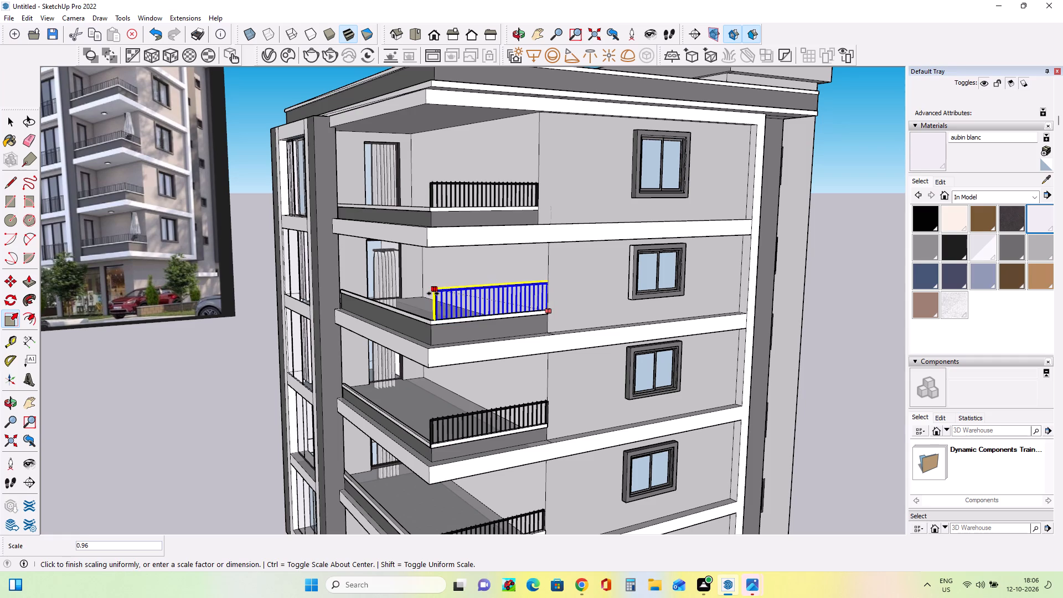
click(434, 298)
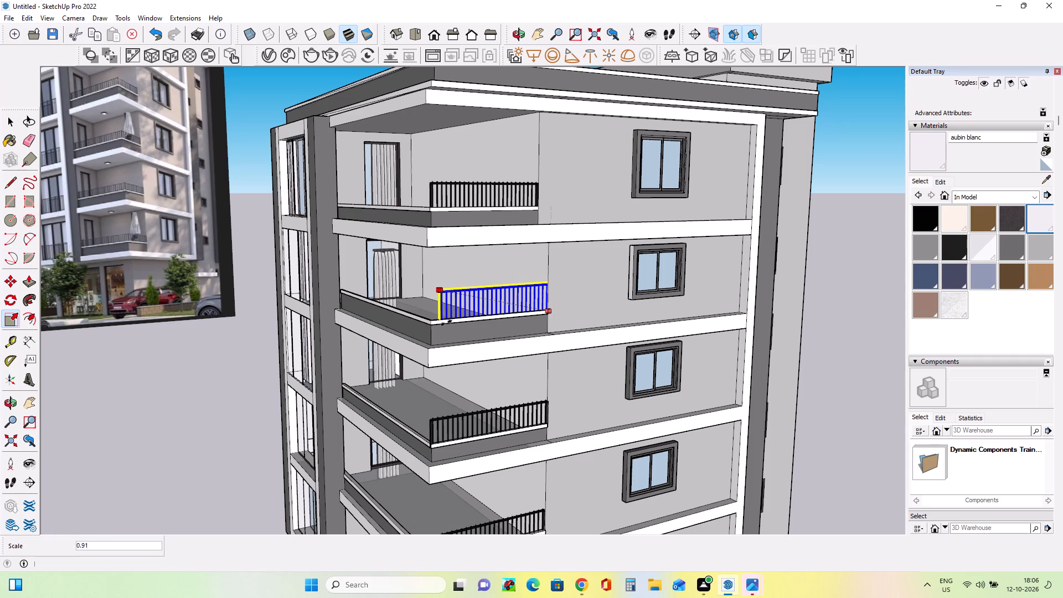
Stretch that railing along the red axis by about 1.08 so its end post reaches the balcony's front corner.
middle_drag(462, 345, 477, 380)
scroll(463, 351, up, 9)
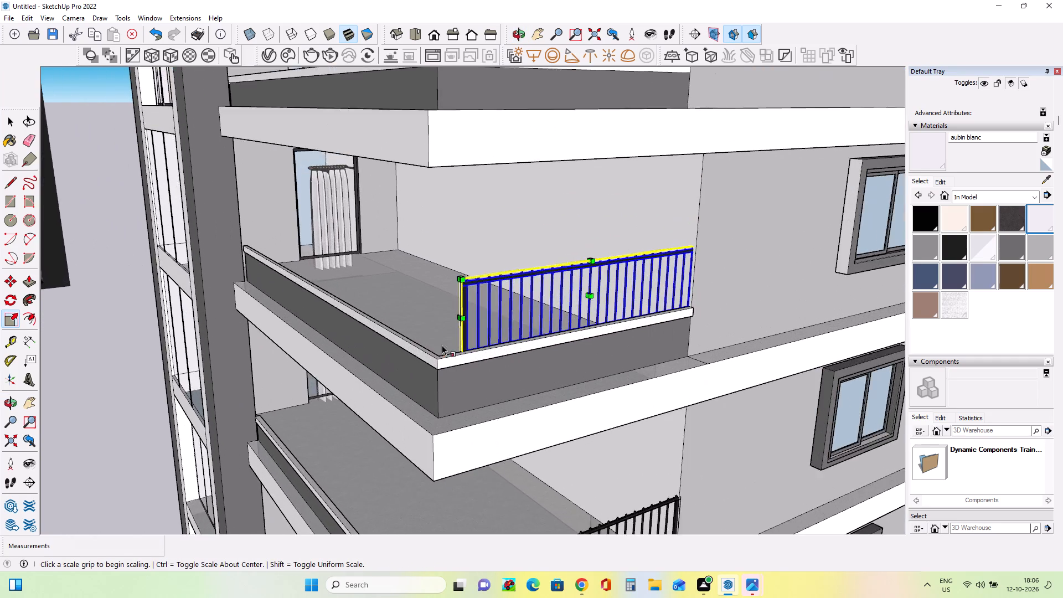
middle_drag(455, 348, 491, 353)
scroll(515, 337, up, 8)
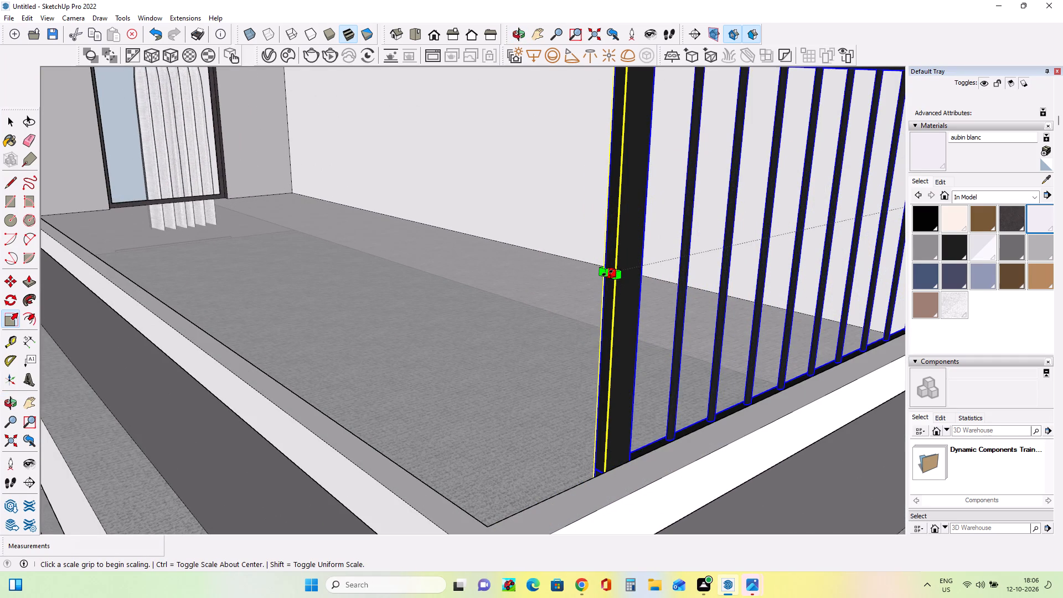
click(607, 273)
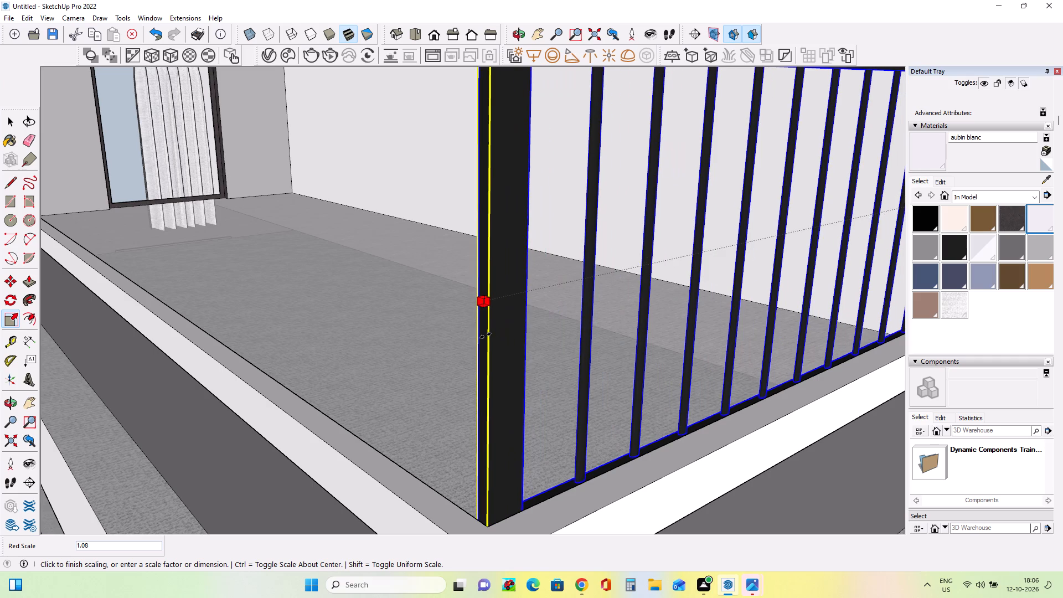
click(482, 336)
Copy the resized railing about 89' away into the empty space beside the building.
scroll(539, 371, down, 11)
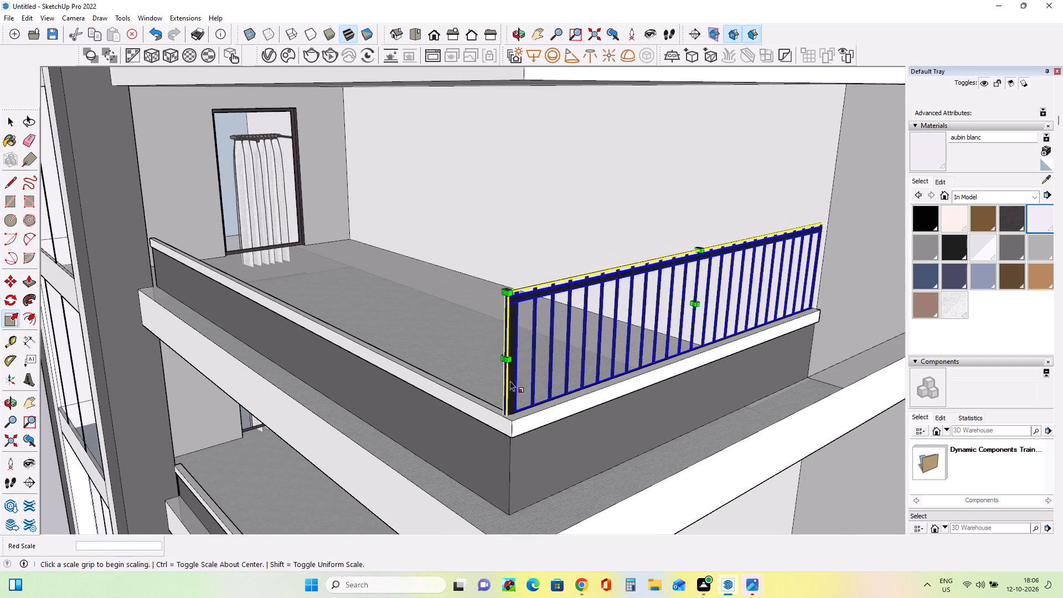
scroll(510, 381, down, 2)
middle_drag(566, 383, 500, 386)
scroll(523, 342, down, 6)
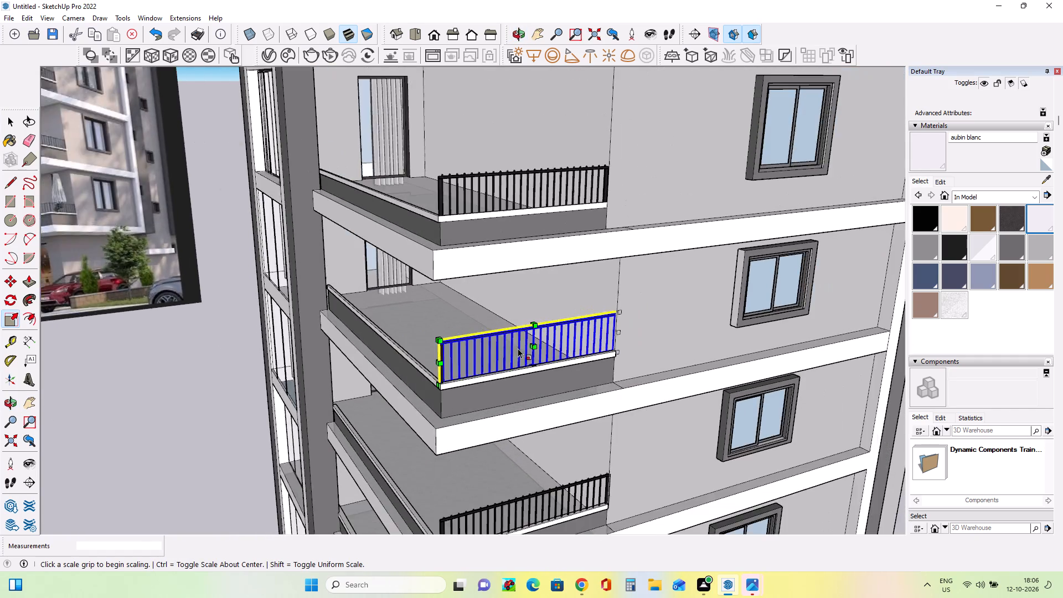
scroll(518, 348, down, 19)
scroll(545, 466, up, 9)
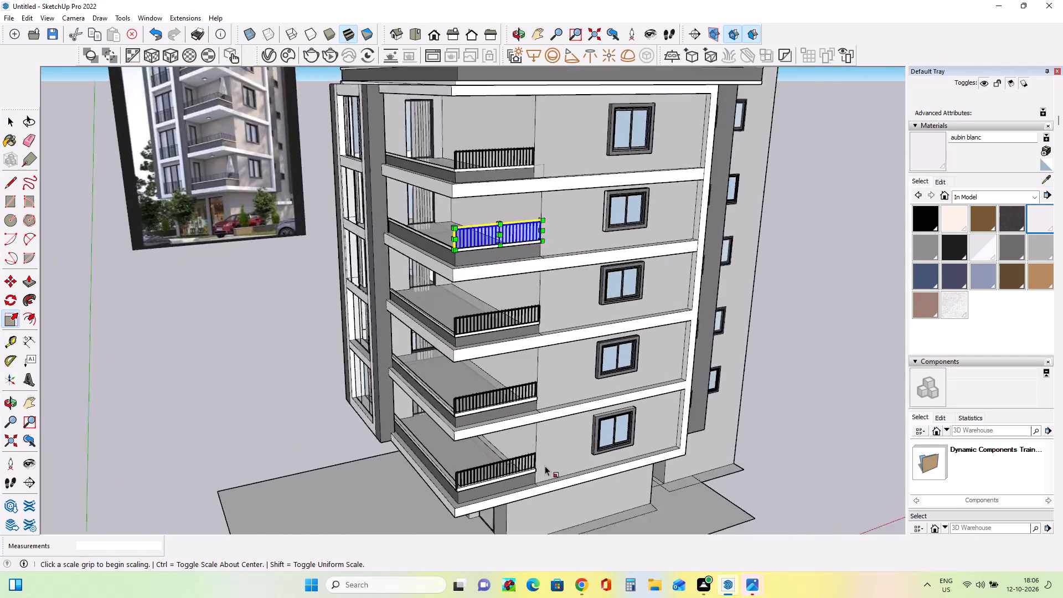
scroll(545, 466, up, 1)
middle_drag(545, 466, 569, 437)
scroll(531, 378, down, 3)
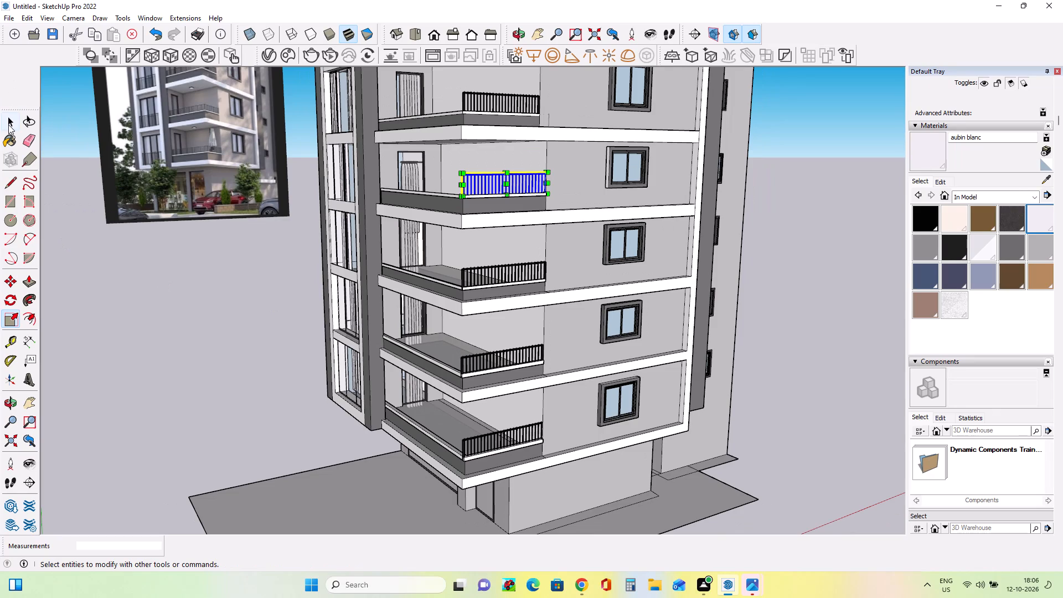
click(14, 282)
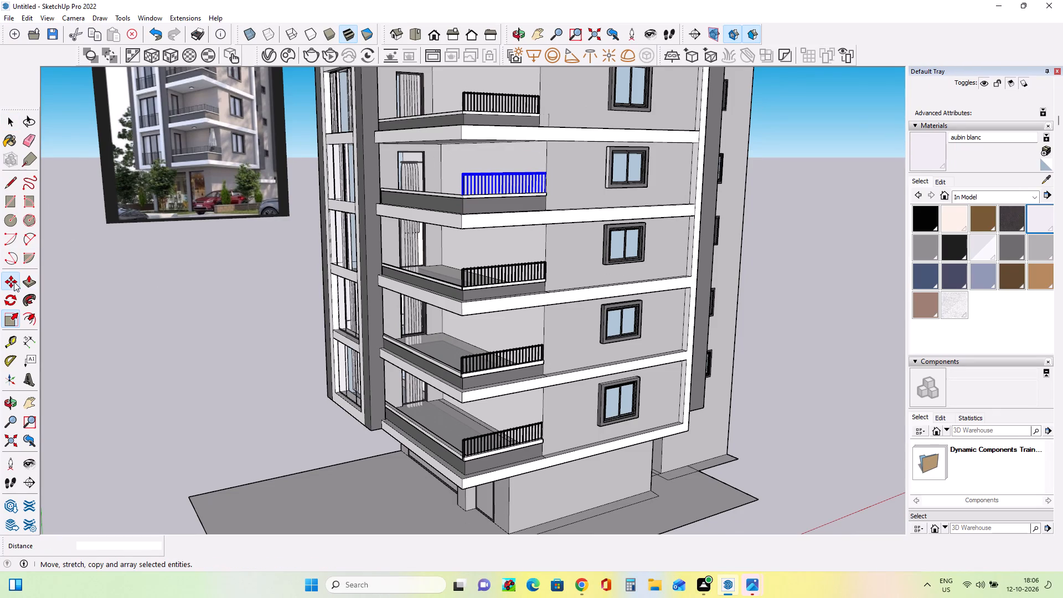
click(465, 195)
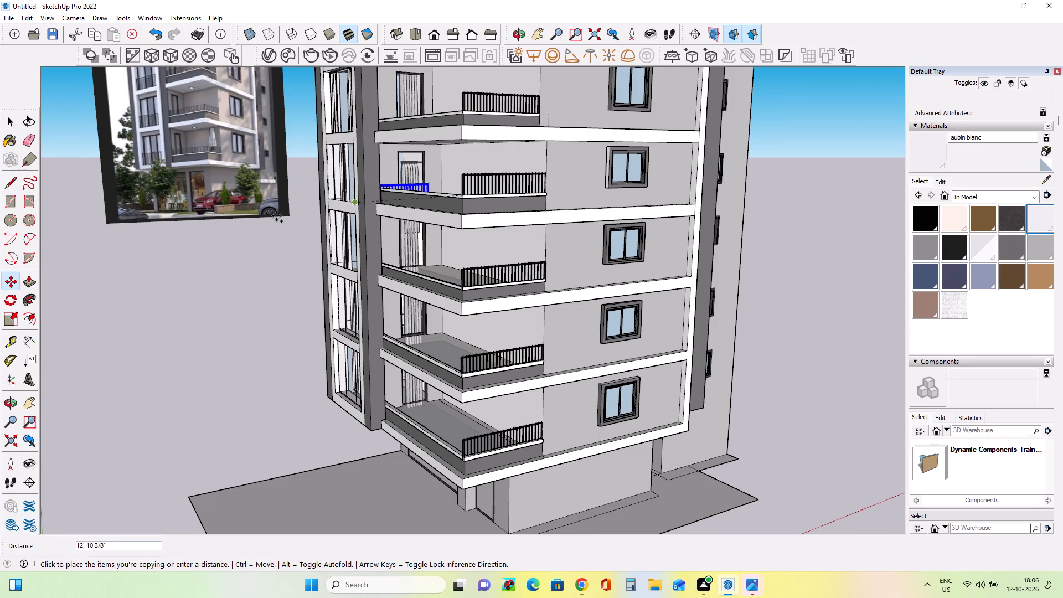
scroll(275, 224, down, 11)
click(597, 277)
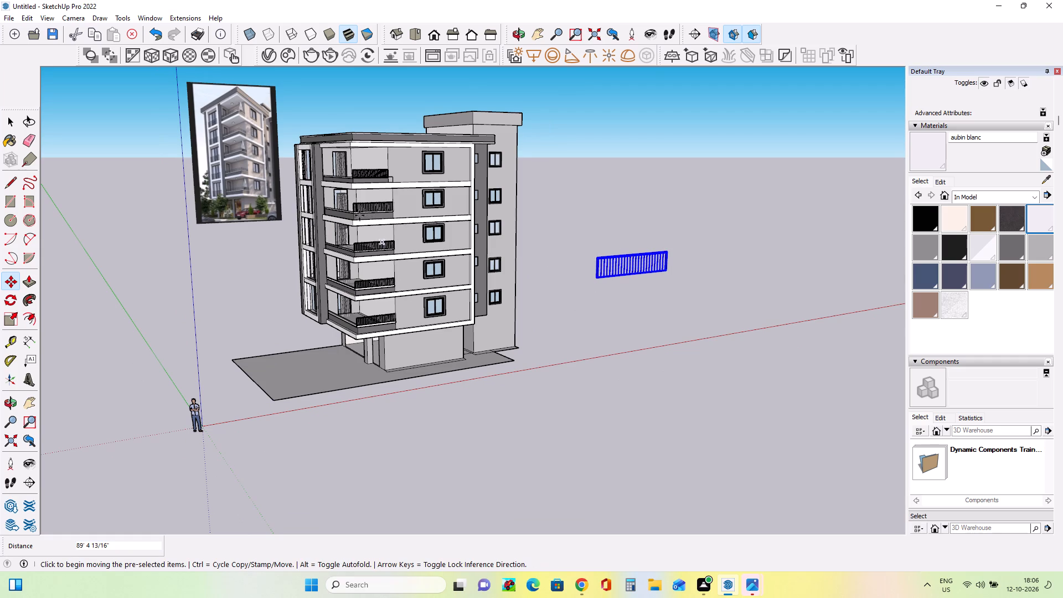
Rotate the copied railing 90° in the horizontal plane.
click(12, 298)
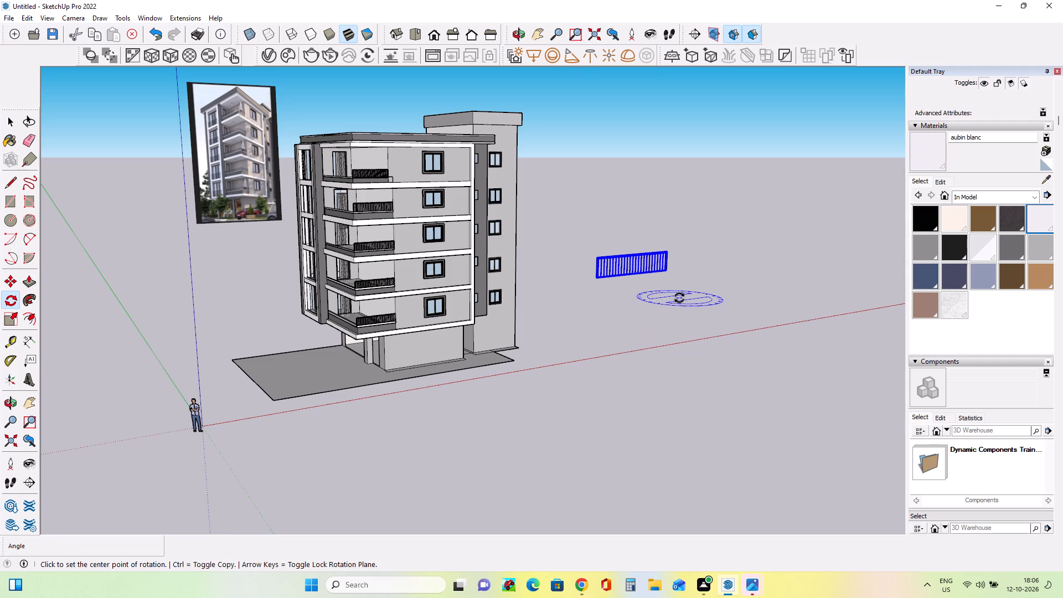
click(679, 298)
click(611, 310)
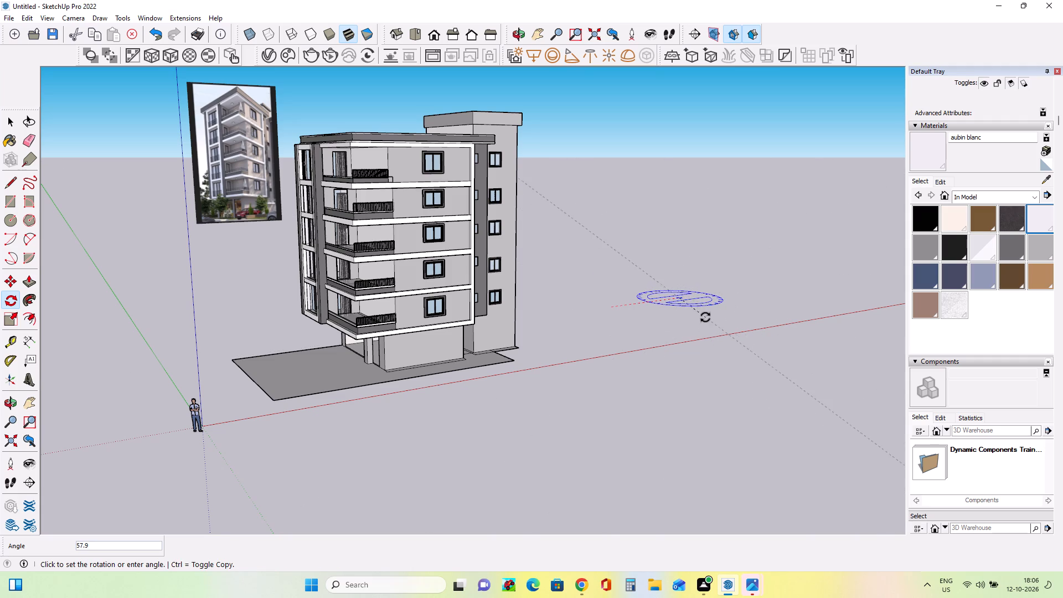
scroll(705, 317, down, 19)
scroll(705, 317, down, 6)
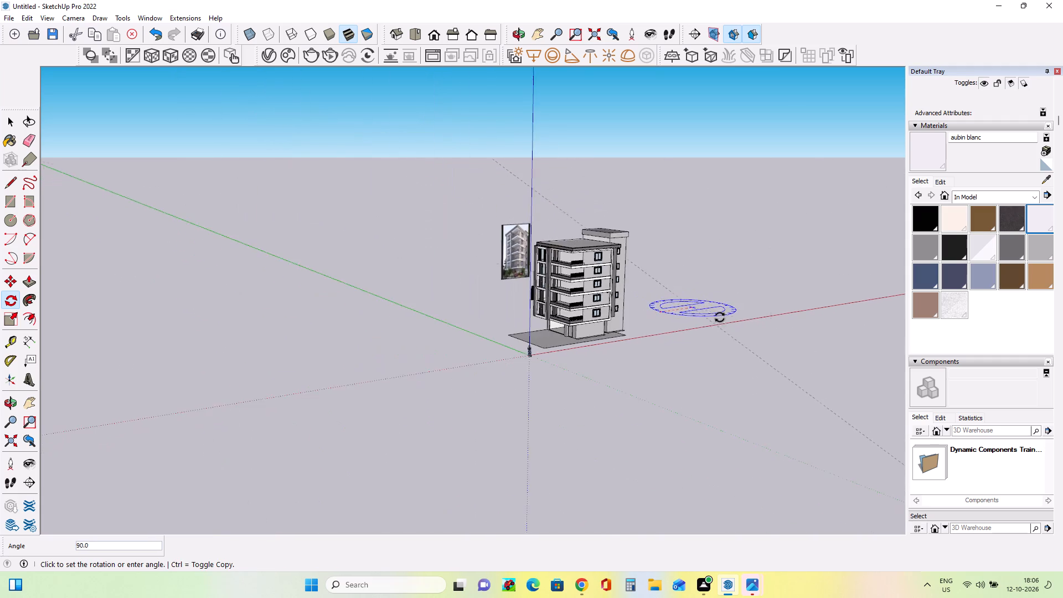
middle_drag(756, 317, 902, 288)
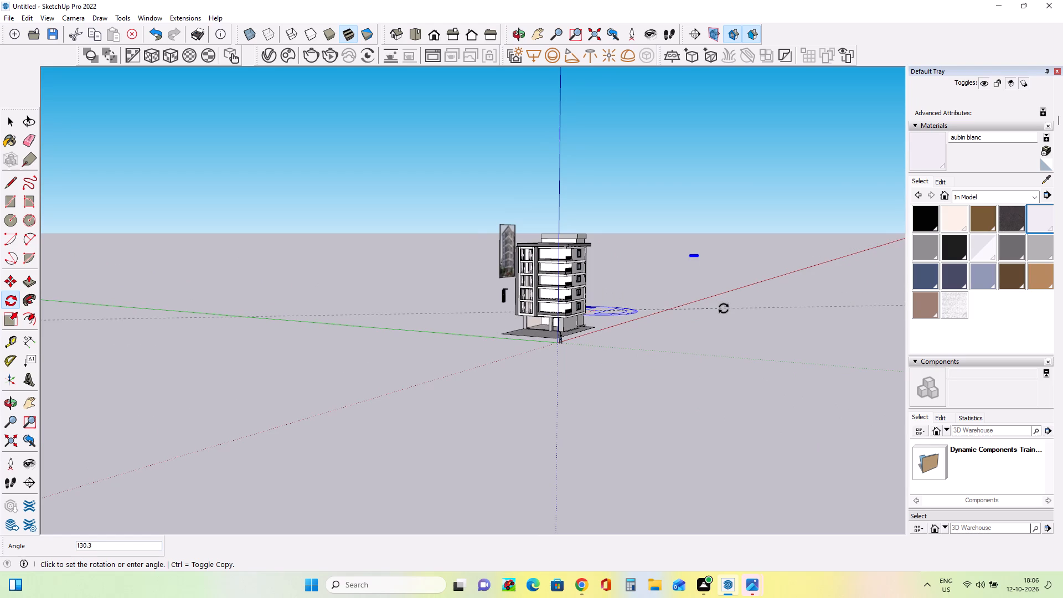
middle_click(717, 321)
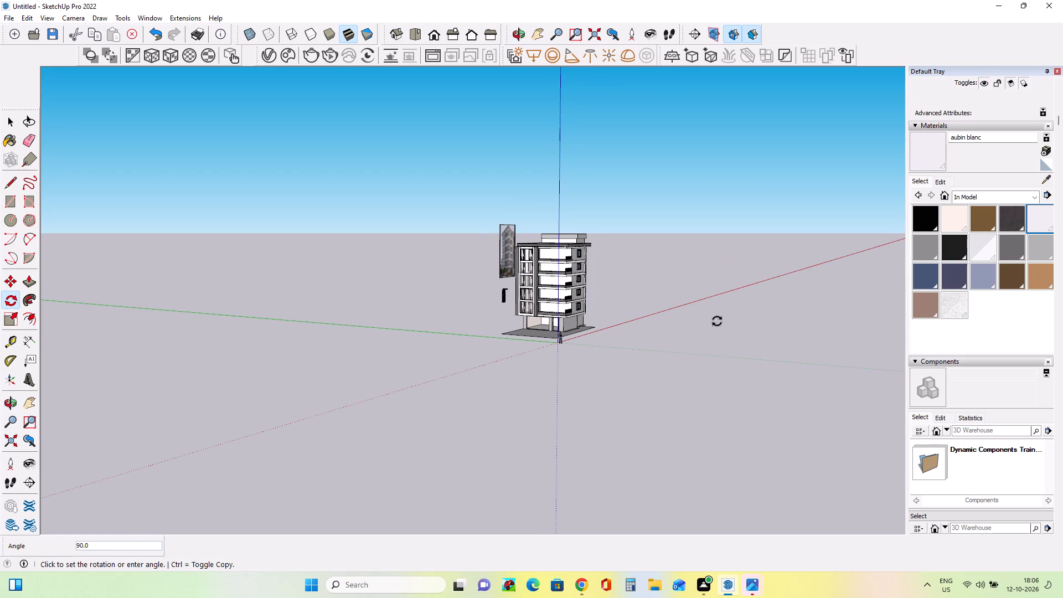
scroll(672, 324, down, 3)
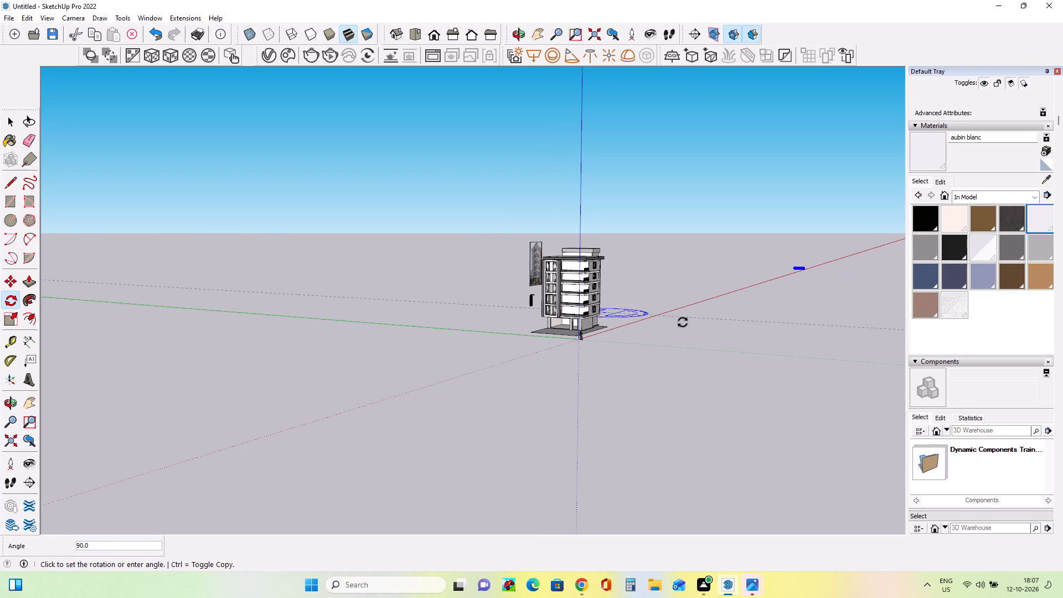
click(683, 322)
Move the rotated railing onto the front edge of the top balcony, with its end at the side railing's corner.
middle_drag(744, 319, 780, 382)
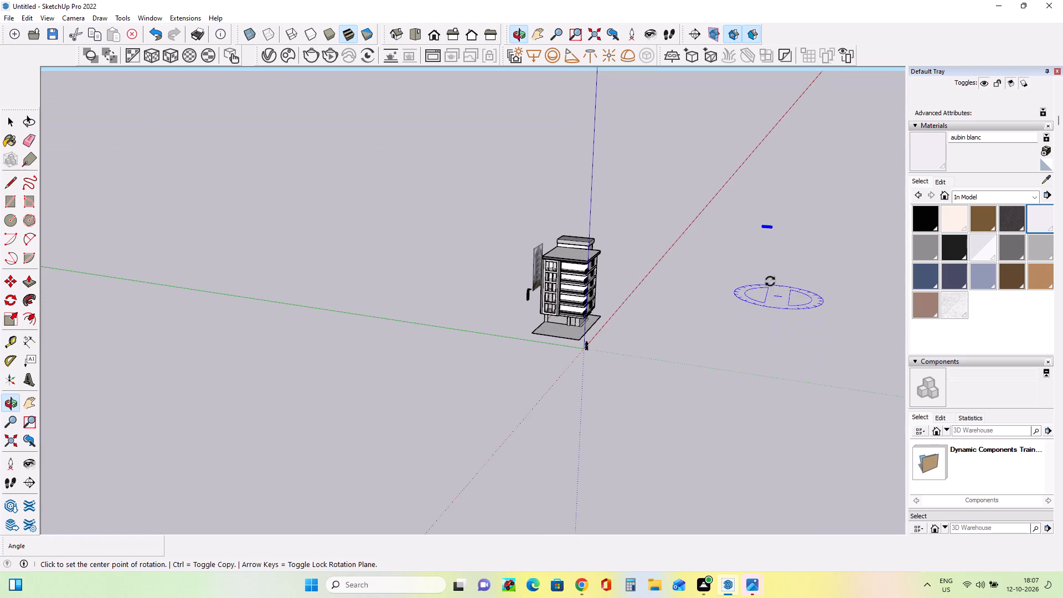
scroll(765, 272, up, 11)
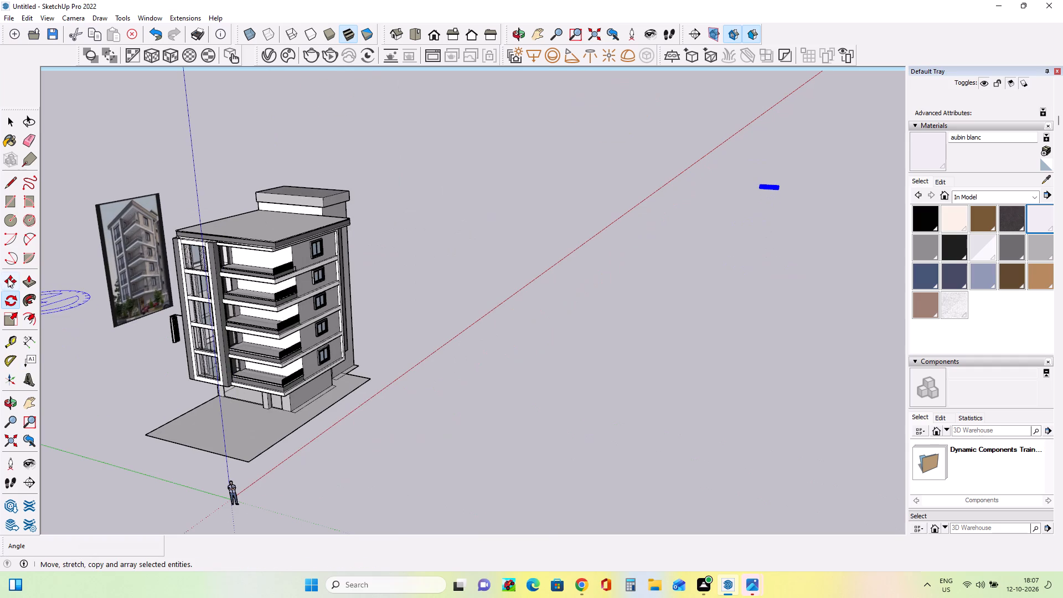
click(8, 278)
click(780, 192)
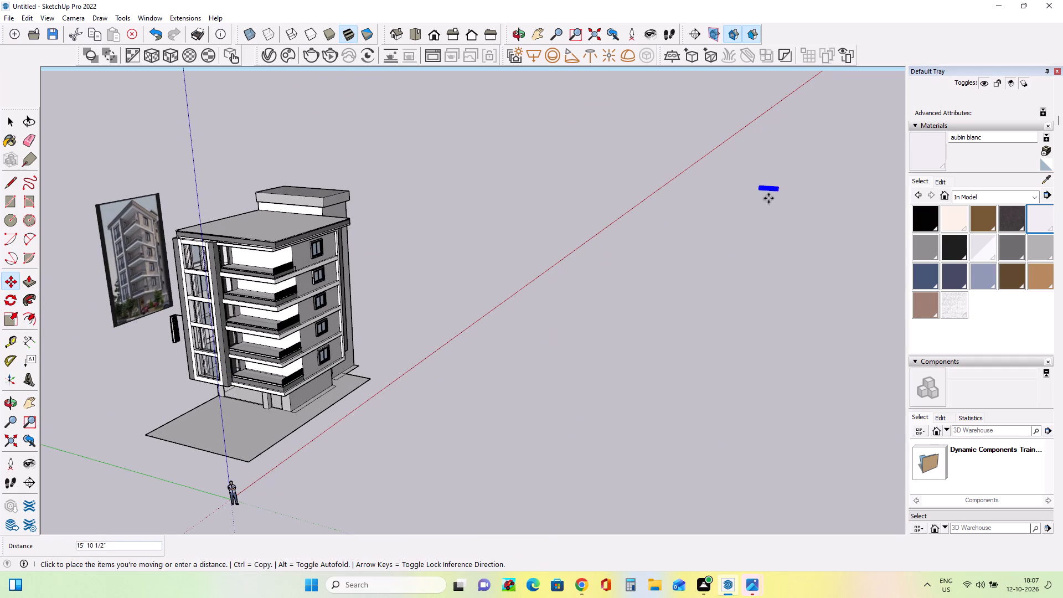
scroll(245, 322, up, 7)
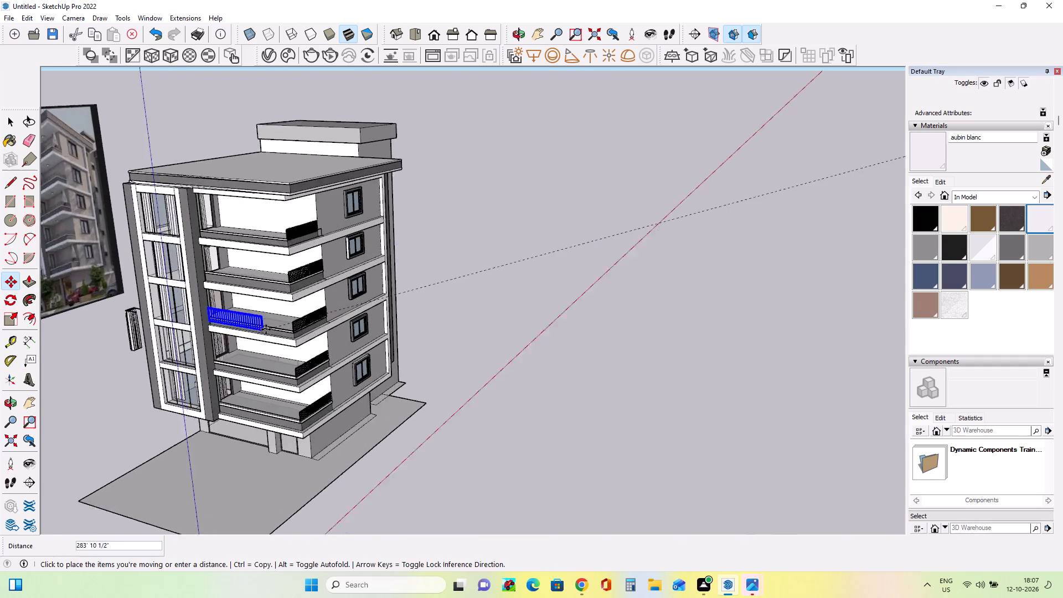
scroll(266, 329, up, 6)
middle_drag(304, 154, 314, 187)
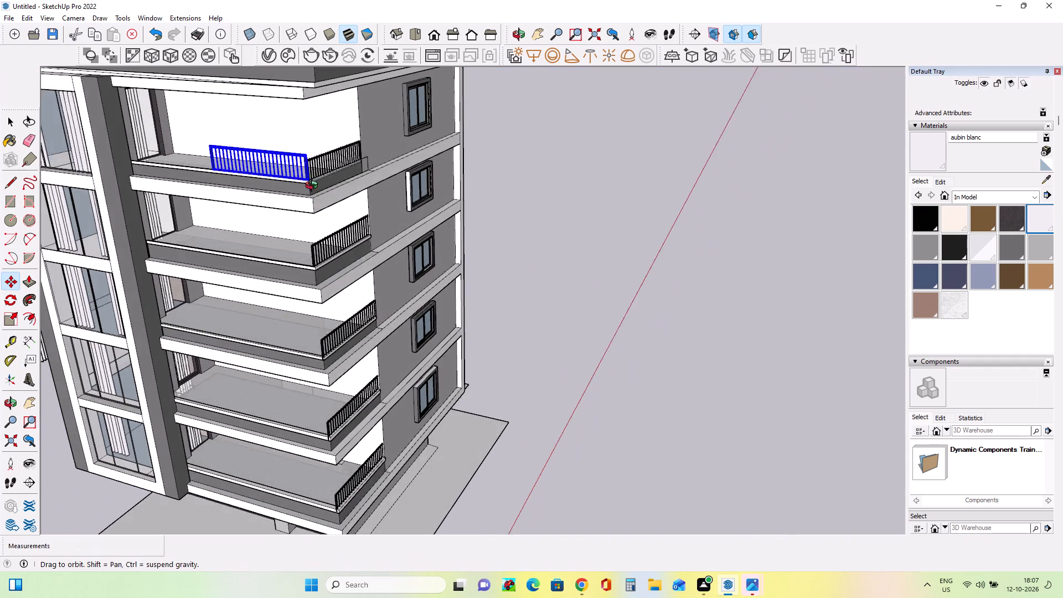
middle_drag(314, 187, 321, 220)
scroll(307, 218, up, 7)
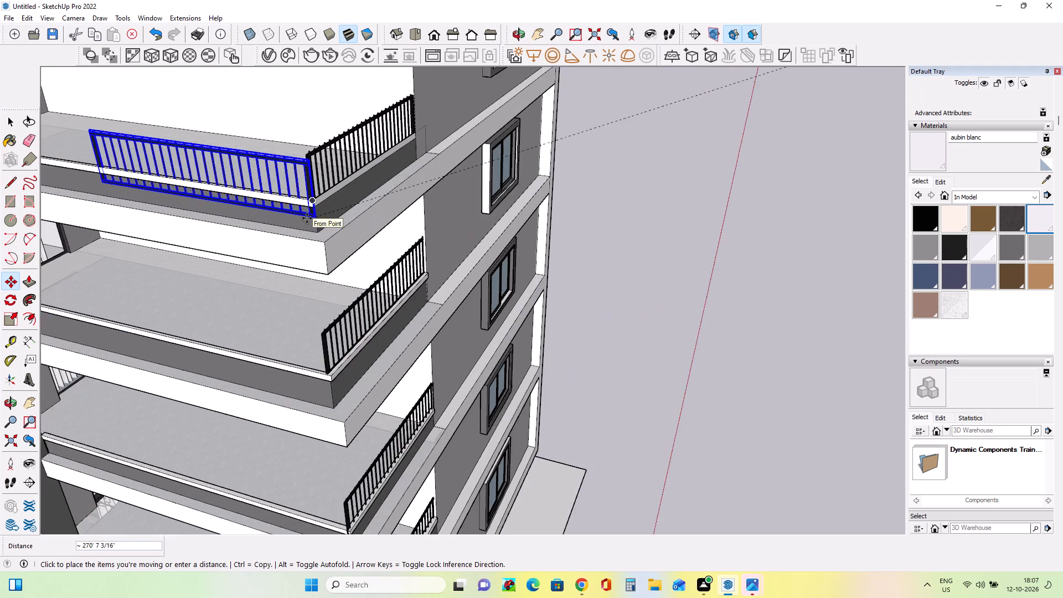
scroll(307, 218, up, 5)
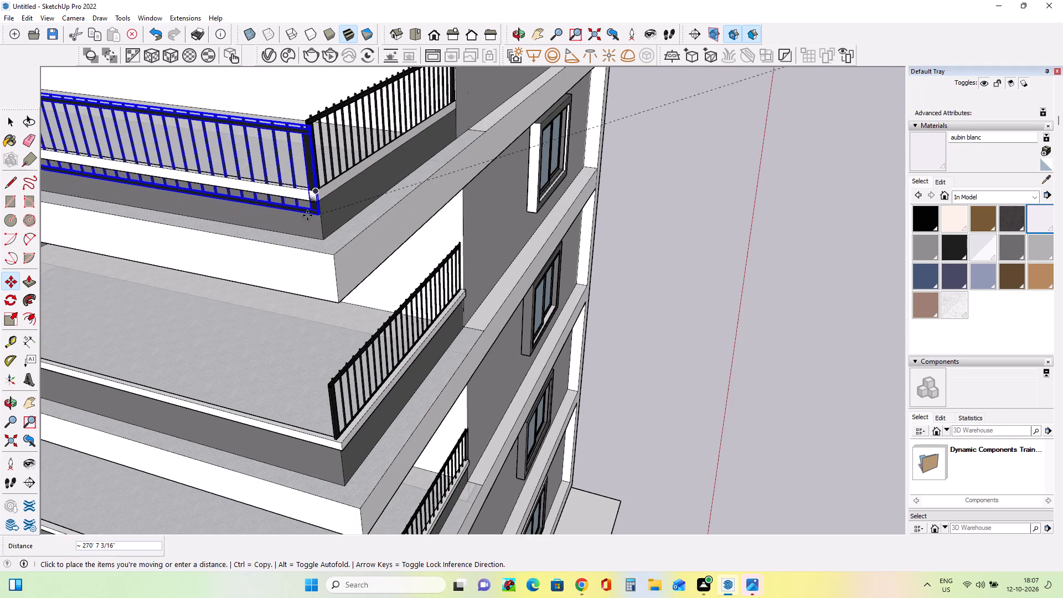
click(307, 215)
Deselect the moved railing and examine its height and corner alignment against the top balcony's parapet.
middle_drag(473, 246, 504, 221)
scroll(505, 222, down, 3)
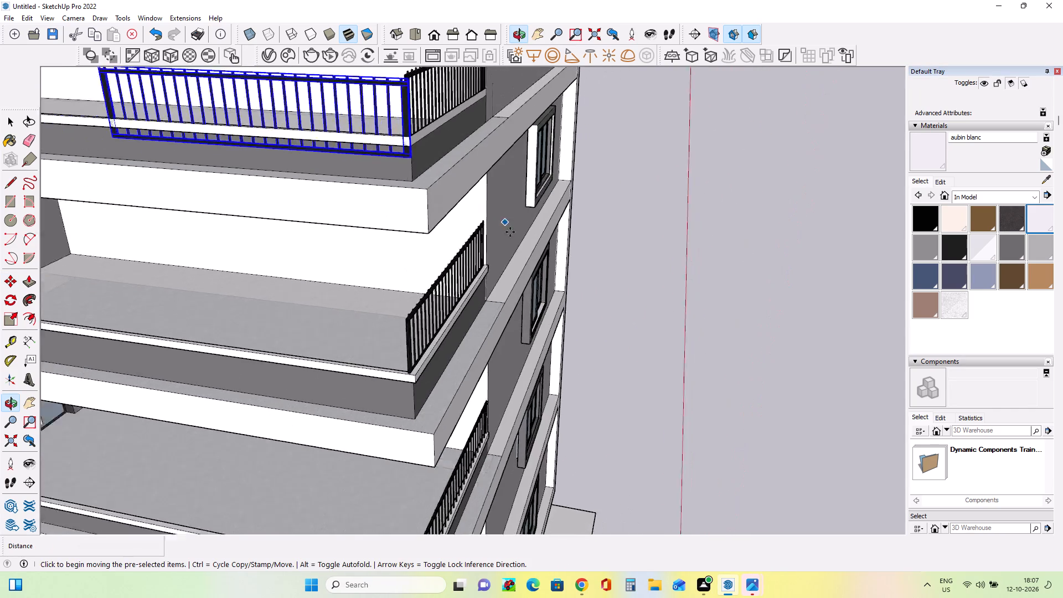
scroll(512, 235, down, 3)
middle_drag(297, 205, 348, 219)
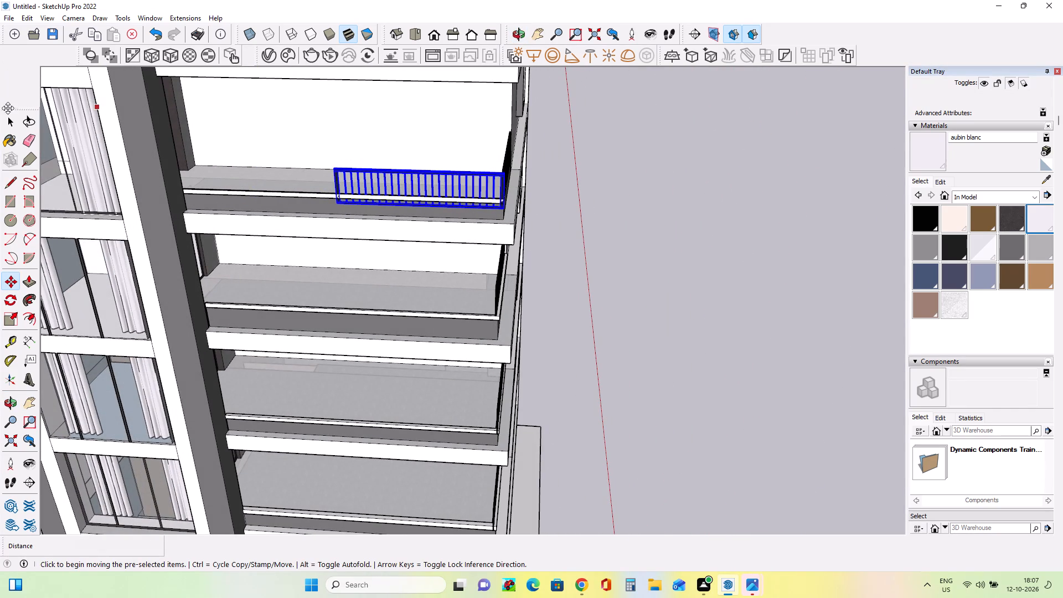
click(9, 121)
click(621, 210)
middle_drag(443, 221, 500, 216)
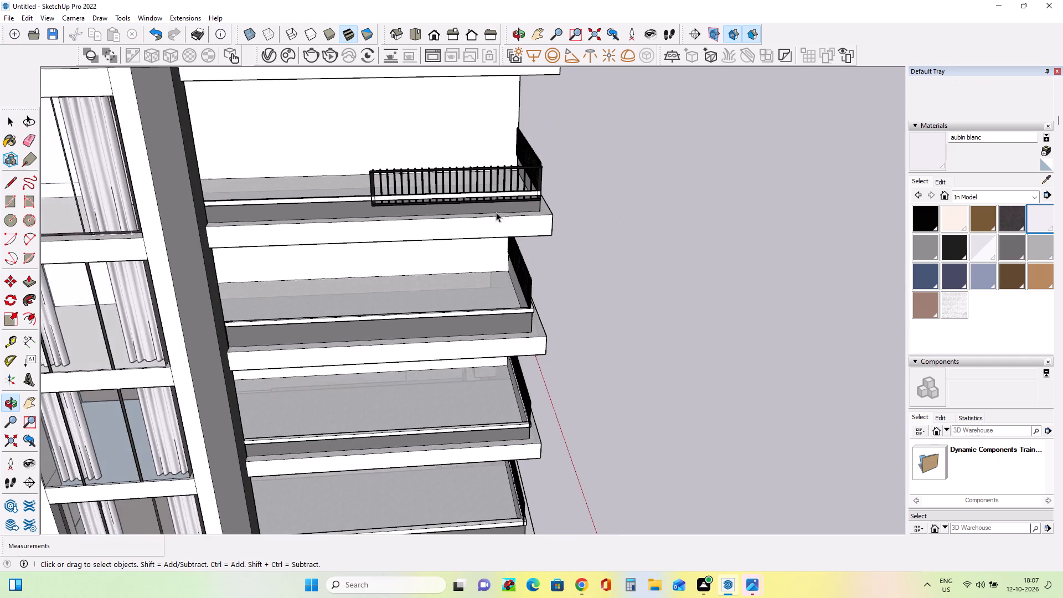
scroll(411, 201, up, 9)
middle_drag(437, 223, 417, 210)
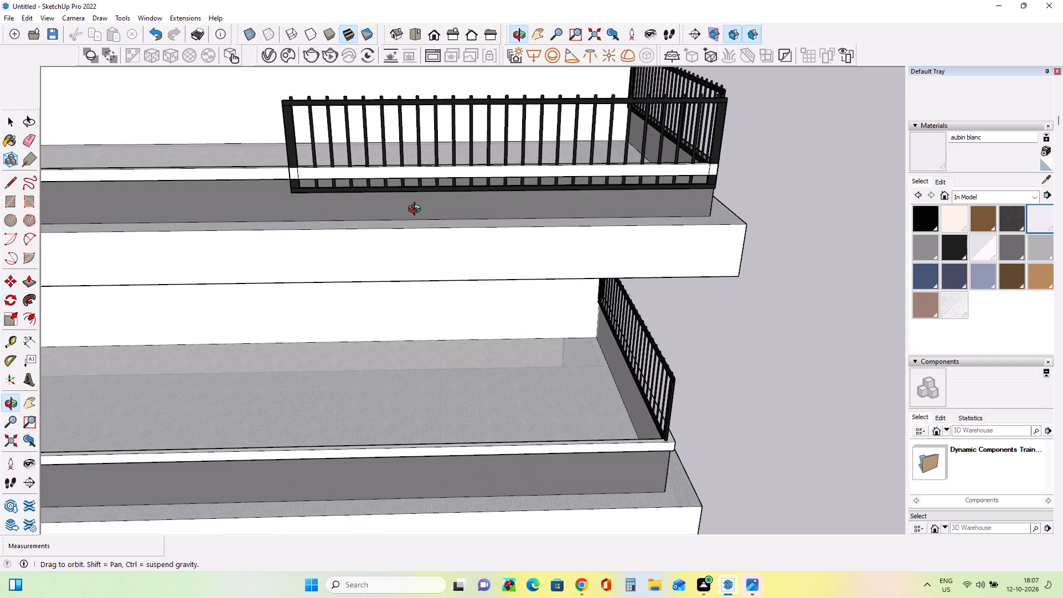
middle_drag(417, 210, 420, 210)
middle_drag(667, 212, 539, 234)
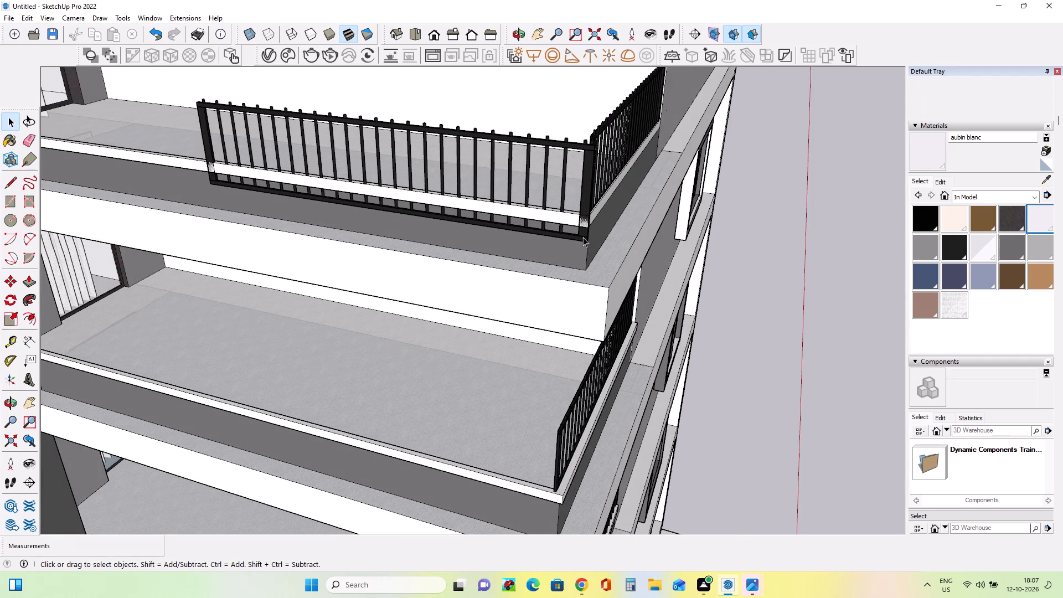
middle_drag(591, 238, 601, 218)
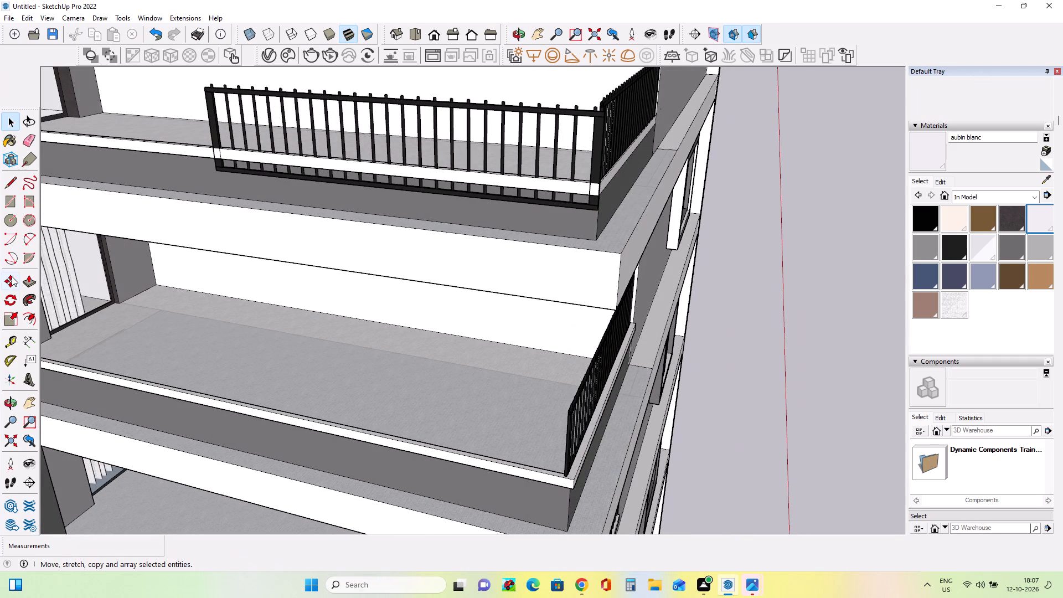
Move the front railing about 2 7/16" so its lower end lines up with the top balcony's outer parapet corner.
click(12, 276)
middle_drag(586, 204, 486, 210)
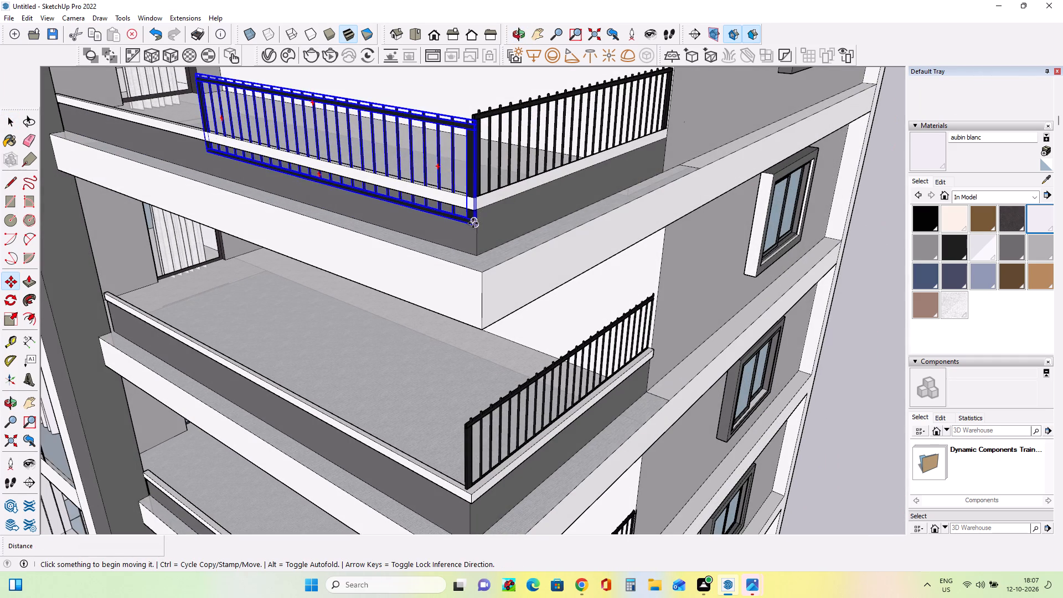
click(473, 223)
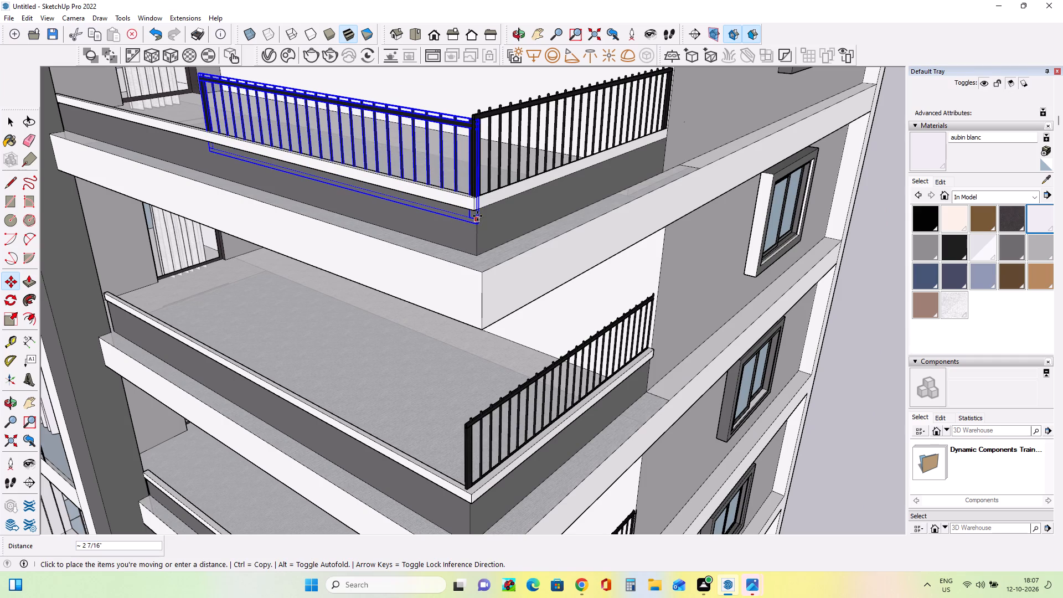
click(477, 215)
Examine the railing corner on the top balcony from several angles, checking the front railing's lower rail against the parapet.
middle_drag(546, 215, 486, 236)
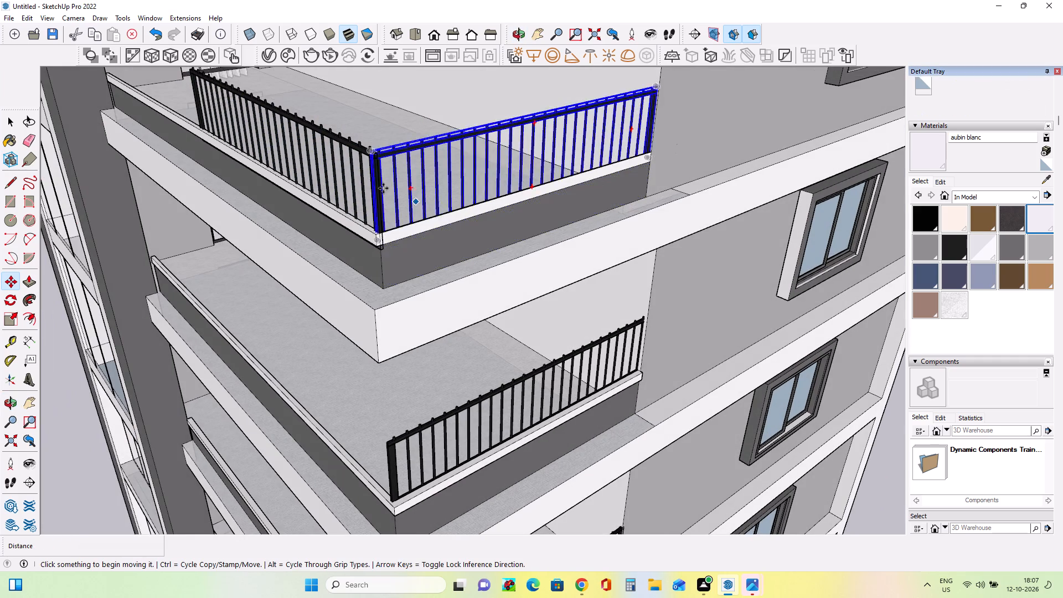
scroll(377, 183, up, 4)
middle_drag(380, 215, 444, 185)
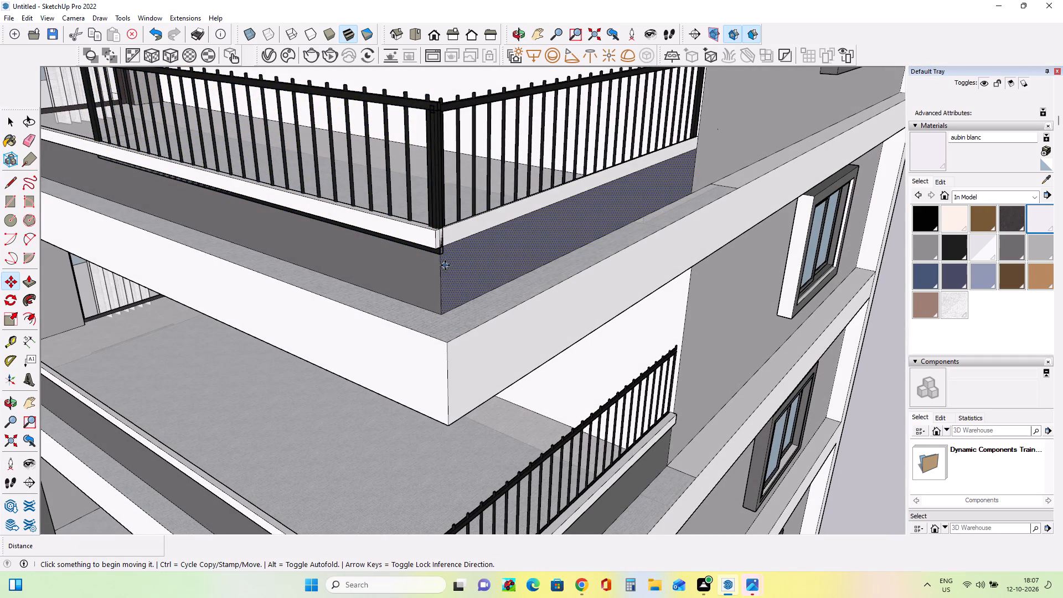
scroll(443, 260, up, 7)
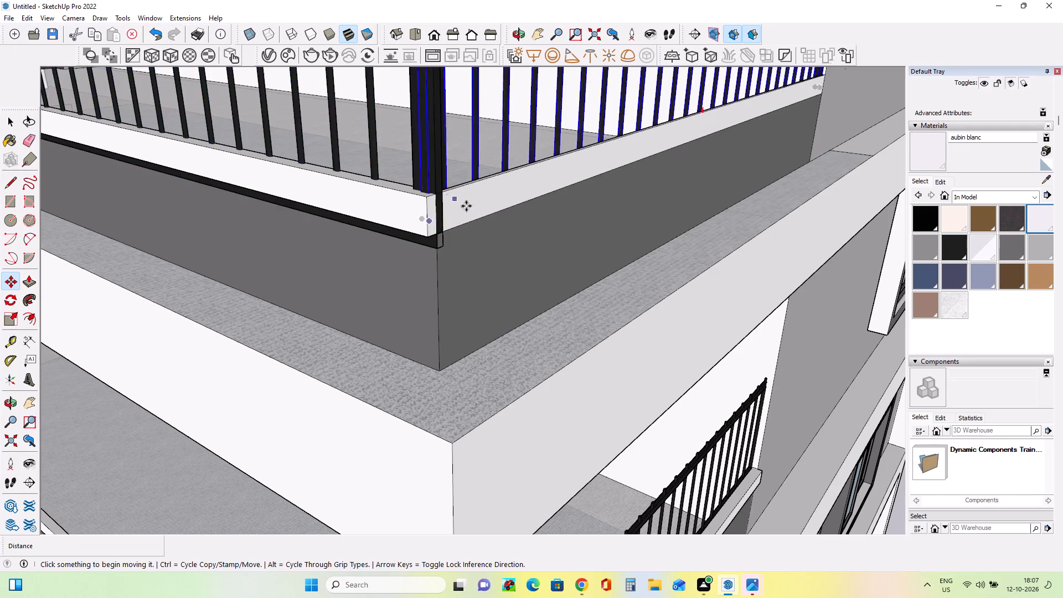
scroll(467, 207, down, 18)
scroll(467, 207, down, 5)
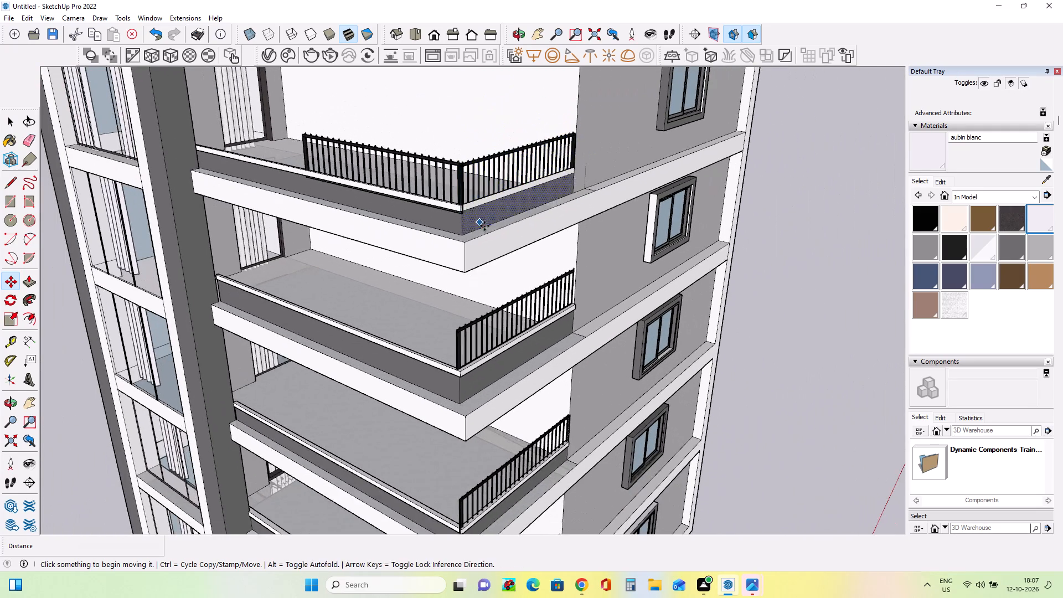
middle_drag(484, 226, 397, 213)
scroll(332, 186, up, 8)
middle_drag(362, 199, 390, 210)
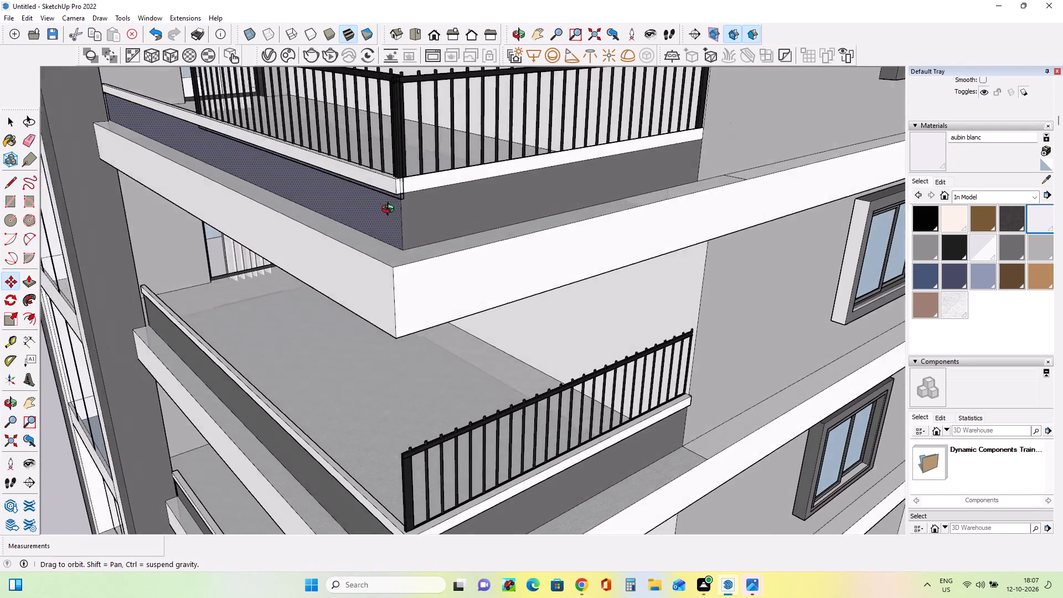
middle_drag(390, 210, 415, 226)
scroll(434, 233, up, 4)
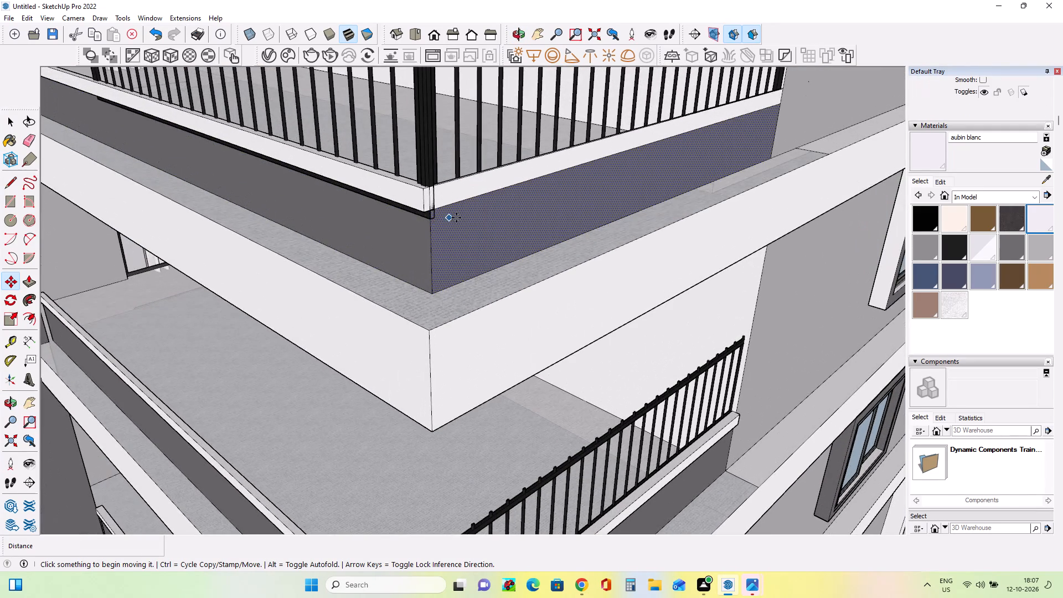
scroll(457, 218, down, 3)
scroll(457, 218, up, 1)
scroll(457, 218, down, 3)
middle_drag(427, 230, 480, 195)
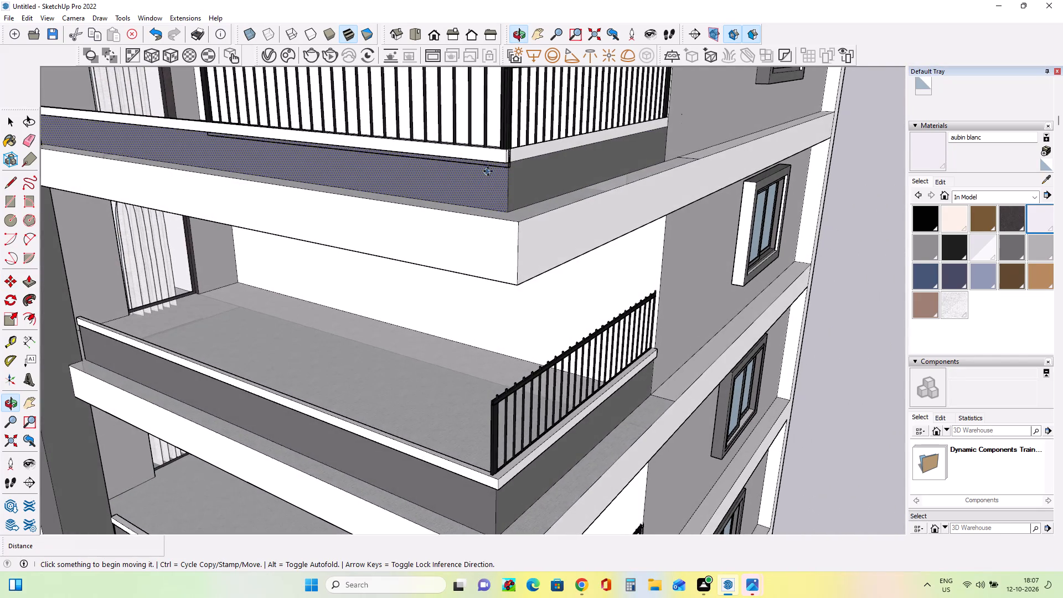
scroll(488, 171, up, 10)
middle_drag(546, 168, 536, 172)
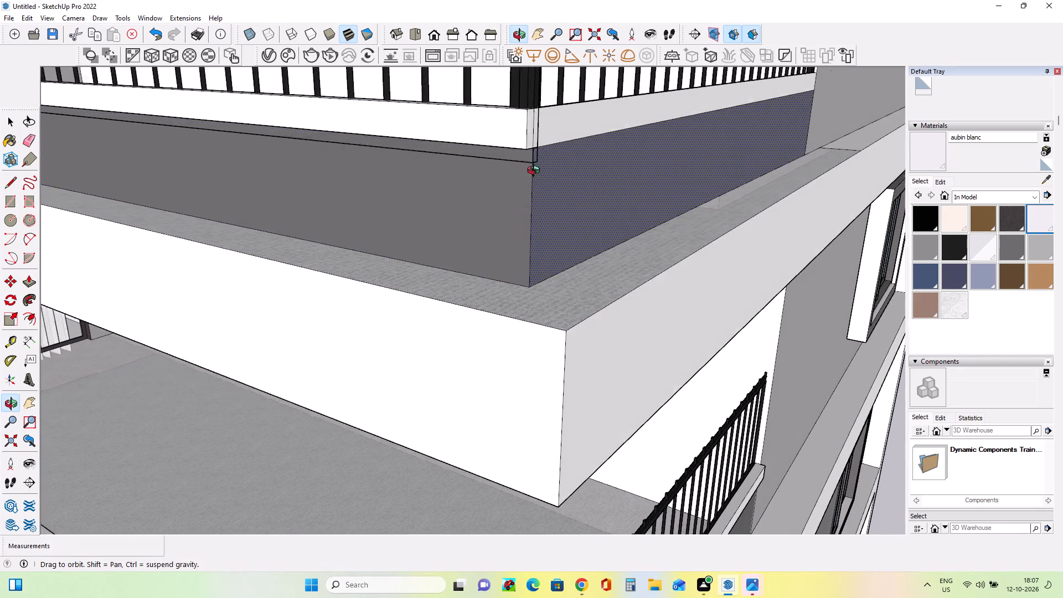
middle_drag(536, 172, 399, 228)
scroll(516, 180, down, 13)
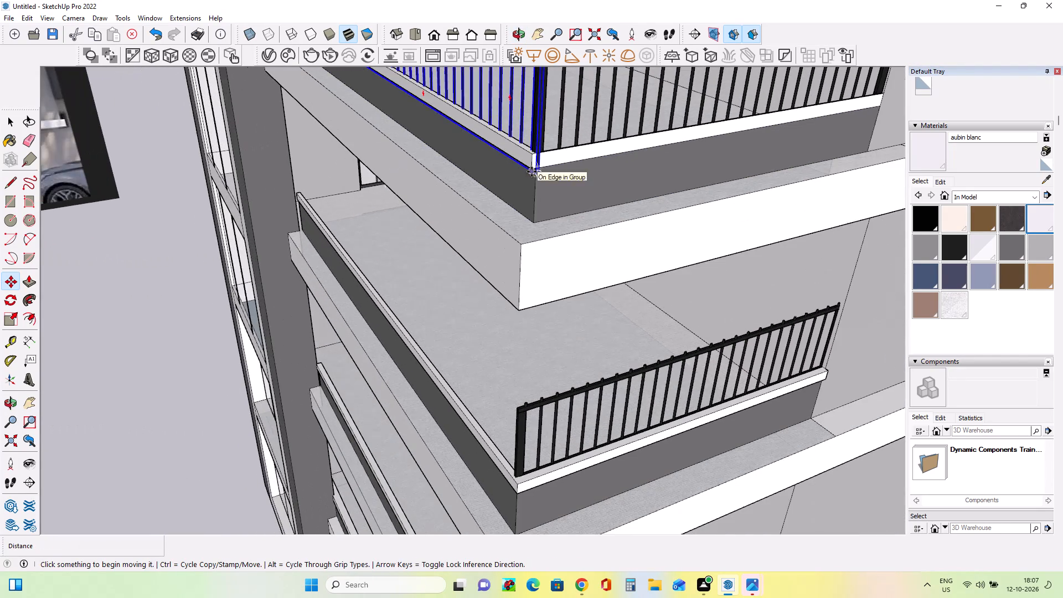
scroll(548, 160, up, 19)
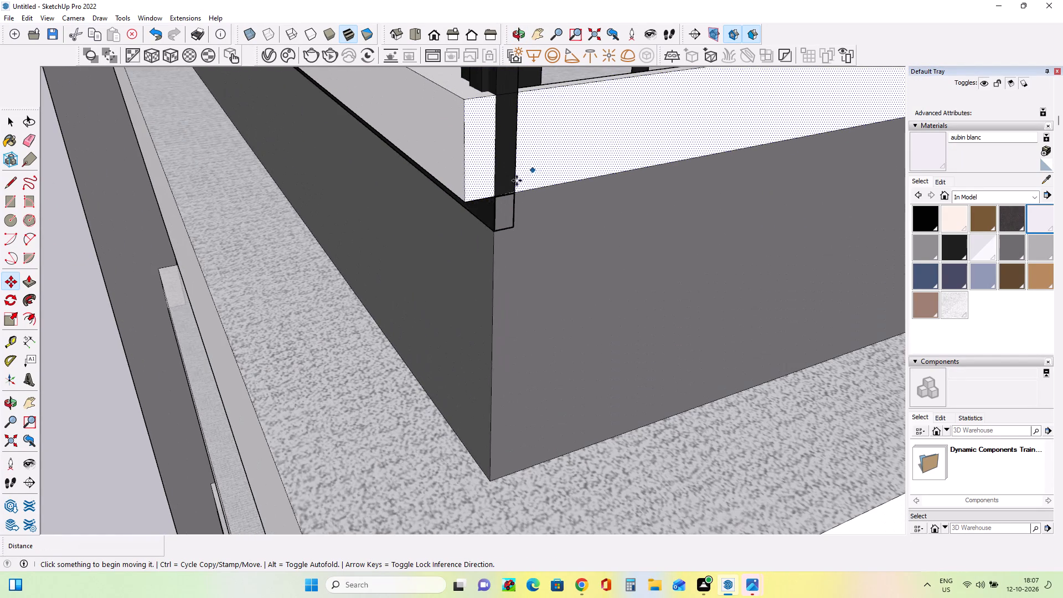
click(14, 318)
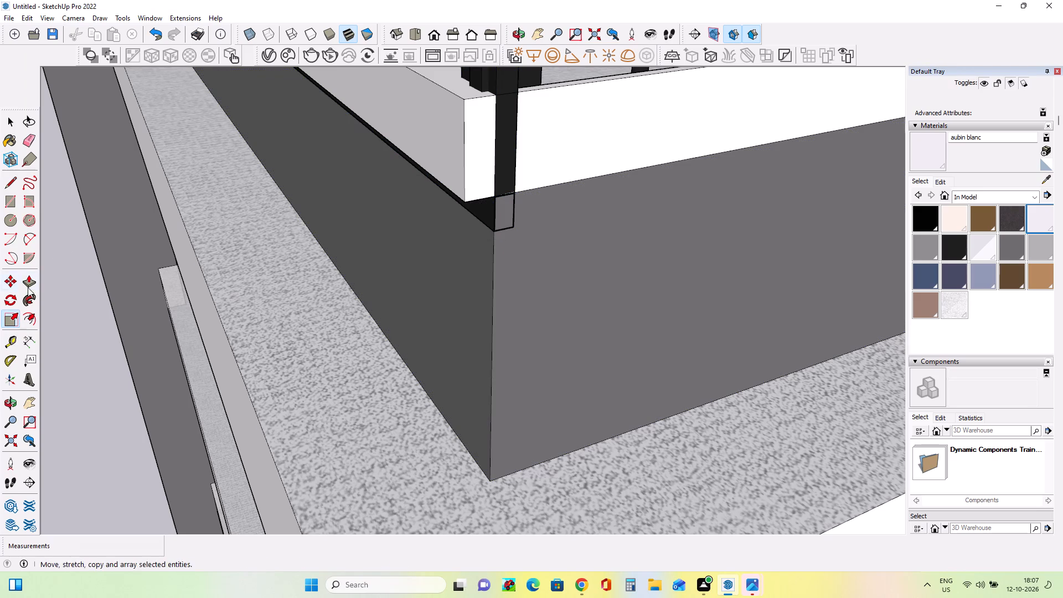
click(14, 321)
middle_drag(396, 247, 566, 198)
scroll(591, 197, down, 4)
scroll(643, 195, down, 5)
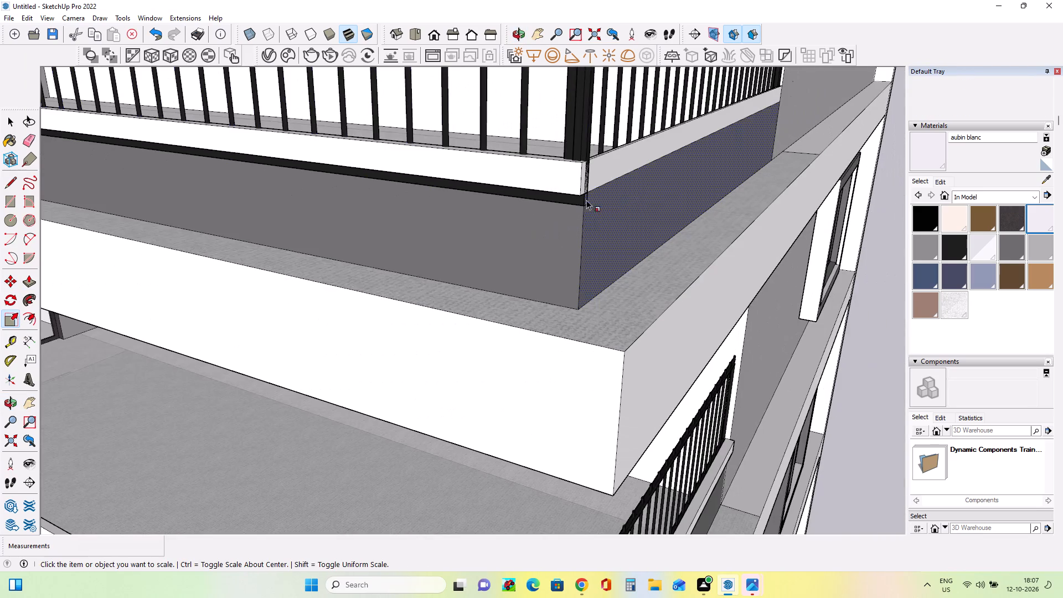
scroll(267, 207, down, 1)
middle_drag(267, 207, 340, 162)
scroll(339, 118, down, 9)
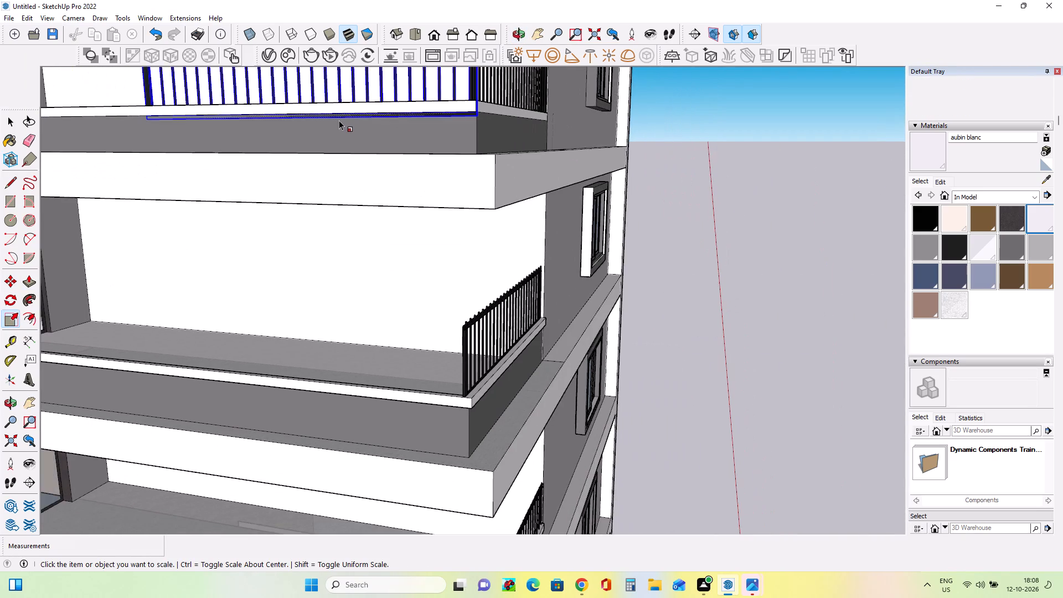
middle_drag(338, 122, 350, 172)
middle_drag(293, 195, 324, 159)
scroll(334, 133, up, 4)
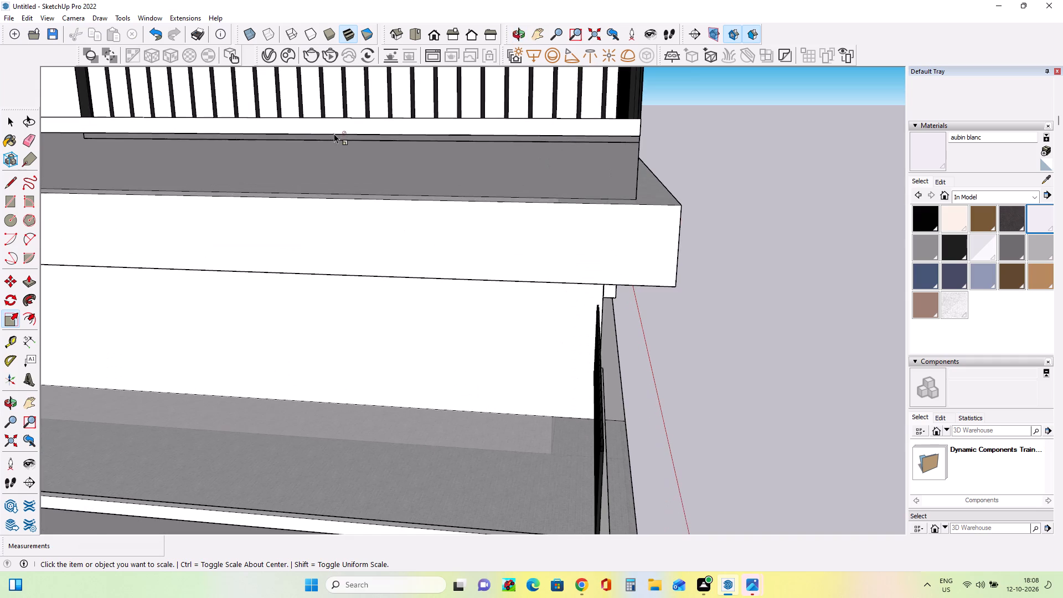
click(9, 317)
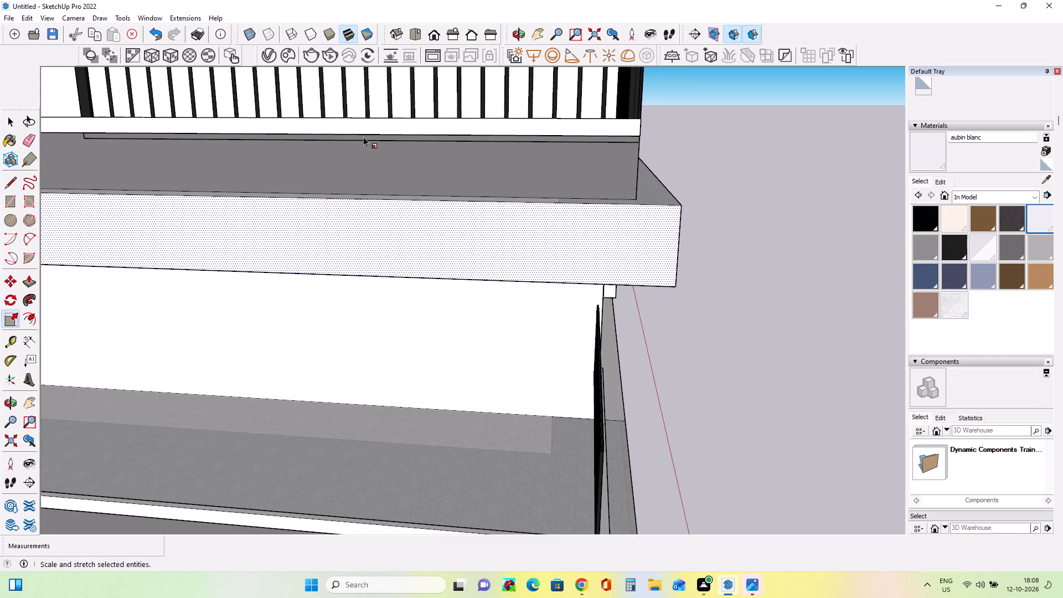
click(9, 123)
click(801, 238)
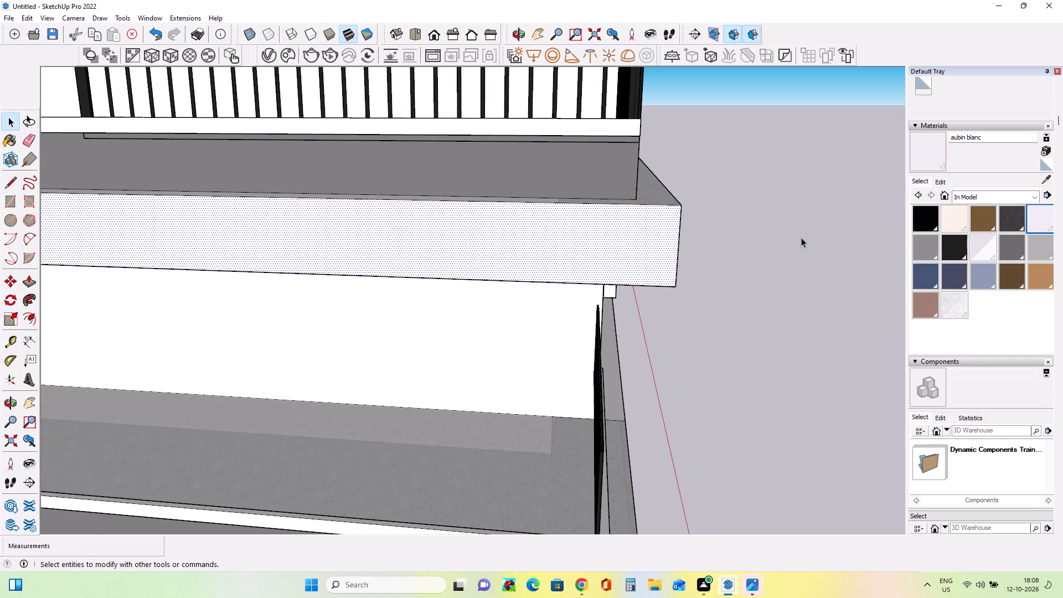
Scale the front railing from its bottom edge by about 2.43 in thickness and 0.83 in height, raising it onto the parapet cap.
middle_drag(796, 233, 796, 240)
scroll(796, 233, down, 1)
middle_drag(777, 245, 666, 245)
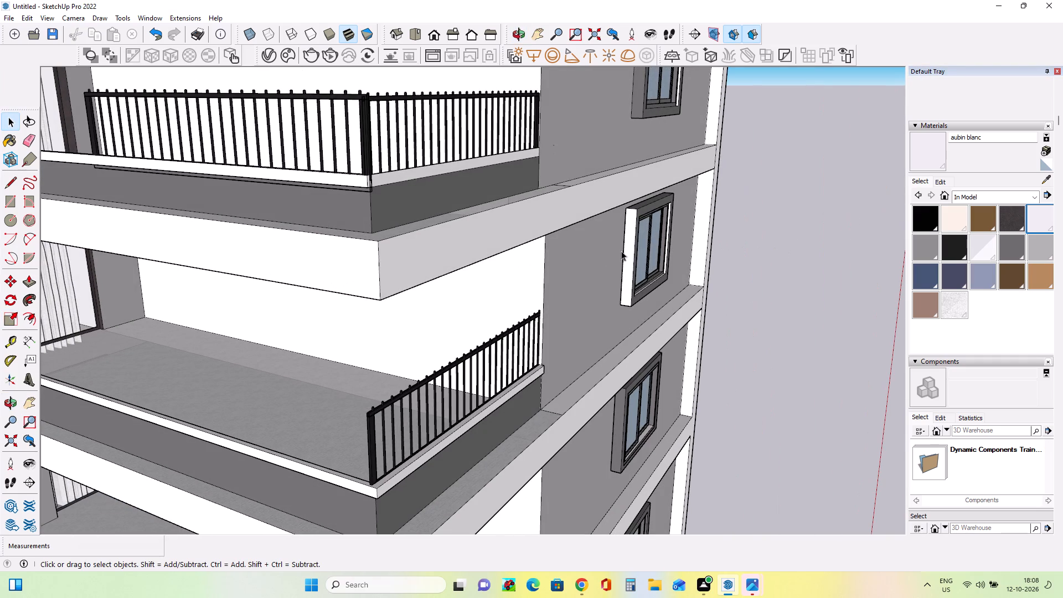
scroll(270, 180, up, 3)
click(319, 147)
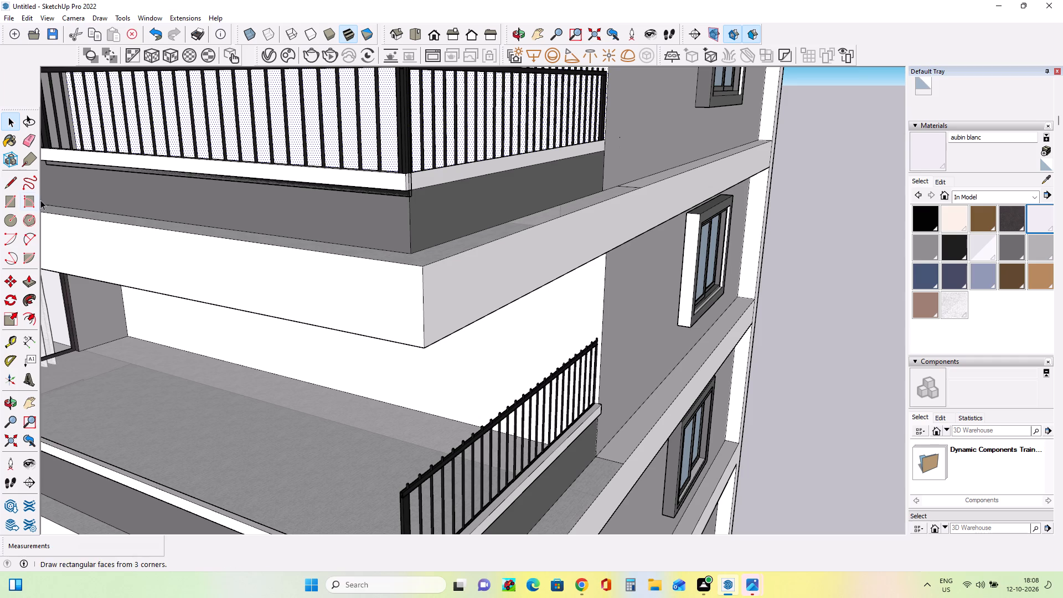
scroll(669, 216, down, 8)
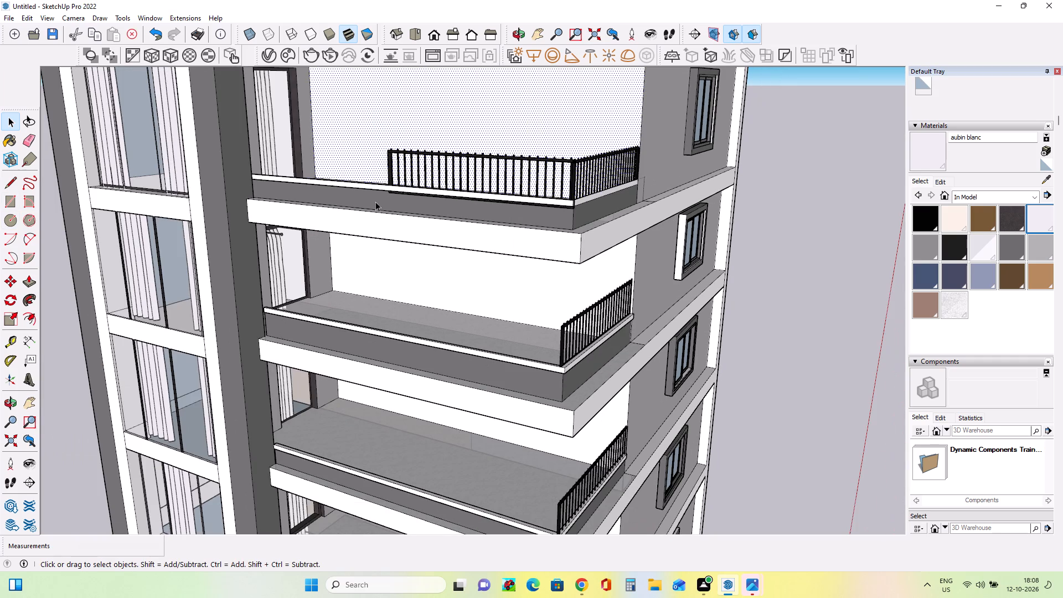
click(446, 174)
scroll(443, 187, up, 8)
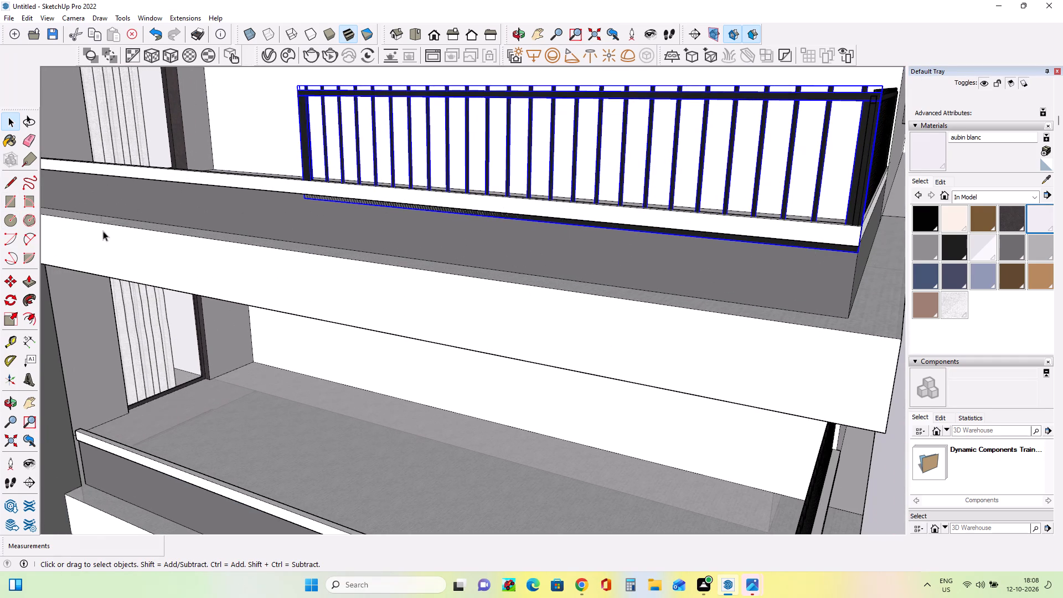
click(7, 316)
middle_drag(615, 239, 613, 231)
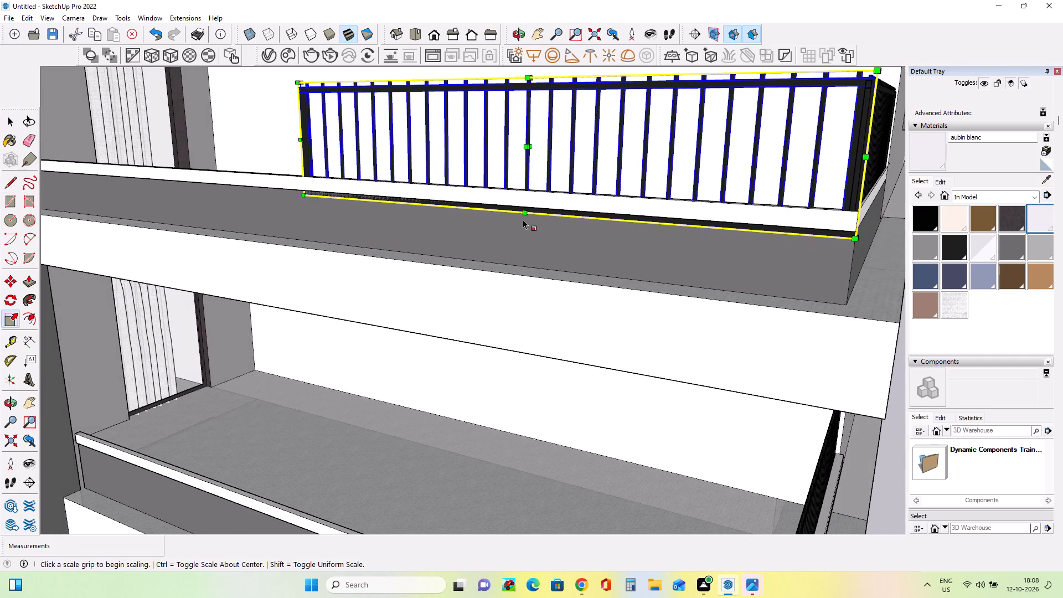
click(523, 216)
click(528, 192)
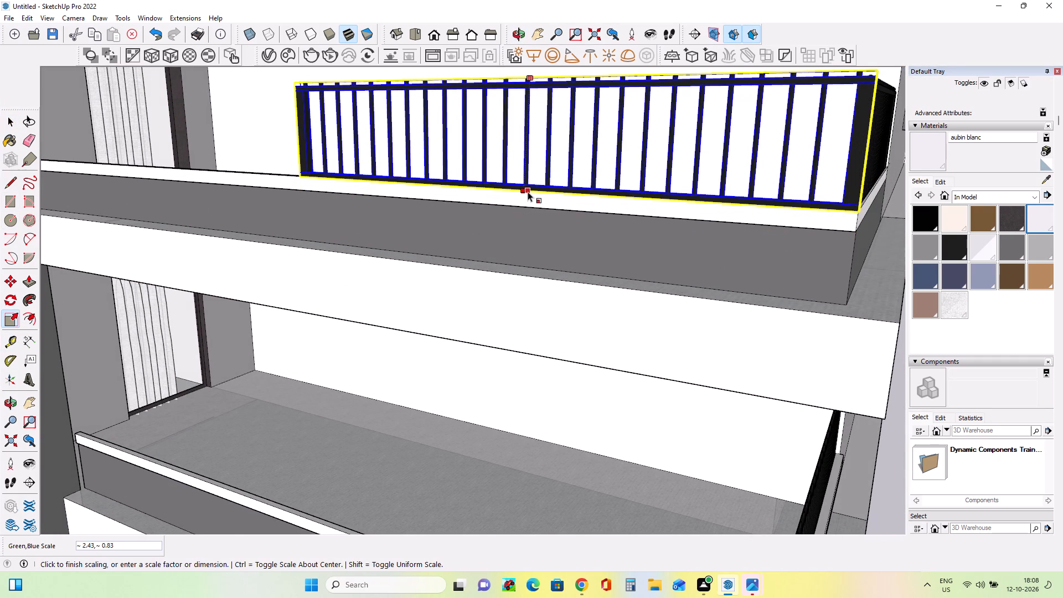
Stretch the front railing lengthwise by a factor of about 2.00 to the balcony's column, and clear the selection.
middle_drag(517, 220, 400, 253)
scroll(400, 253, down, 4)
middle_drag(564, 279, 554, 279)
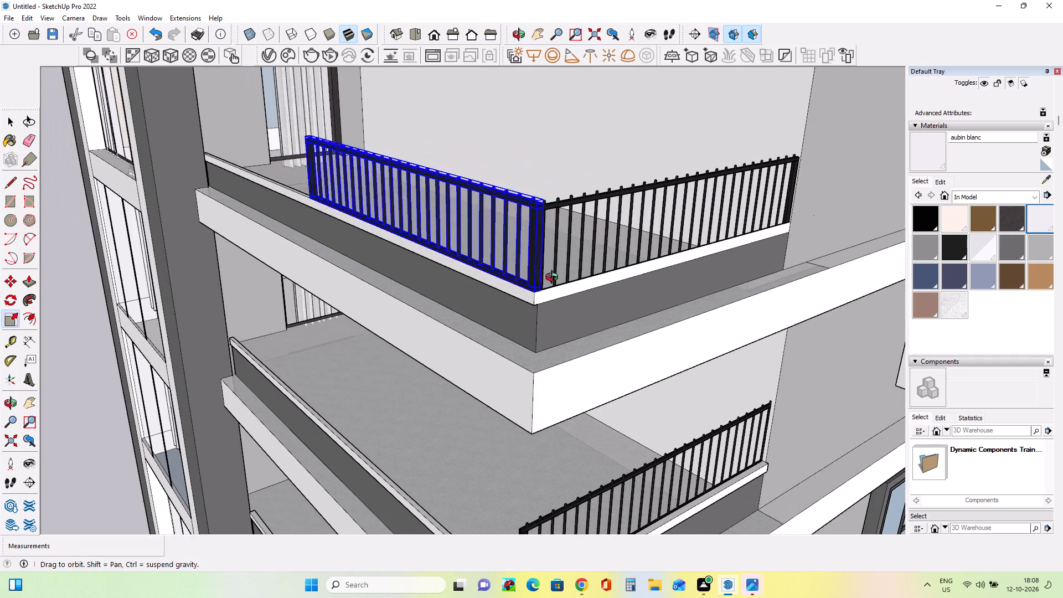
middle_drag(554, 279, 497, 278)
scroll(467, 279, down, 2)
middle_drag(420, 215, 437, 259)
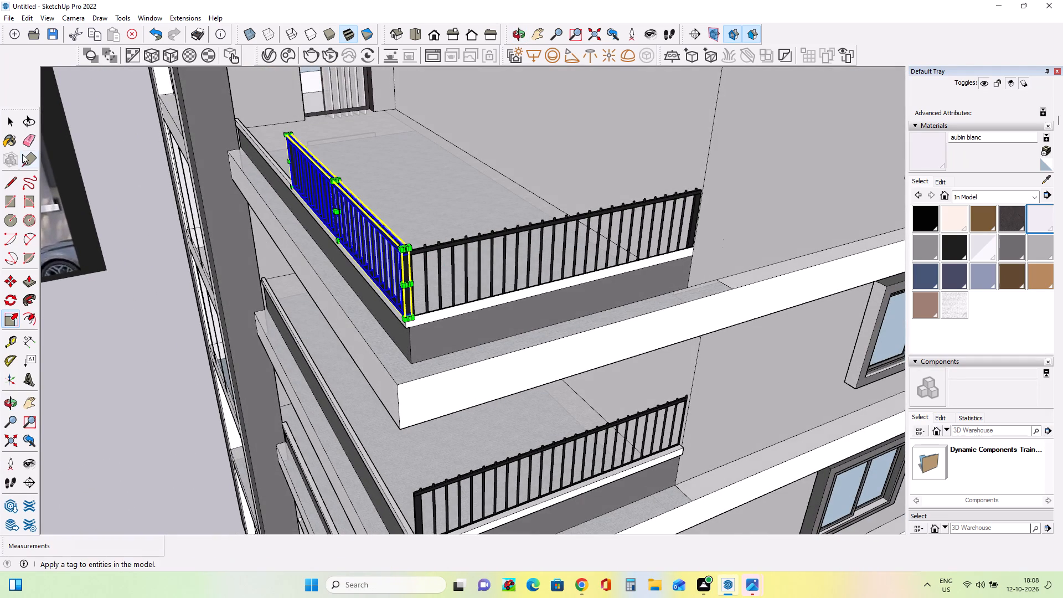
middle_drag(296, 218, 731, 268)
scroll(701, 184, up, 7)
click(726, 187)
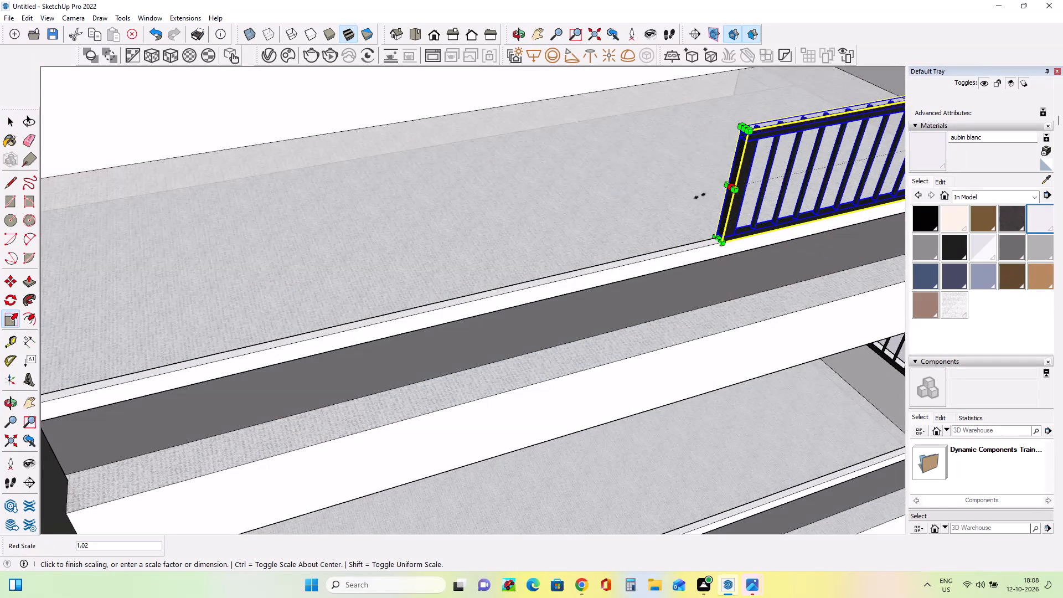
scroll(220, 283, down, 7)
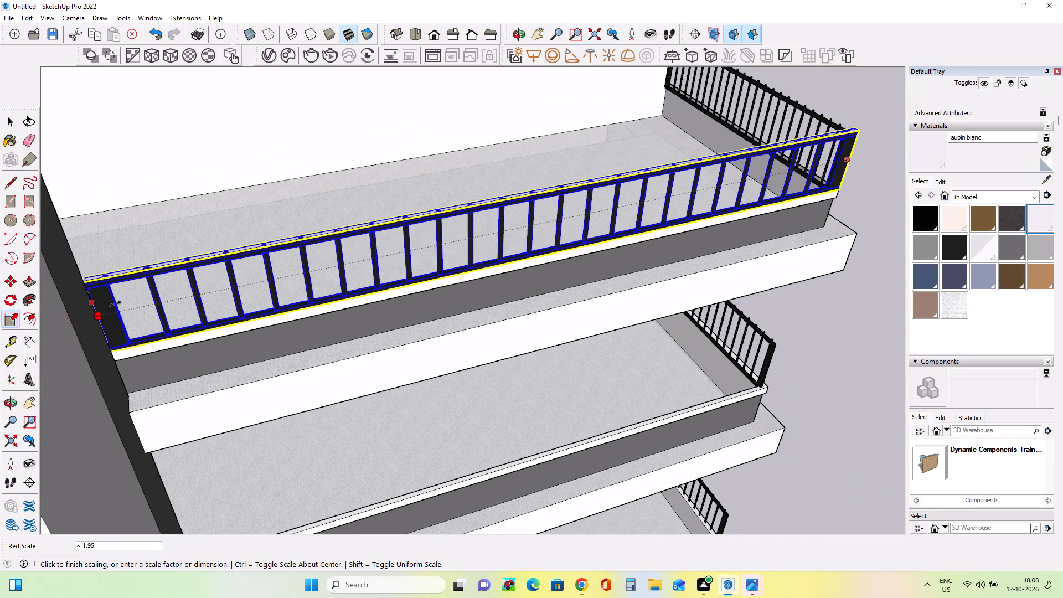
click(113, 304)
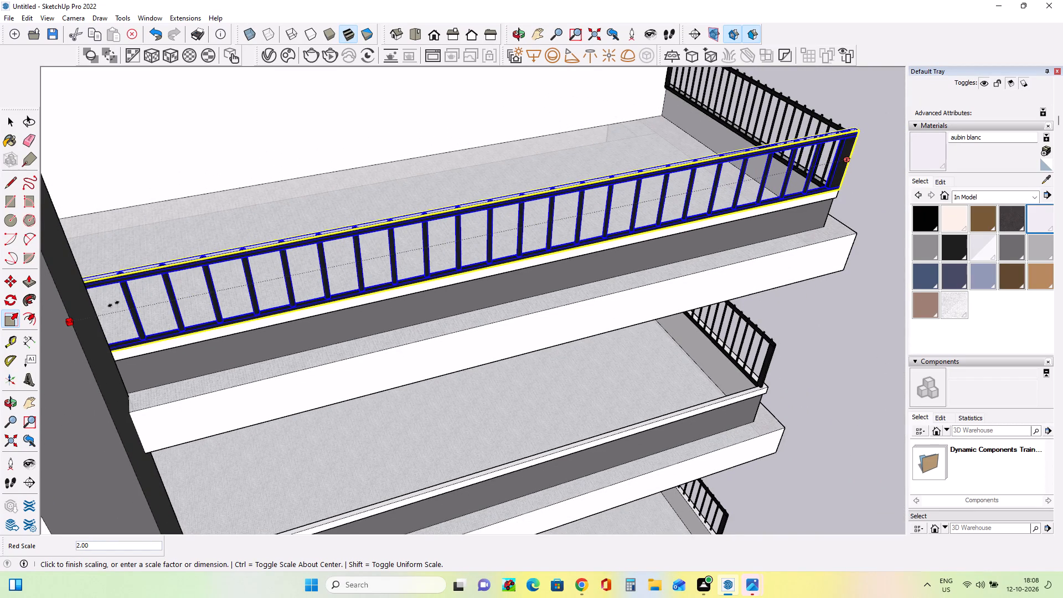
middle_drag(298, 331, 153, 302)
scroll(173, 309, down, 9)
middle_drag(585, 378, 510, 343)
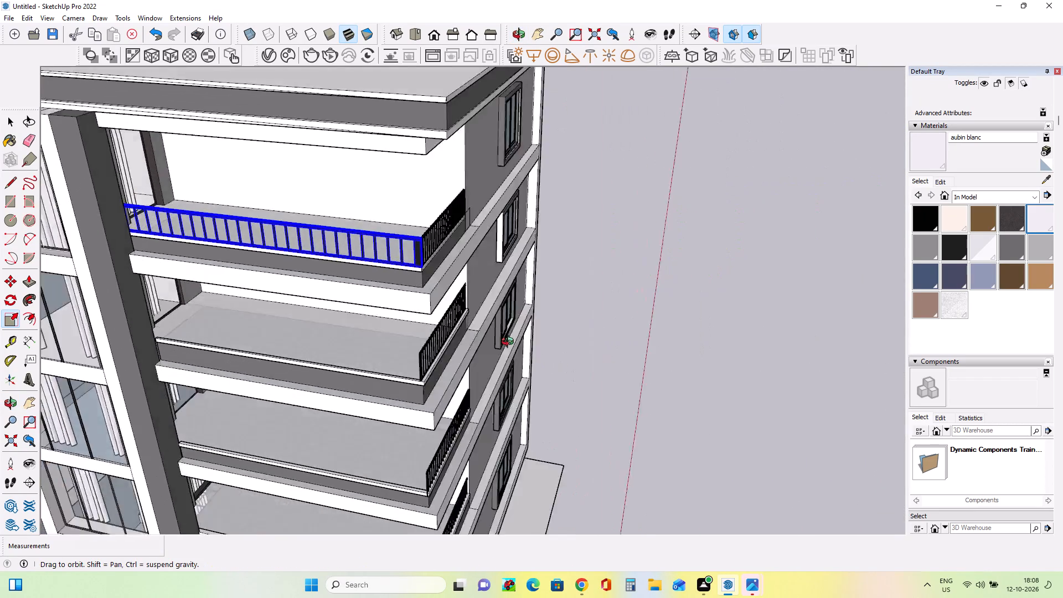
middle_drag(510, 343, 377, 304)
scroll(483, 280, down, 5)
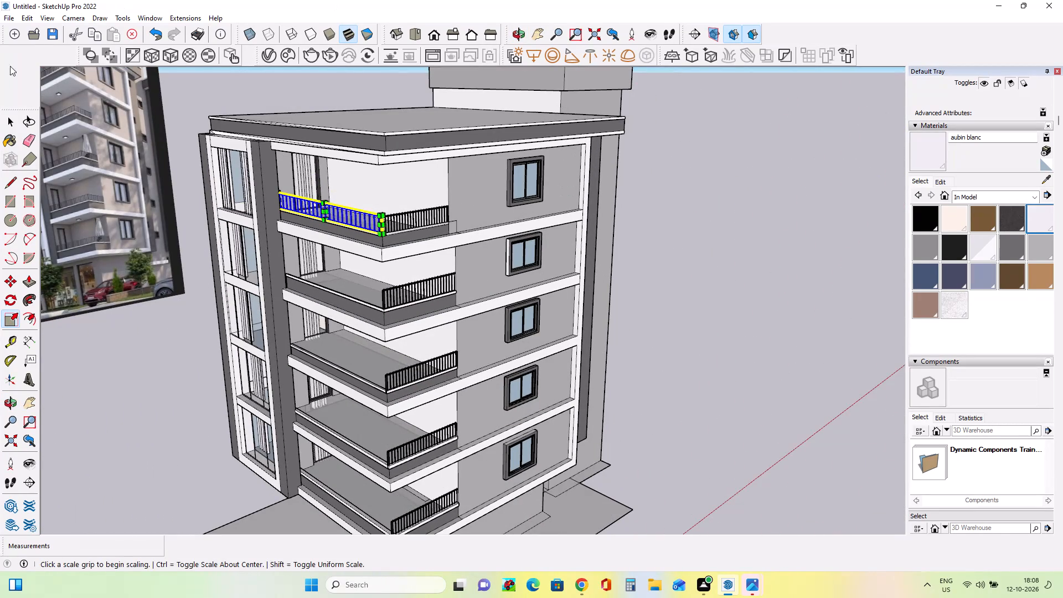
click(6, 124)
click(244, 102)
Examine the top balcony's front railing and the open front edges and side railings of the balconies below.
middle_drag(481, 257, 482, 278)
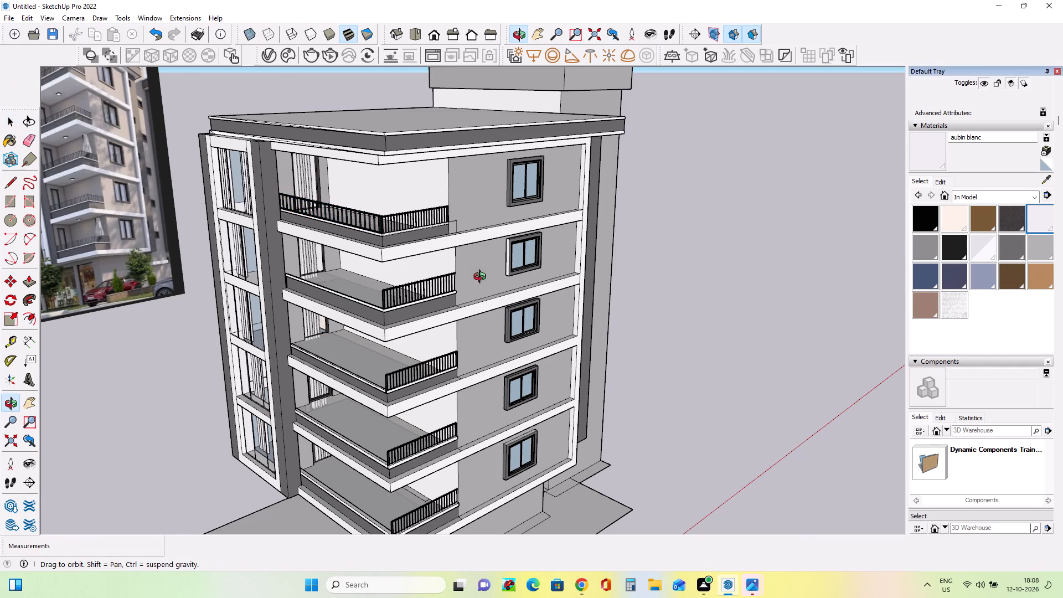
middle_drag(482, 278, 484, 285)
scroll(376, 345, up, 5)
middle_drag(386, 336, 429, 309)
click(445, 273)
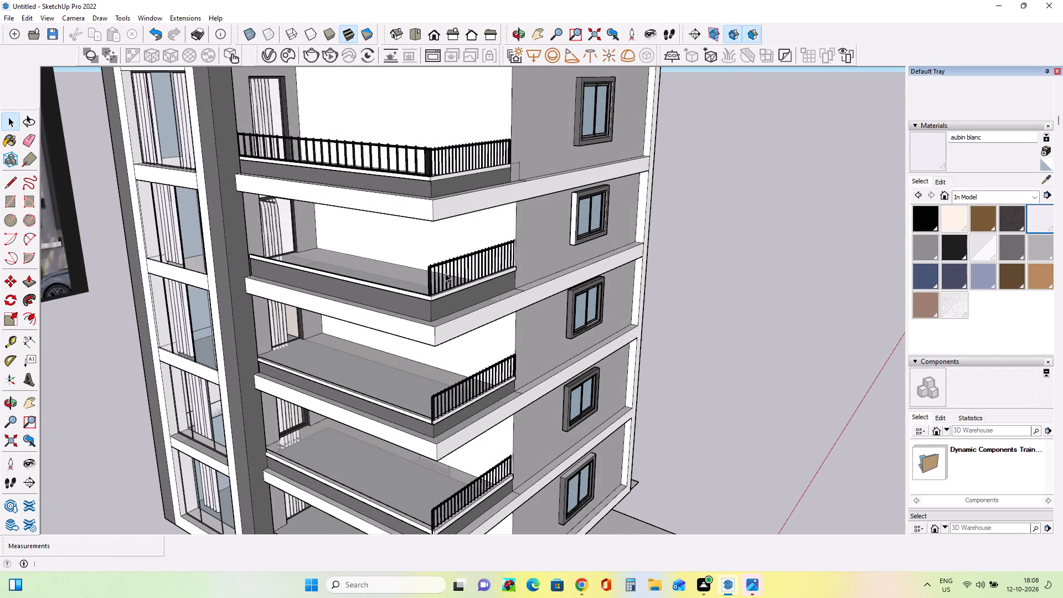
middle_click(431, 300)
middle_drag(378, 204, 388, 214)
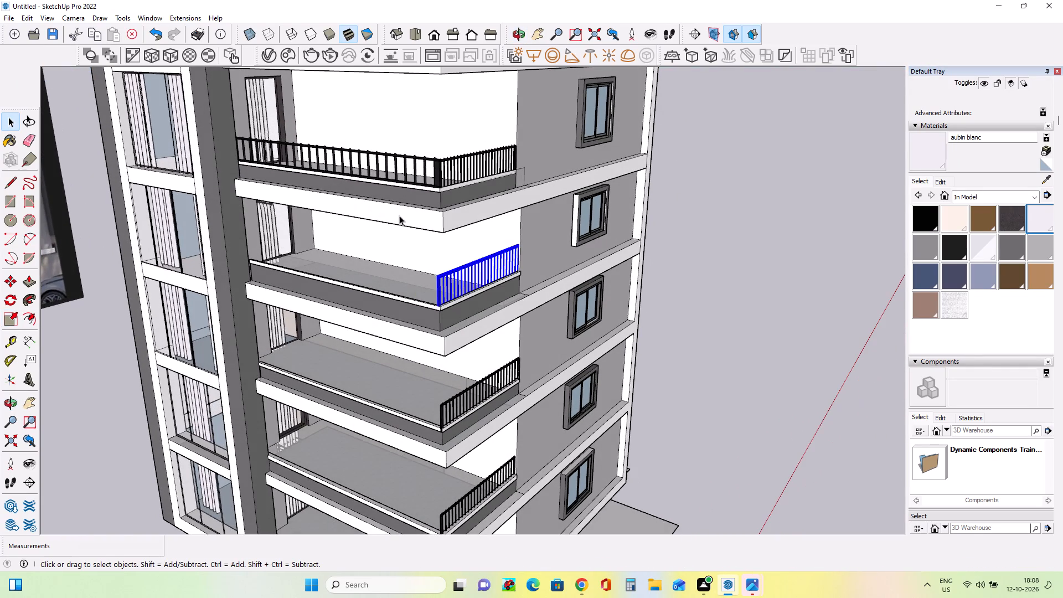
click(722, 252)
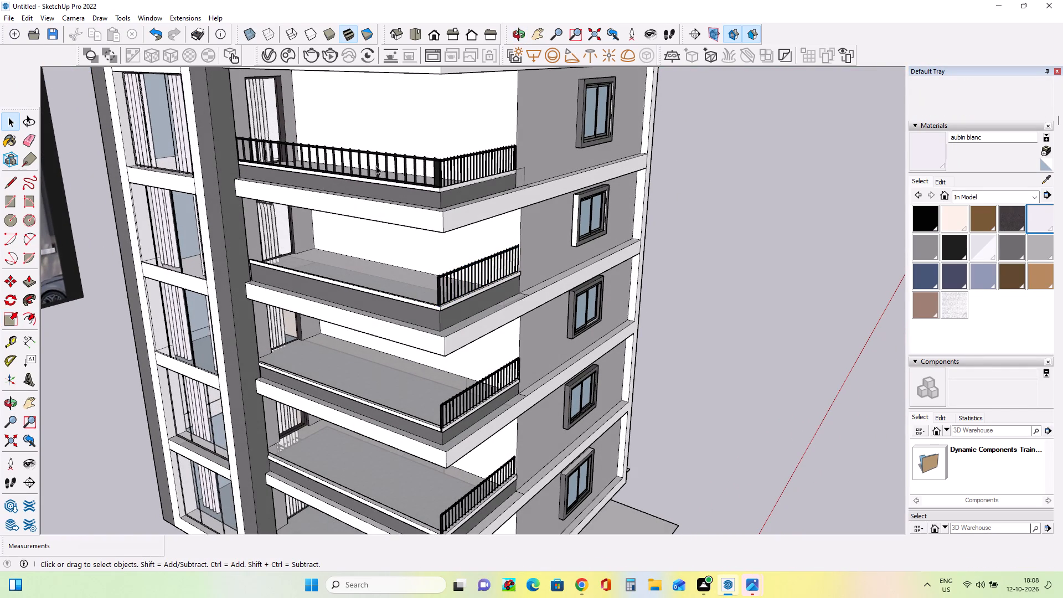
Copy the top balcony's front railing straight down onto the front edges of the three balconies below, aligning its bottom corner with each parapet.
click(378, 164)
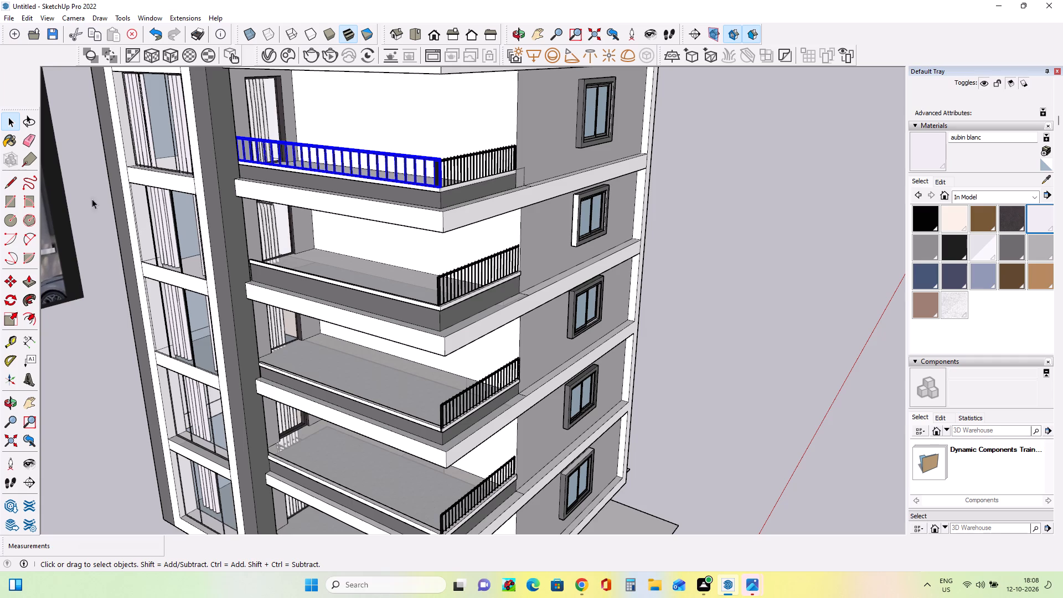
click(14, 281)
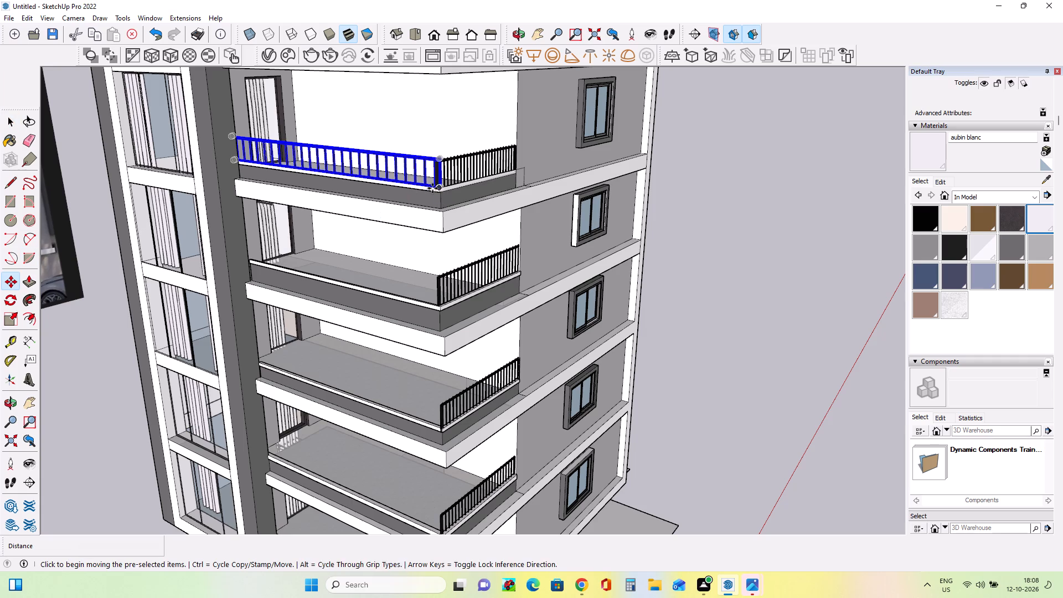
click(441, 190)
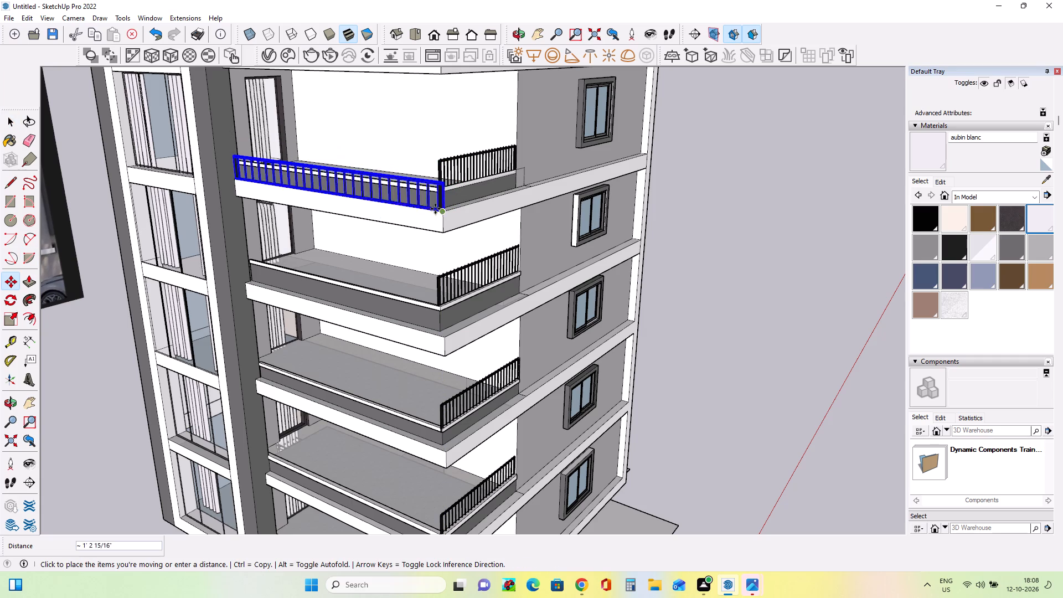
click(438, 305)
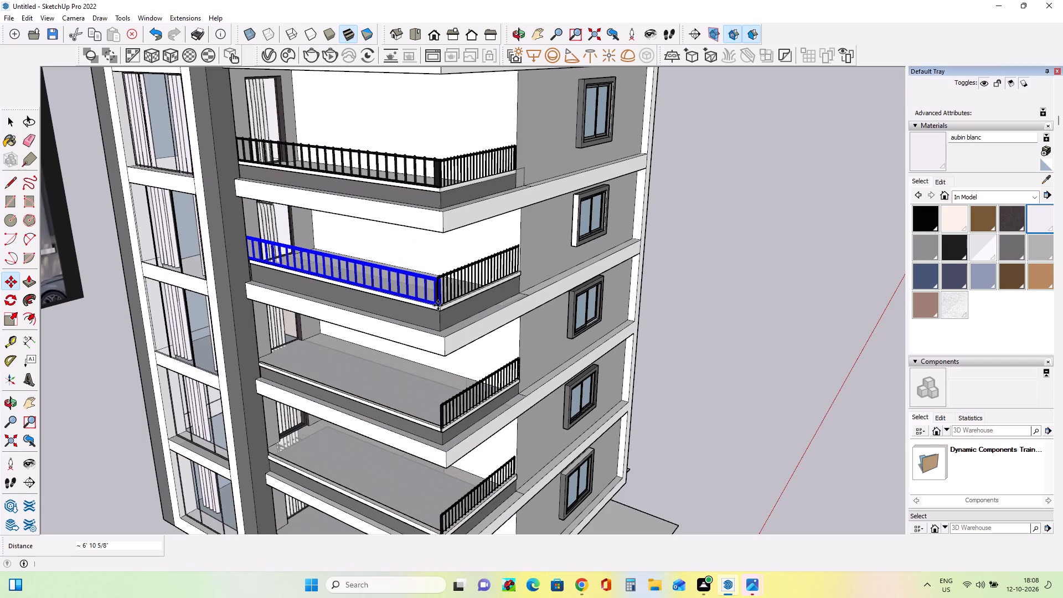
click(440, 307)
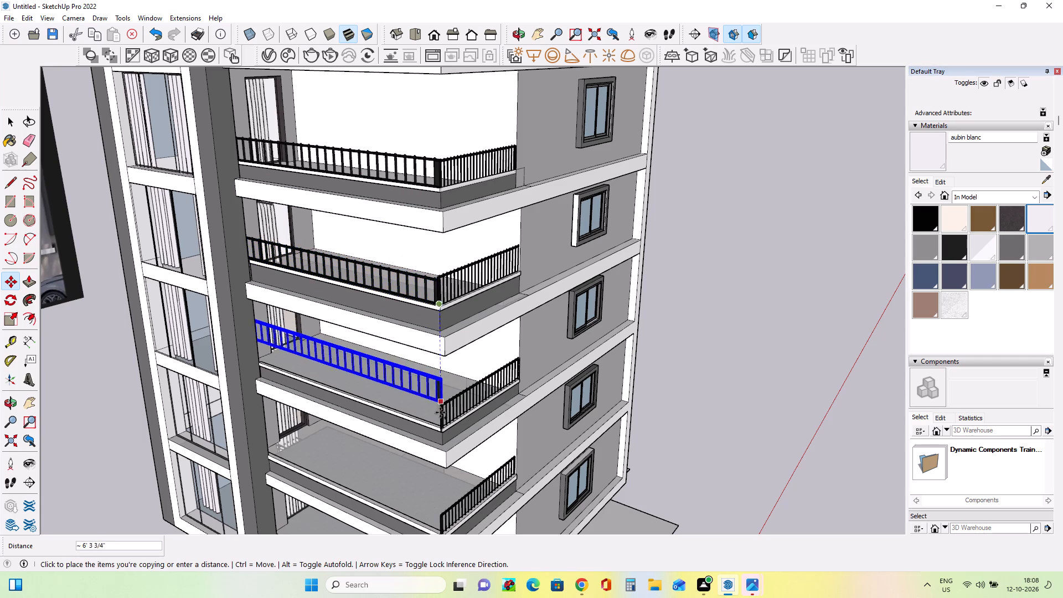
click(442, 429)
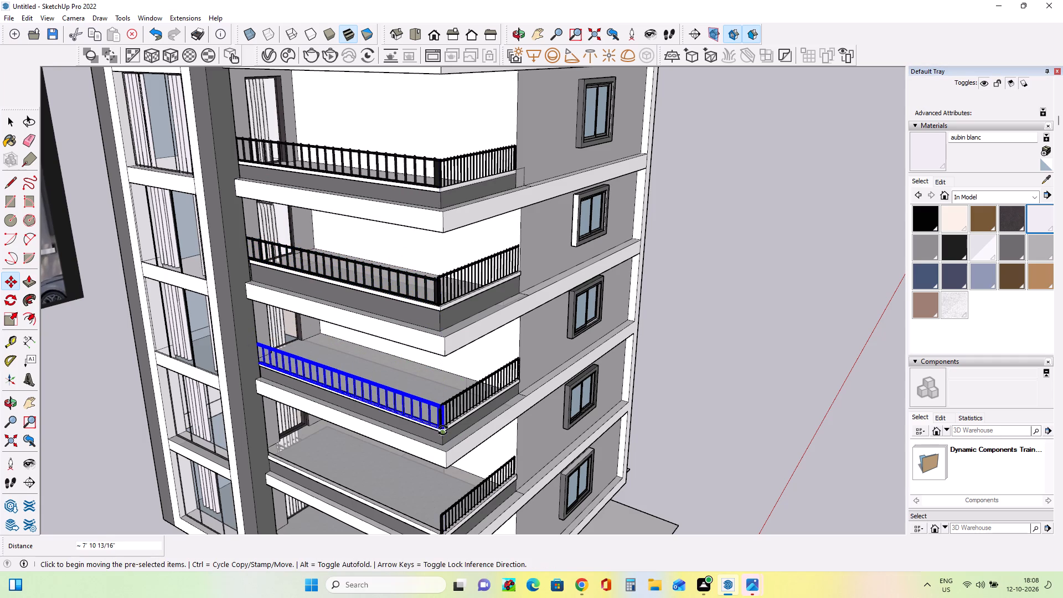
click(443, 437)
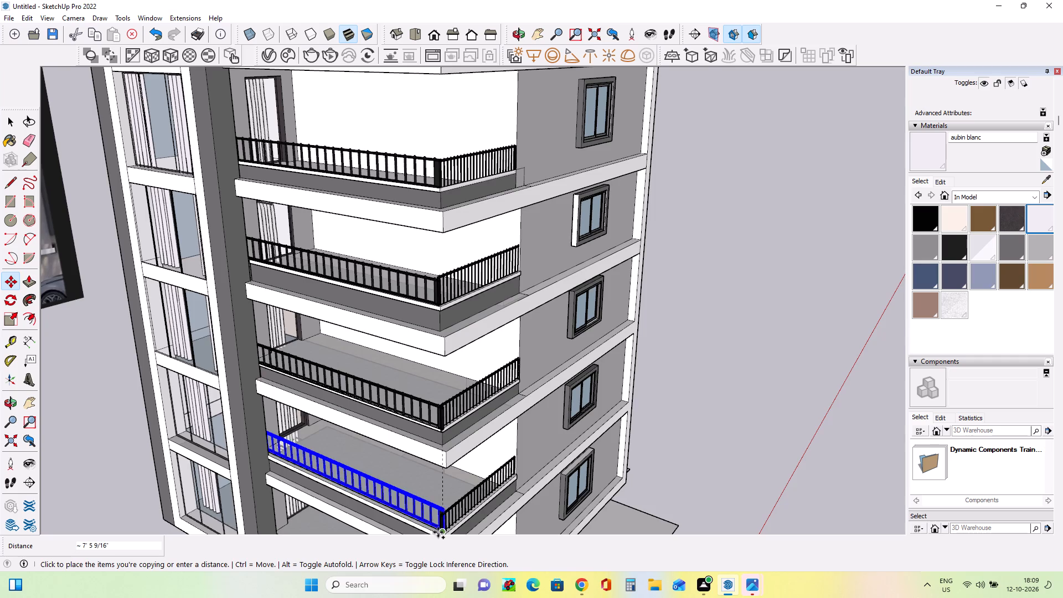
middle_drag(438, 532, 461, 429)
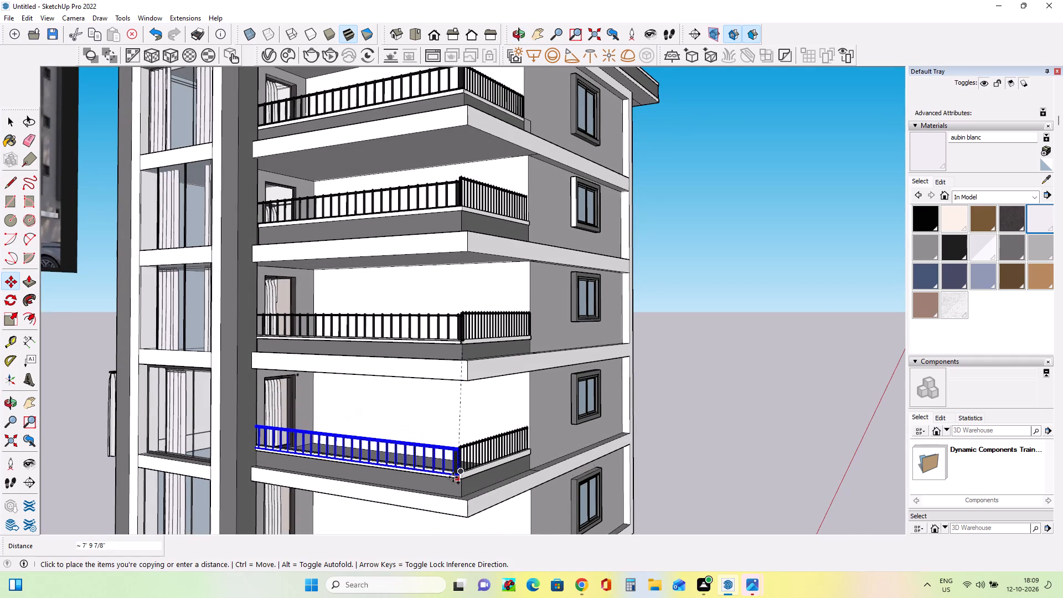
click(453, 477)
Move the fourth balcony's front railing by about 1 5/16" so its bottom corner meets the parapet cap beside the side railing.
middle_drag(507, 480, 407, 497)
scroll(374, 491, up, 9)
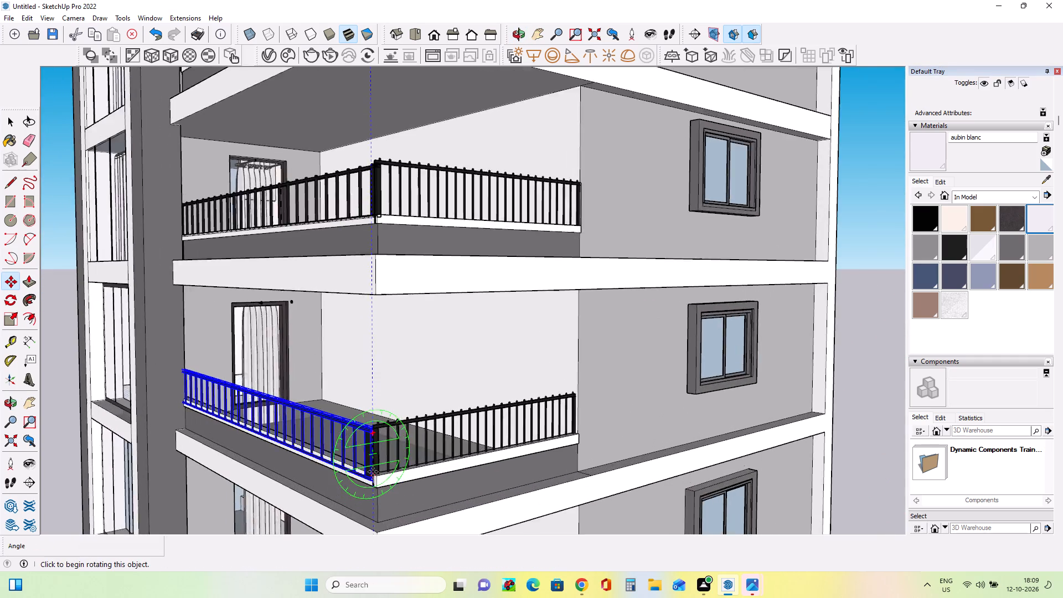
scroll(373, 472, up, 5)
middle_drag(369, 451, 358, 451)
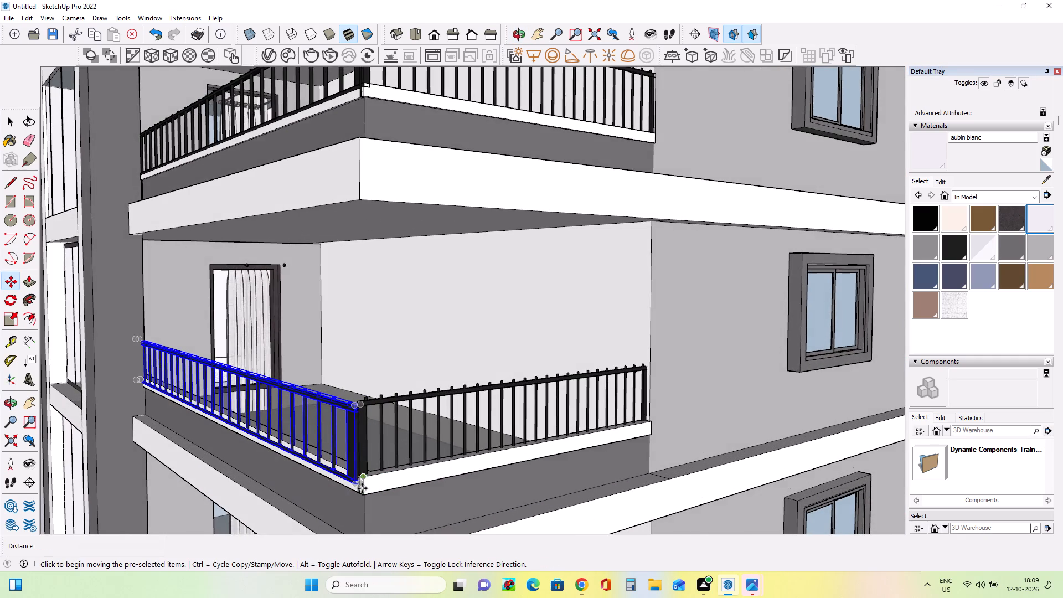
scroll(360, 498, up, 8)
click(351, 467)
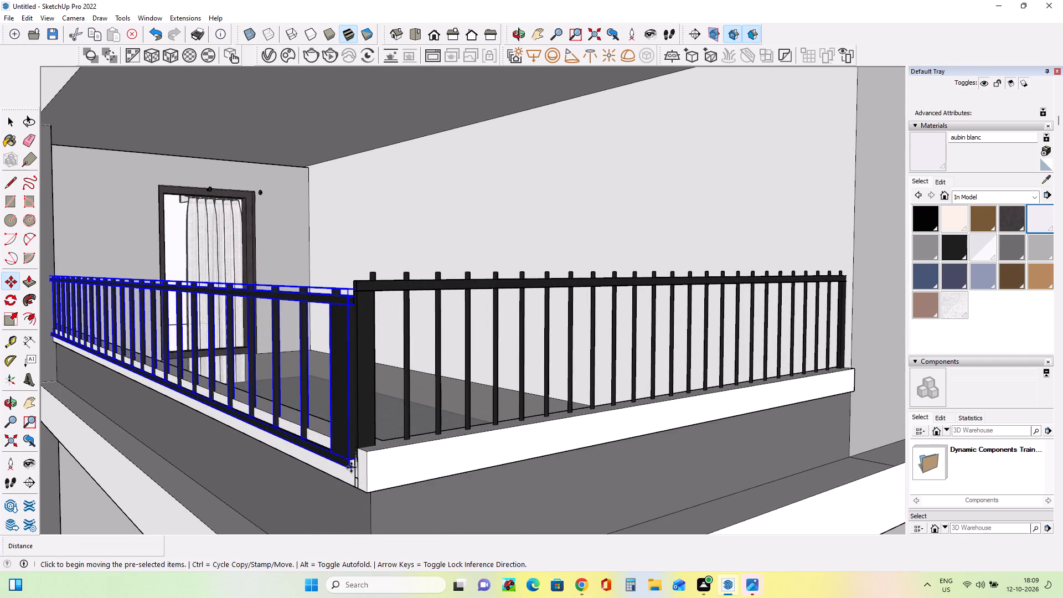
click(352, 457)
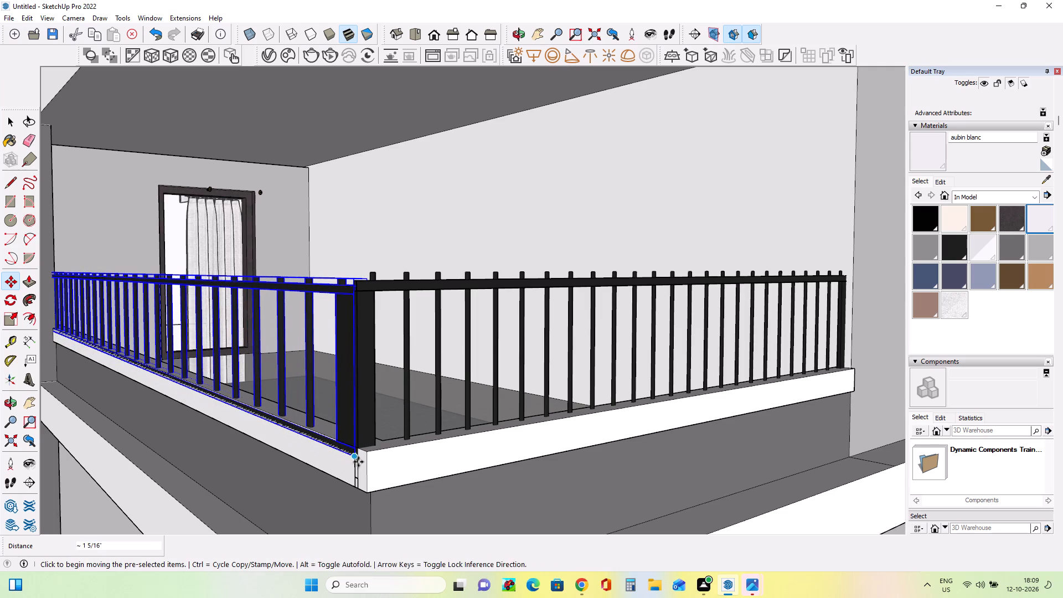
Copy the fourth balcony's front railing down about 7' 9" to the front edge of the lowest balcony.
scroll(376, 458, down, 20)
scroll(376, 458, down, 2)
scroll(379, 455, up, 1)
scroll(379, 455, down, 3)
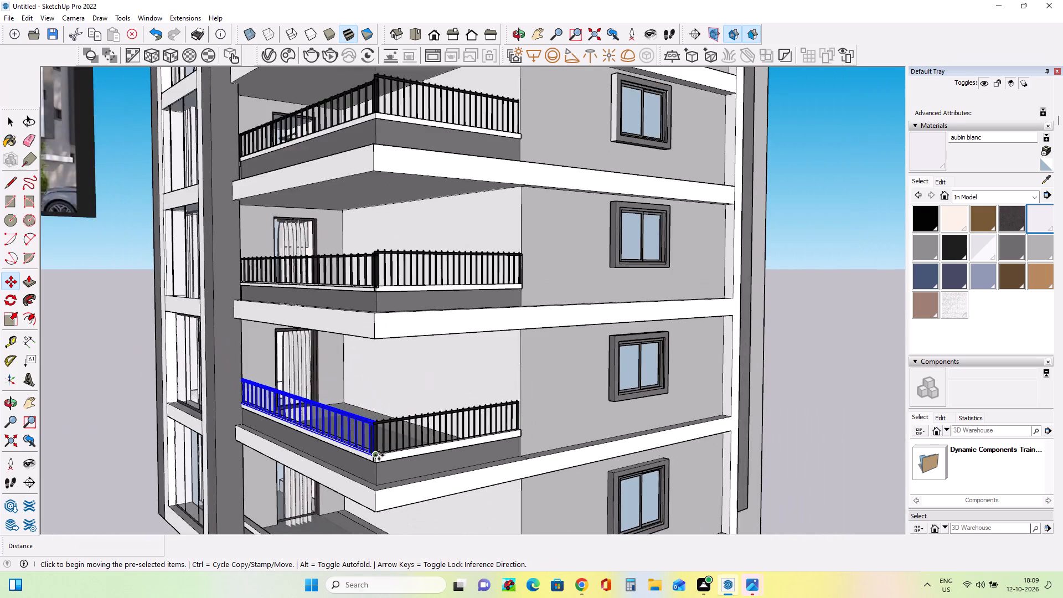
scroll(379, 455, down, 16)
scroll(379, 455, down, 5)
middle_drag(389, 445, 390, 453)
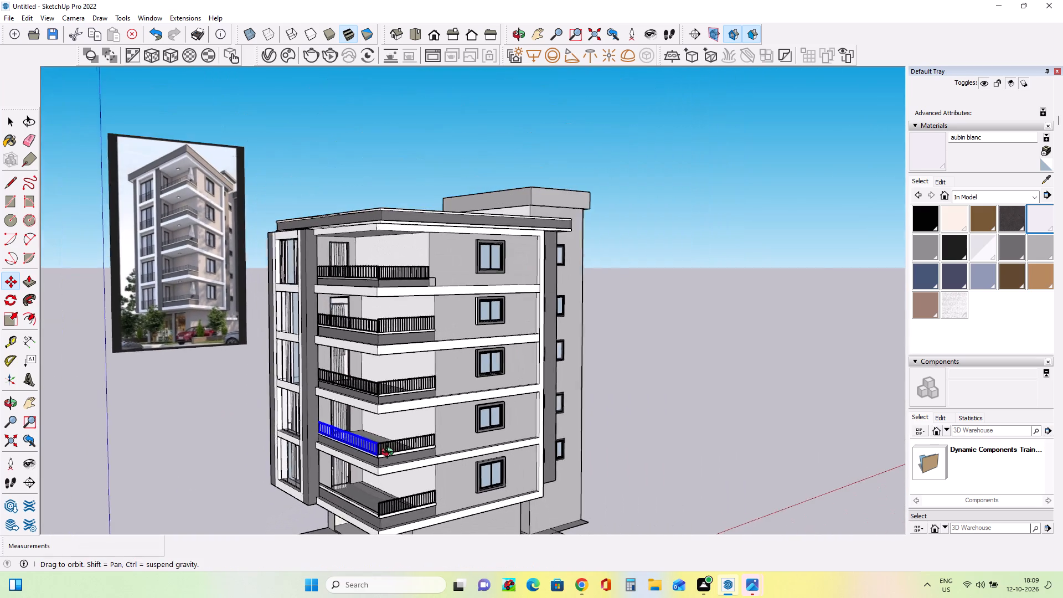
middle_drag(390, 453, 391, 467)
scroll(380, 501, up, 4)
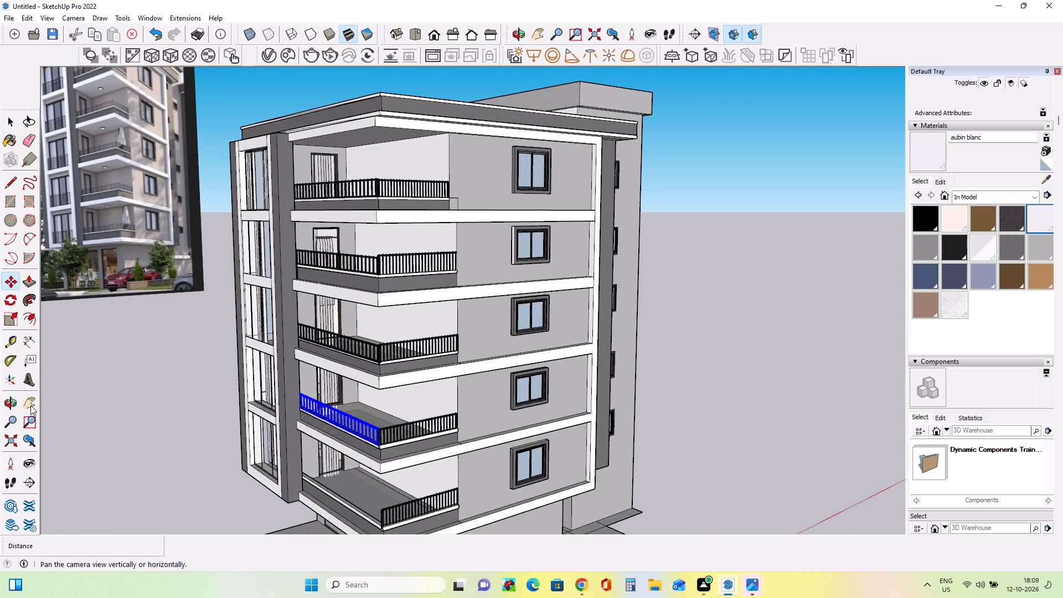
click(30, 405)
drag(367, 364, 374, 261)
middle_drag(389, 377, 477, 390)
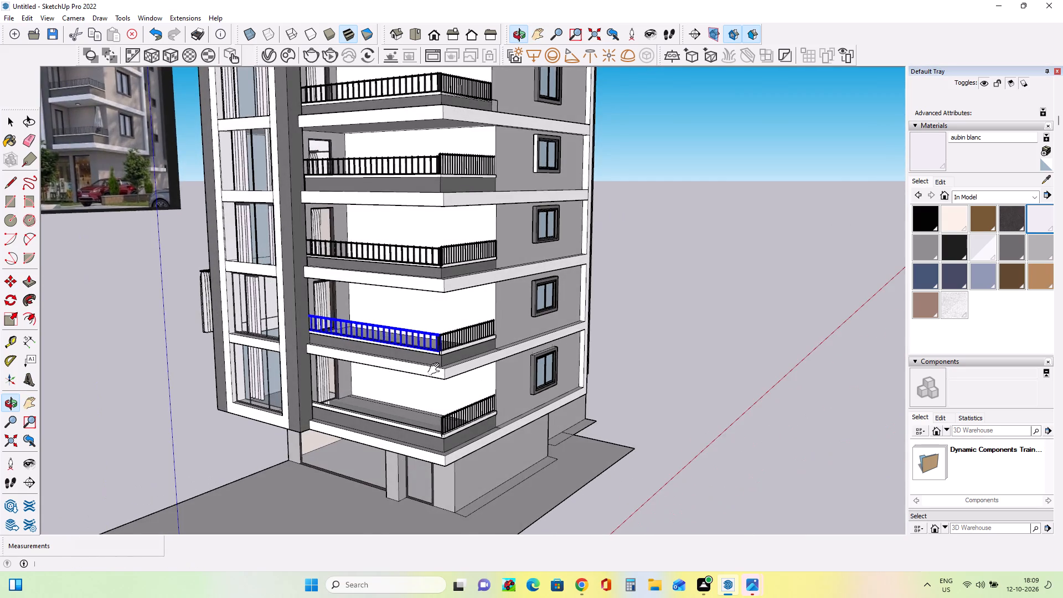
scroll(436, 369, up, 4)
click(13, 276)
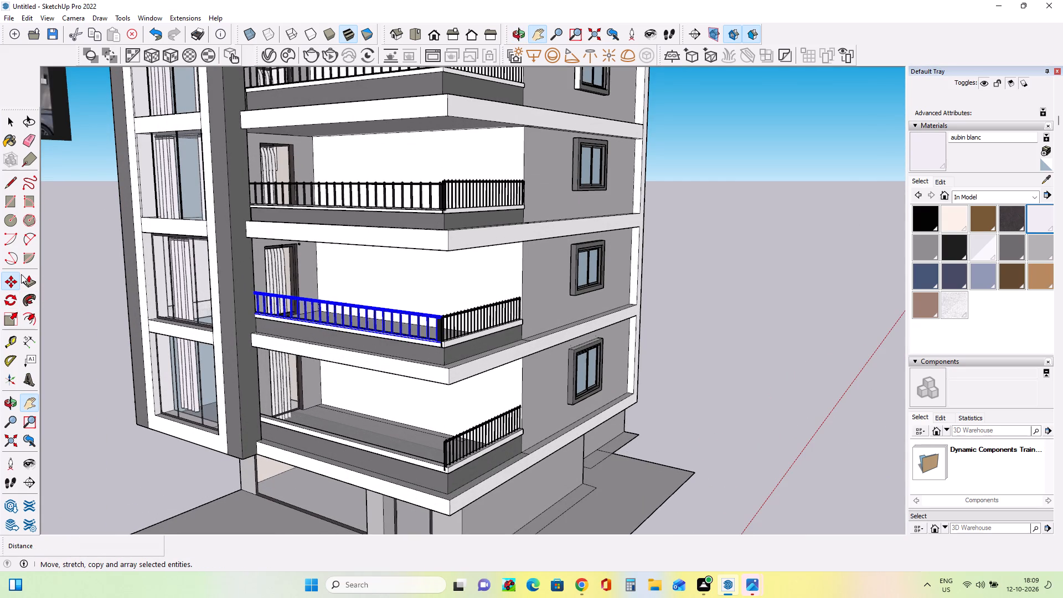
click(441, 343)
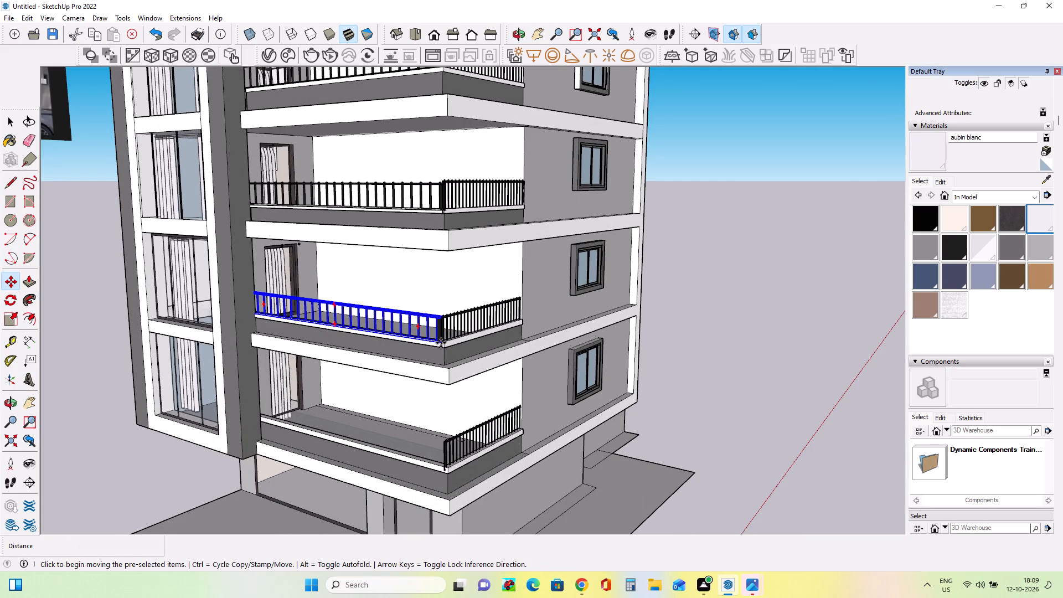
click(448, 470)
Move the lowest balcony's front railing by about 3 1/4" to line it up with the parapet cap and the side railing's corner post.
middle_drag(494, 473, 417, 472)
scroll(375, 465, up, 2)
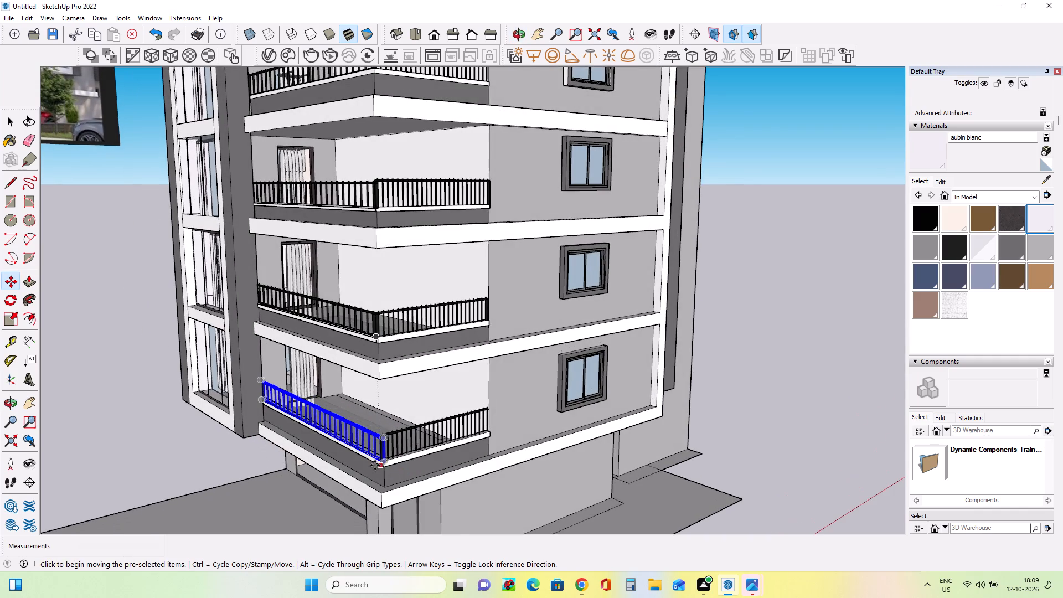
scroll(375, 465, up, 4)
scroll(375, 465, down, 1)
scroll(375, 465, up, 11)
middle_drag(406, 457, 396, 457)
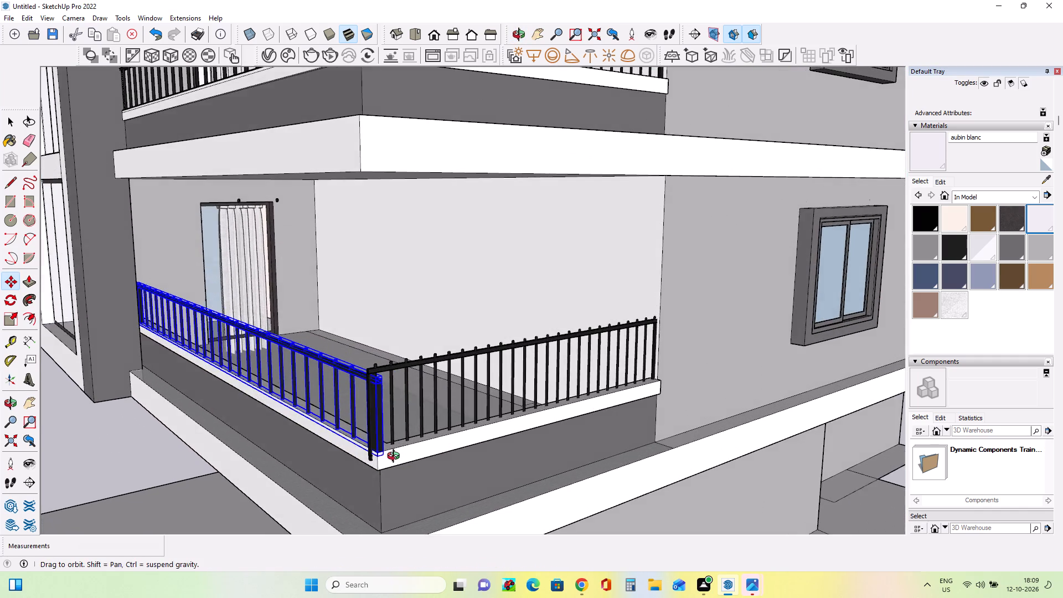
middle_drag(396, 457, 386, 457)
scroll(364, 459, up, 4)
click(361, 452)
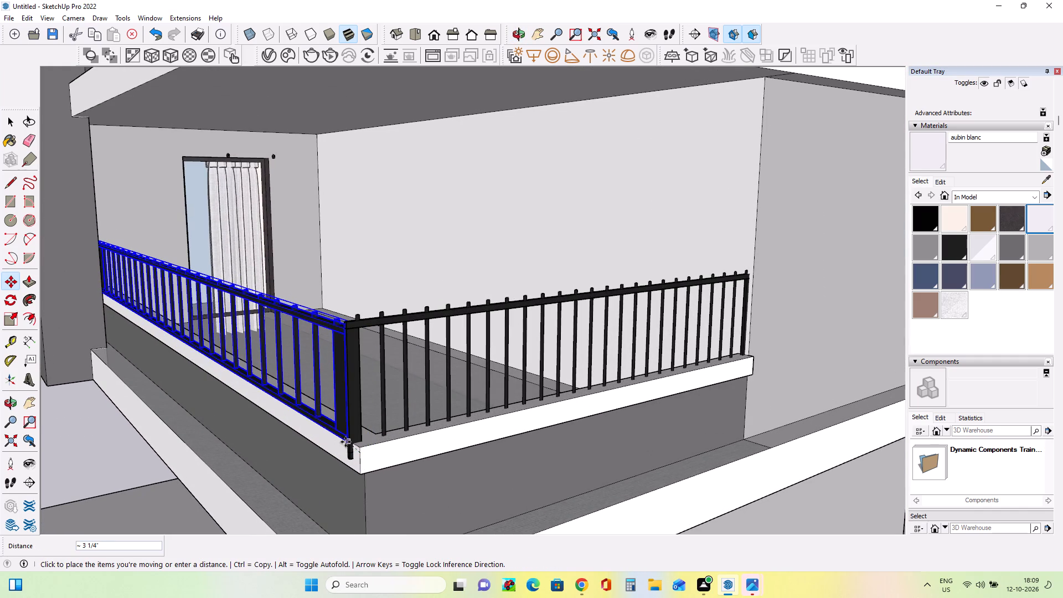
click(345, 442)
Move the front railing of the second balcony from the top by about 3/4" to align its bottom corner with the side railing's post.
scroll(348, 441, down, 2)
scroll(348, 441, up, 1)
scroll(348, 441, down, 14)
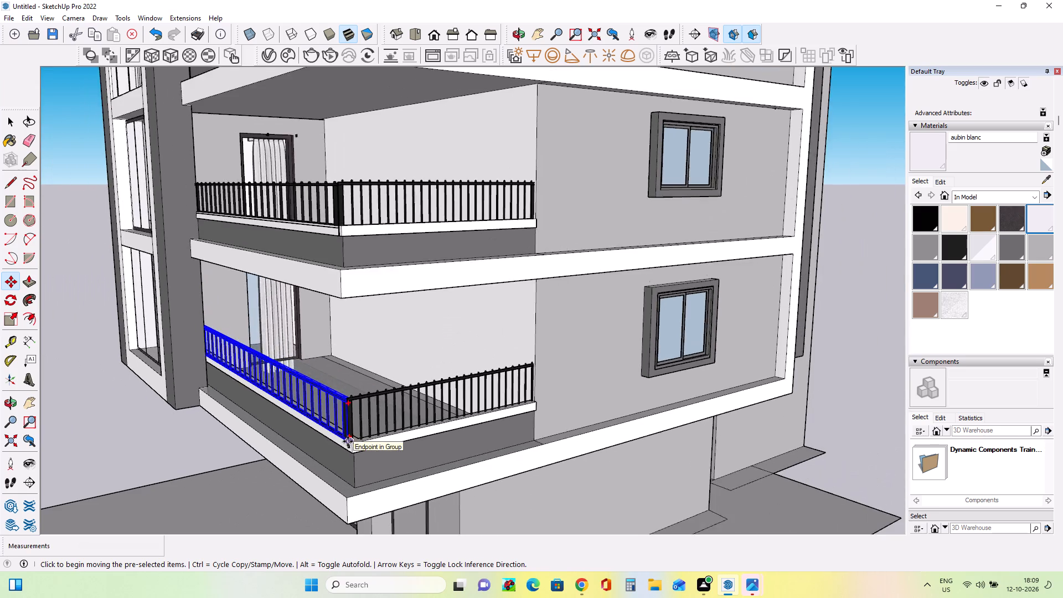
scroll(348, 441, down, 18)
scroll(348, 441, down, 5)
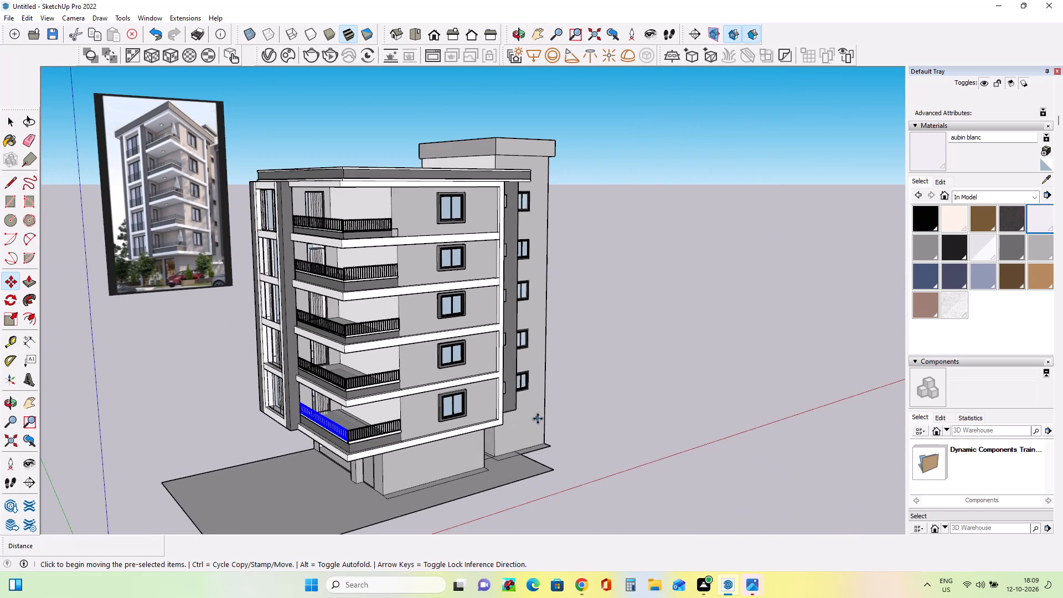
middle_drag(538, 419, 479, 429)
scroll(365, 323, up, 9)
middle_drag(291, 192, 309, 216)
scroll(306, 228, up, 9)
middle_drag(306, 229, 342, 234)
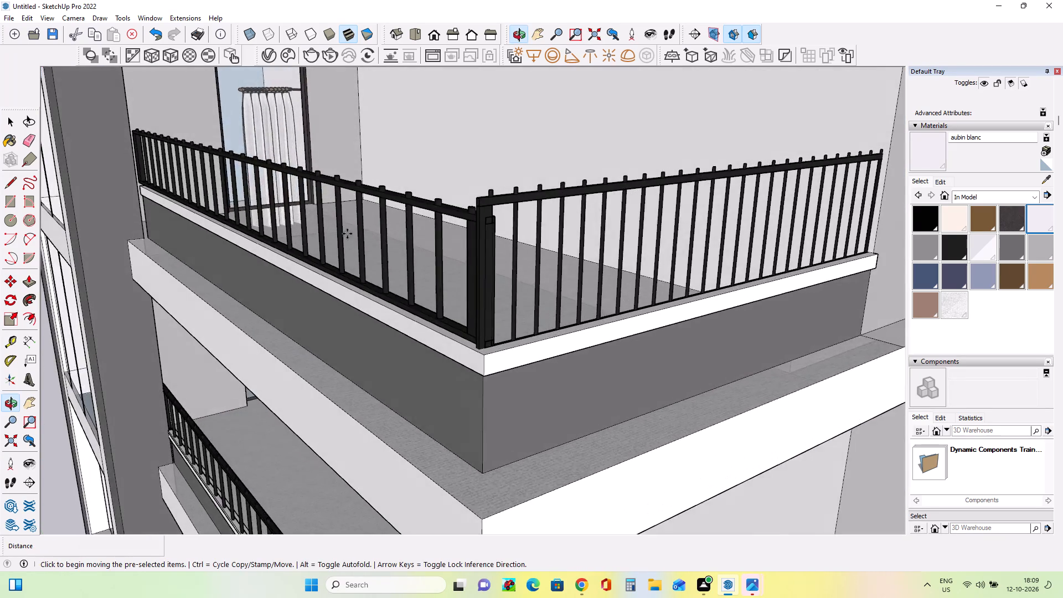
scroll(348, 234, down, 4)
drag(27, 140, 19, 133)
drag(19, 133, 9, 118)
double_click(9, 118)
click(49, 186)
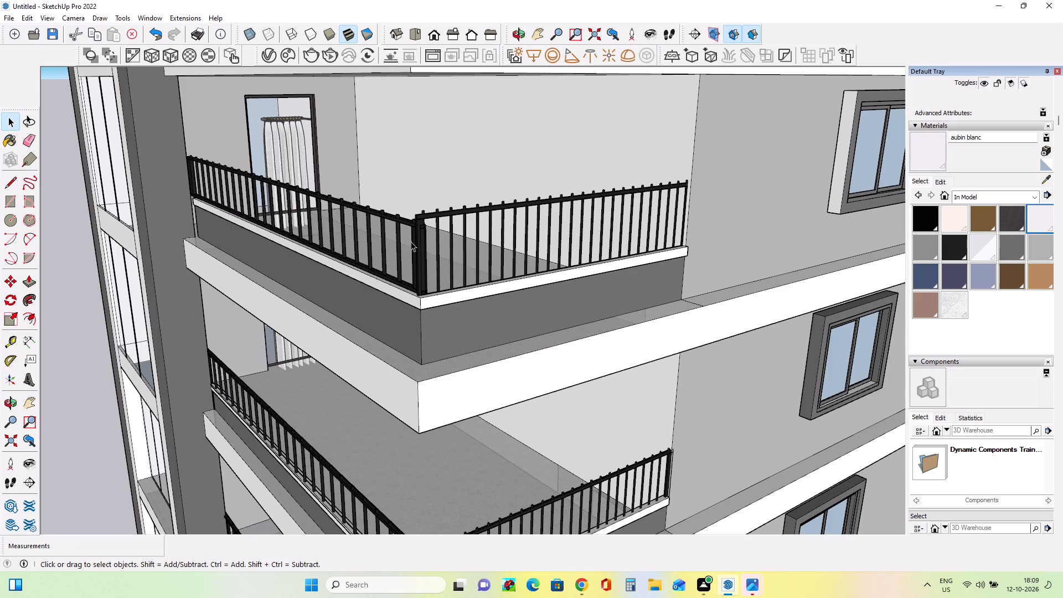
click(383, 242)
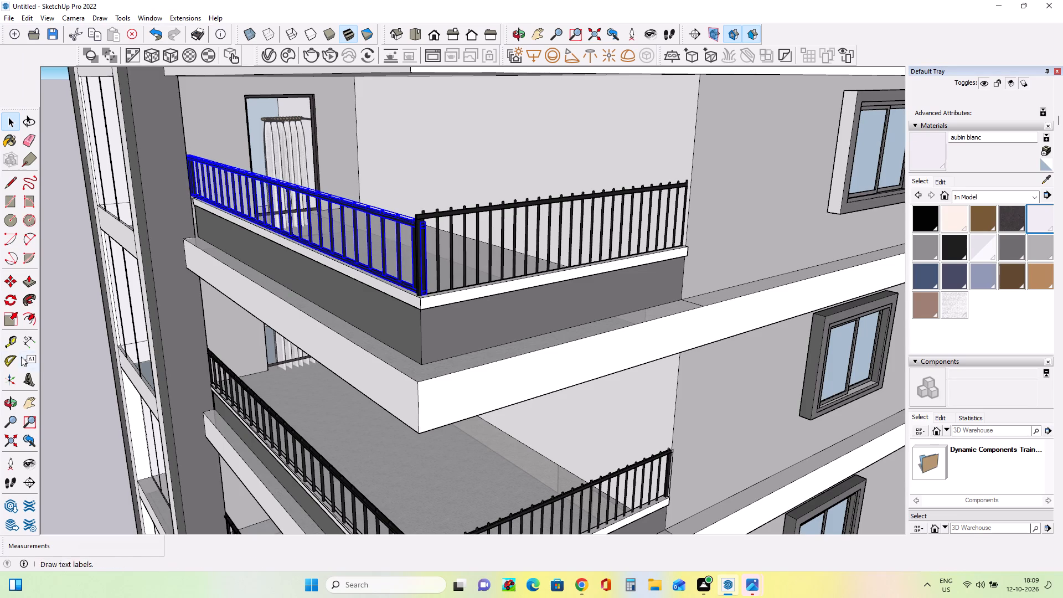
click(7, 283)
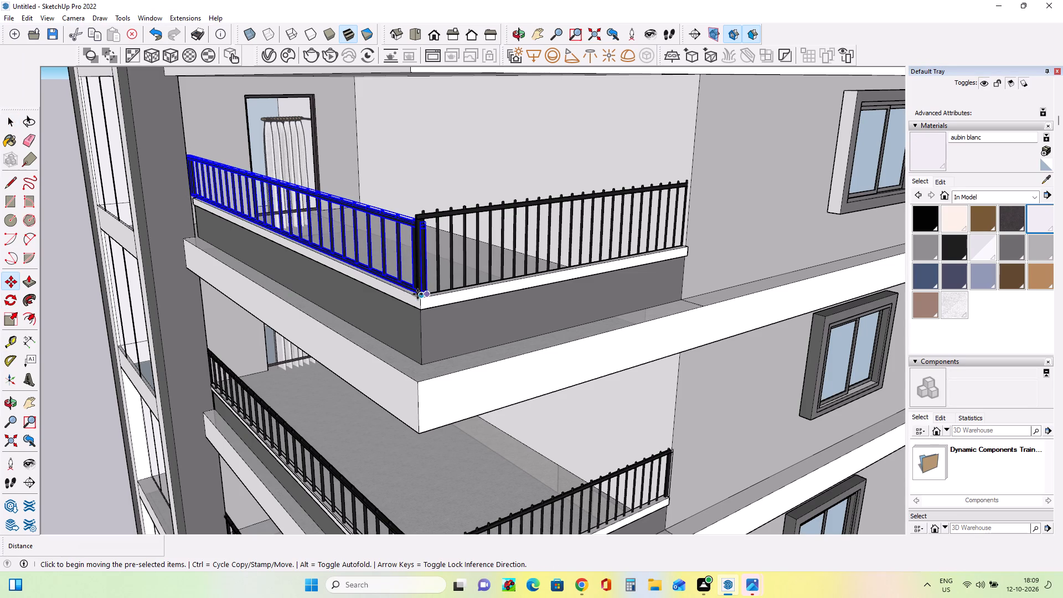
click(419, 293)
click(420, 286)
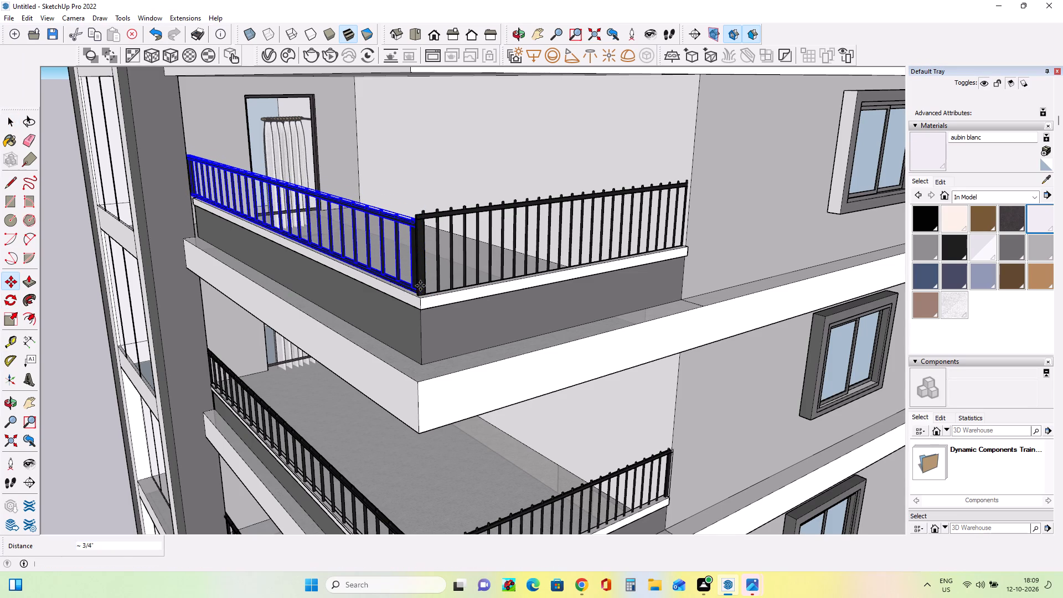
Scale that front railing's height from its top edge by about 1.10 to match the adjoining side railing.
middle_drag(415, 264, 419, 285)
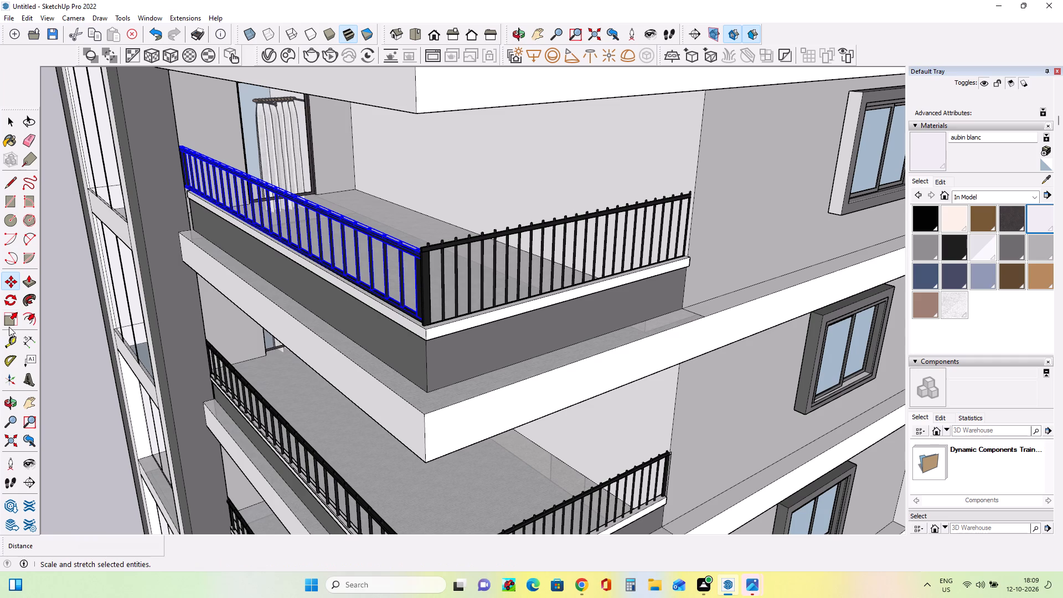
click(9, 321)
middle_drag(376, 244, 390, 317)
middle_drag(275, 293, 288, 283)
scroll(285, 270, up, 6)
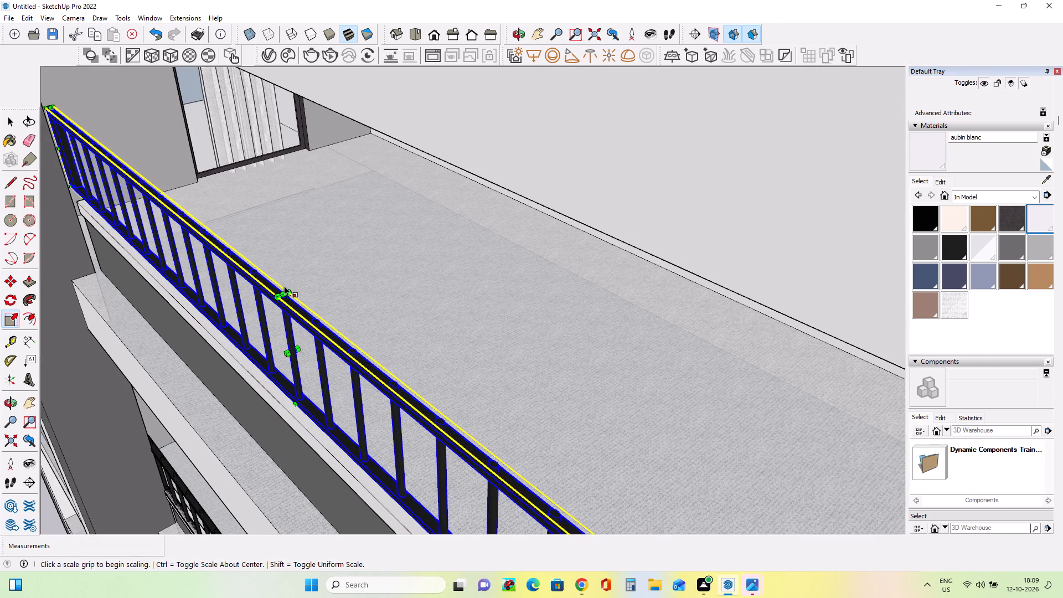
click(281, 290)
scroll(287, 273, down, 3)
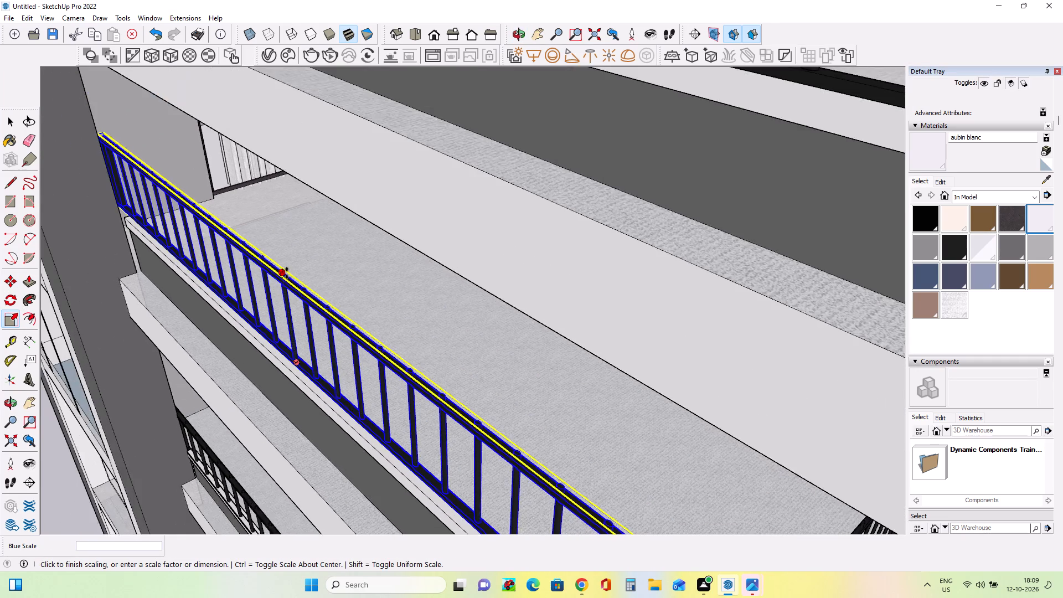
scroll(287, 273, down, 5)
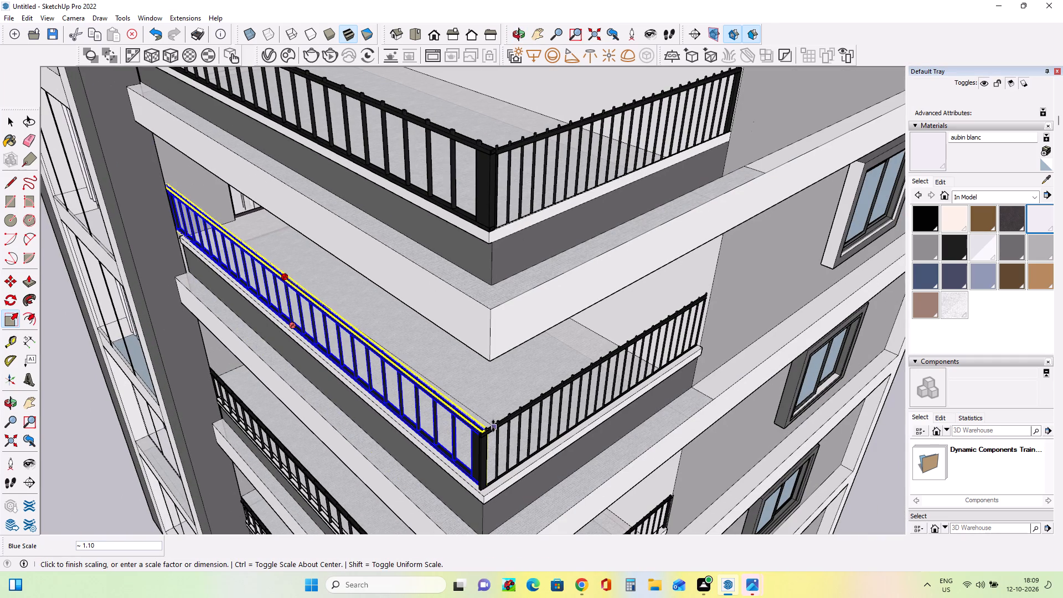
click(493, 426)
Examine the railing corners on the upper balconies and the overall facade beside the reference photo.
middle_drag(480, 456, 479, 364)
scroll(480, 363, down, 10)
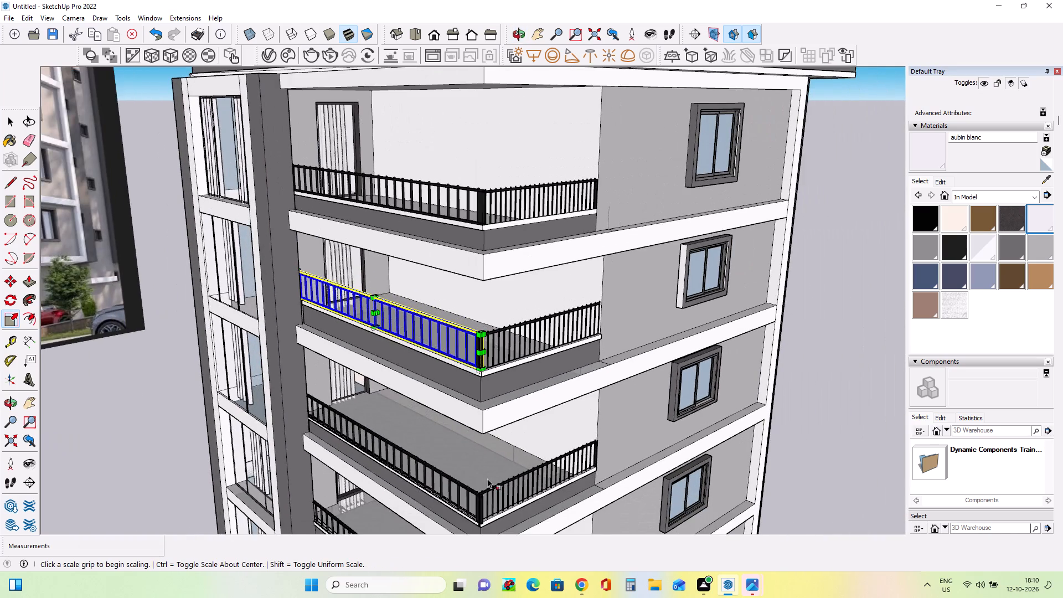
scroll(480, 506, up, 16)
scroll(474, 480, down, 6)
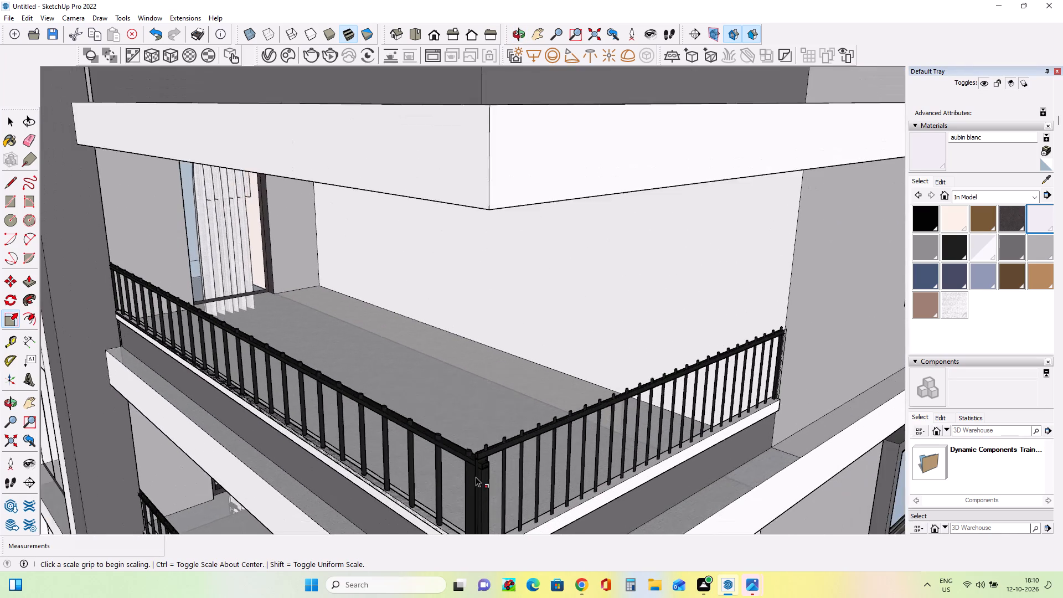
scroll(476, 477, down, 20)
scroll(492, 417, down, 5)
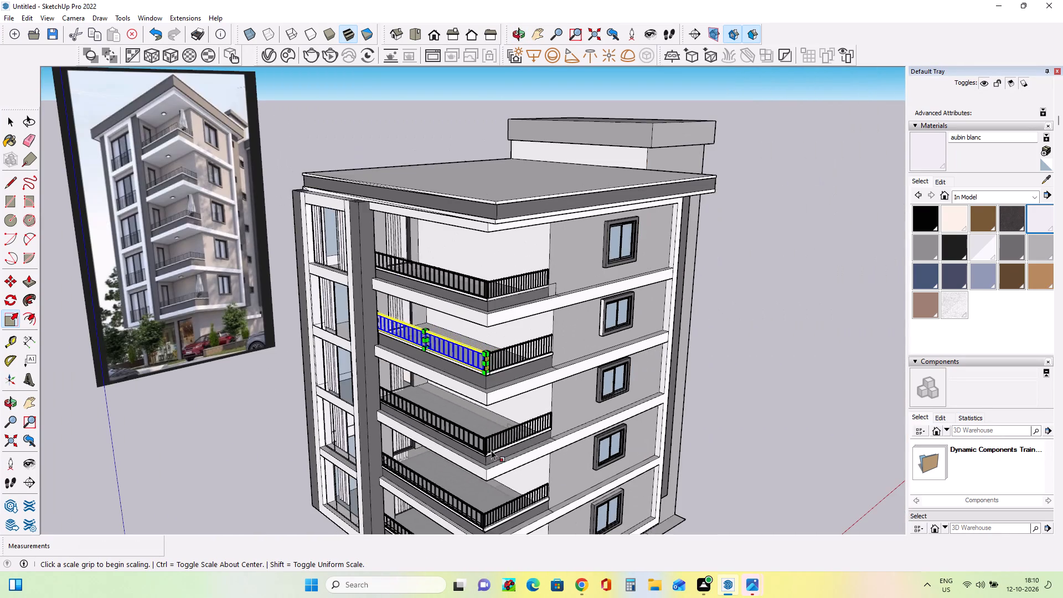
Clear the railing selection and examine the front and side railings on all five balconies from several angles.
scroll(481, 525, up, 10)
scroll(520, 390, down, 11)
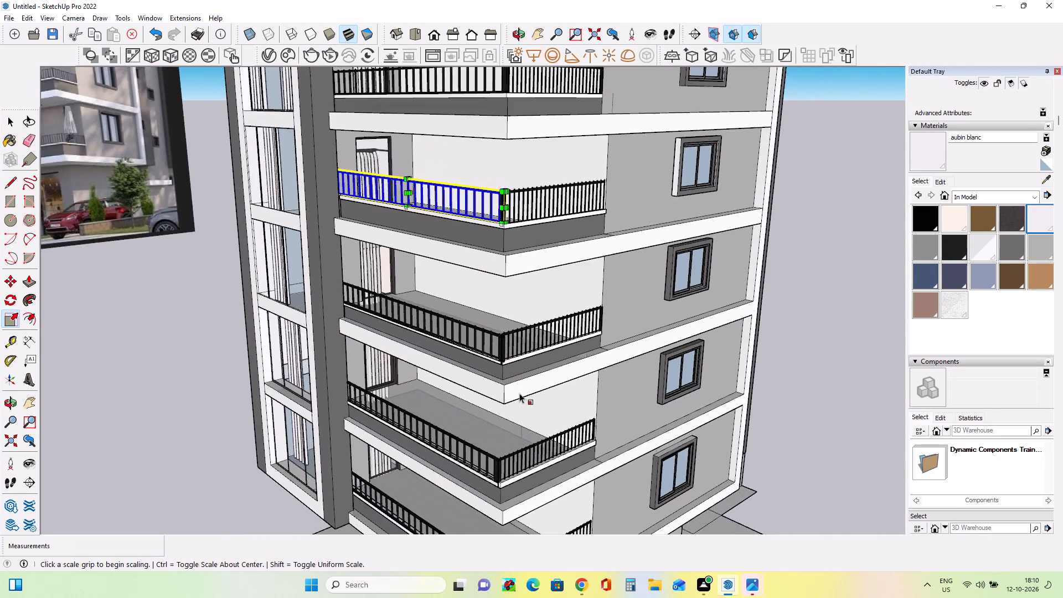
scroll(519, 393, down, 7)
scroll(523, 518, up, 14)
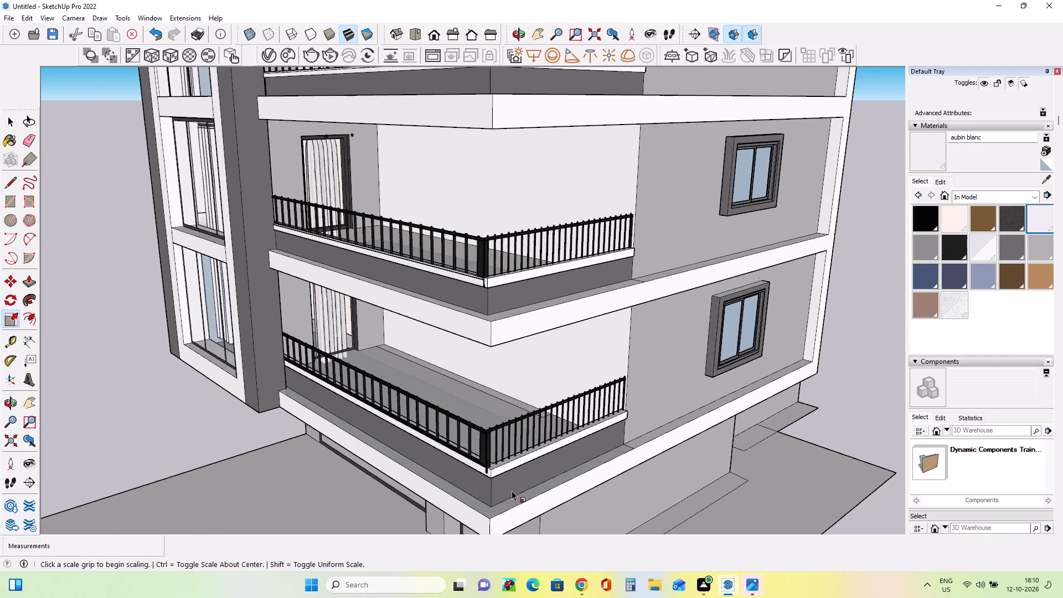
middle_drag(512, 484, 532, 454)
scroll(533, 453, down, 18)
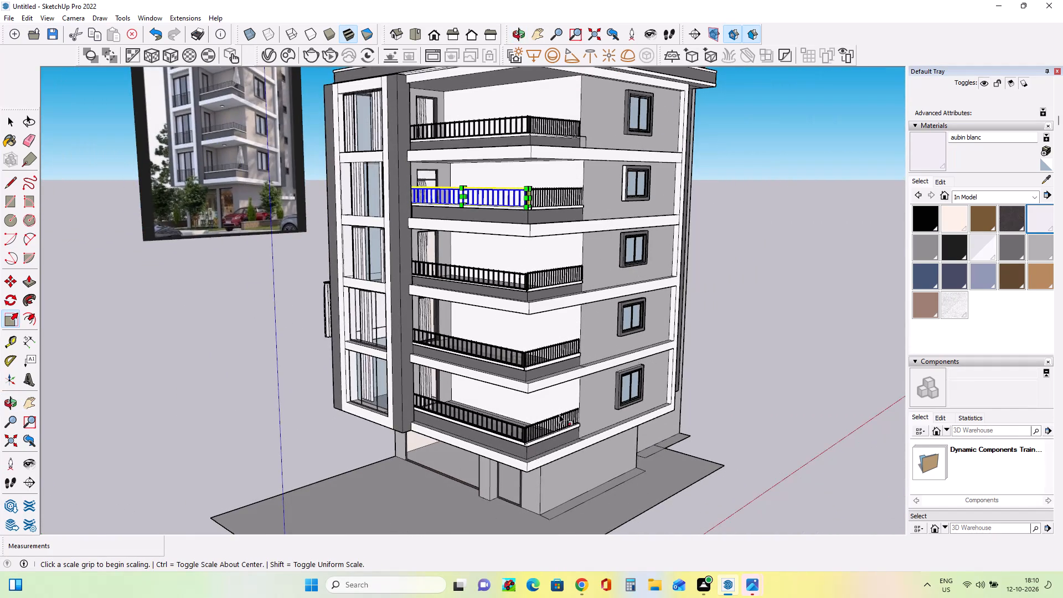
middle_drag(559, 414, 563, 442)
click(17, 122)
click(90, 223)
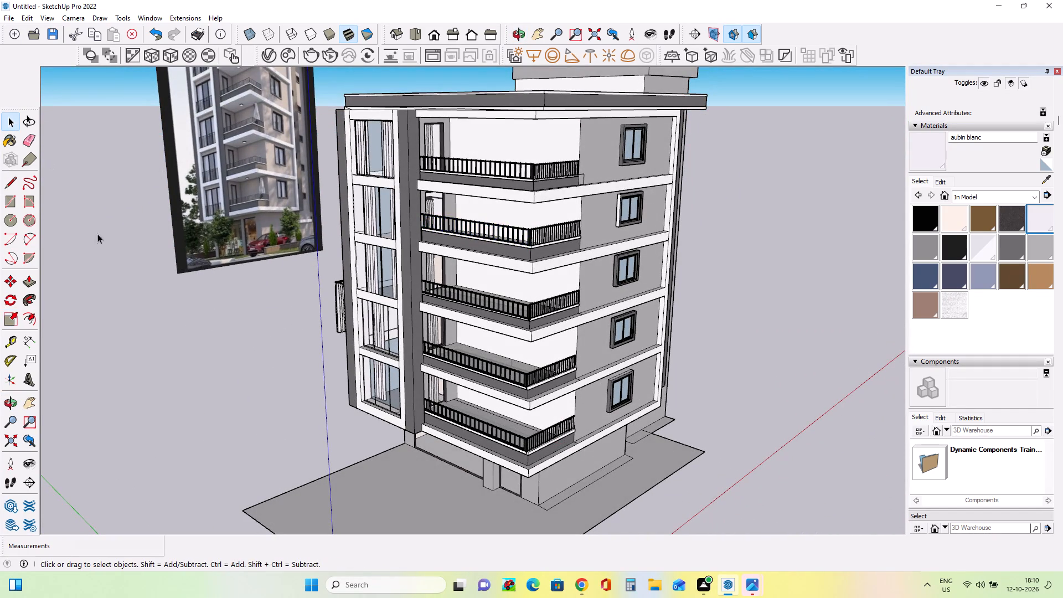
middle_drag(158, 273, 179, 340)
middle_drag(575, 344, 583, 303)
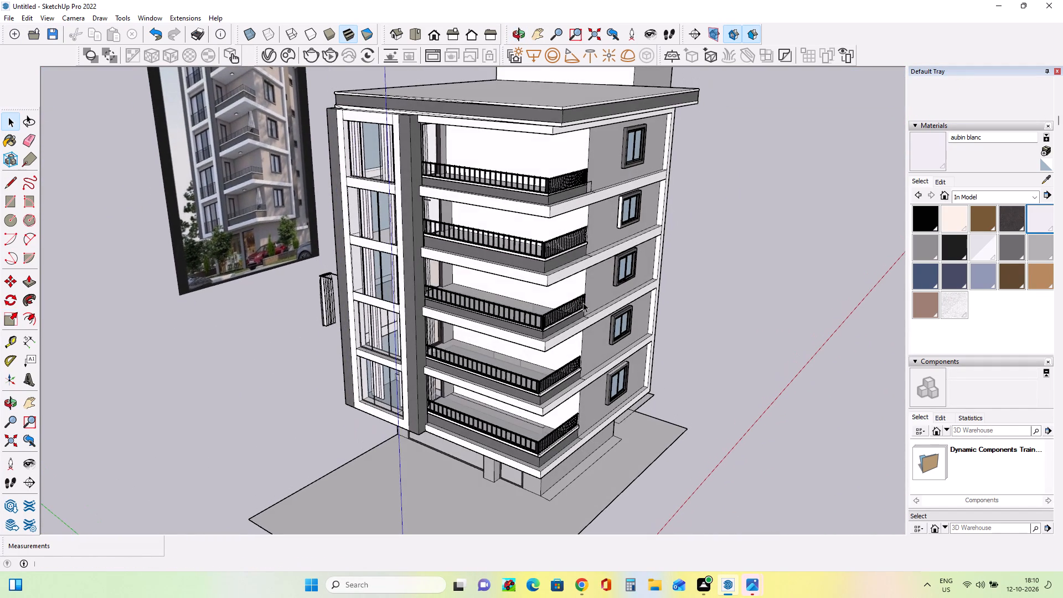
middle_drag(476, 361, 474, 379)
middle_drag(473, 379, 479, 332)
middle_drag(559, 384, 424, 379)
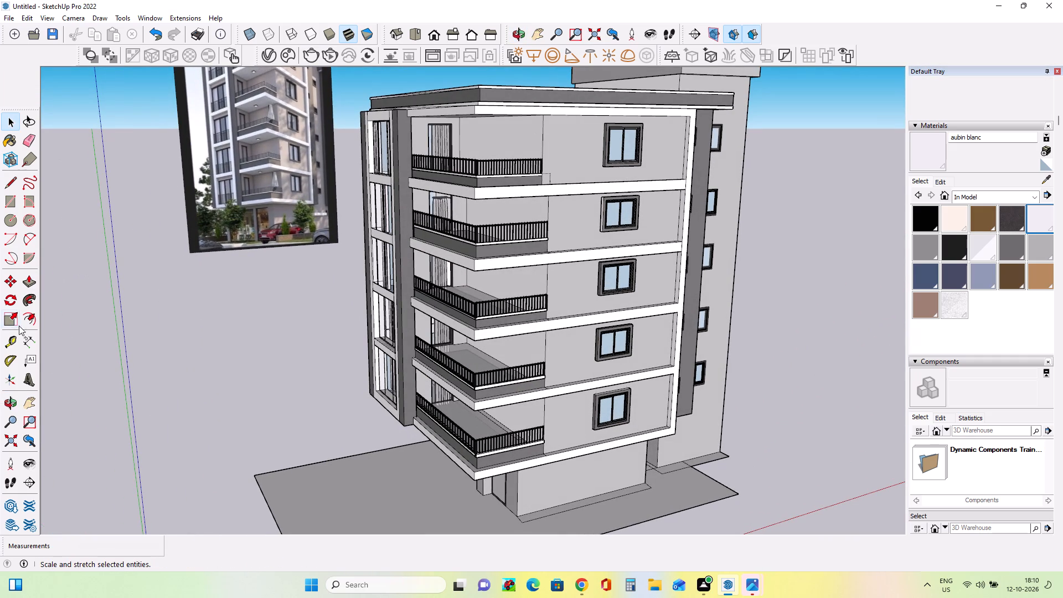
Review the whole balcony facade and side wall next to the reference photo.
click(32, 403)
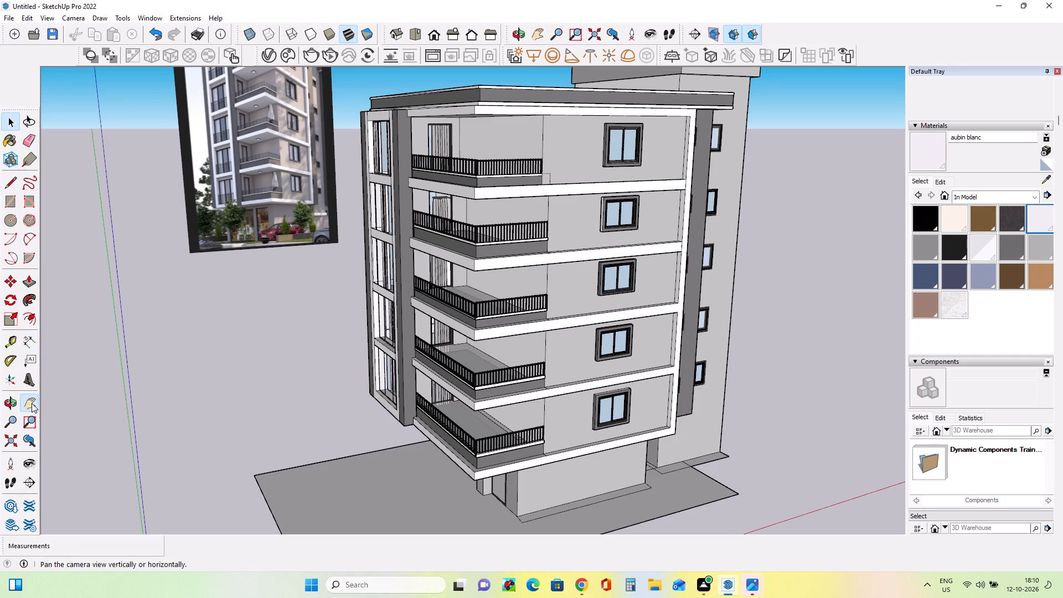
drag(221, 269, 197, 323)
middle_drag(531, 312, 528, 292)
drag(488, 327, 479, 271)
middle_drag(529, 327, 541, 352)
scroll(541, 352, down, 1)
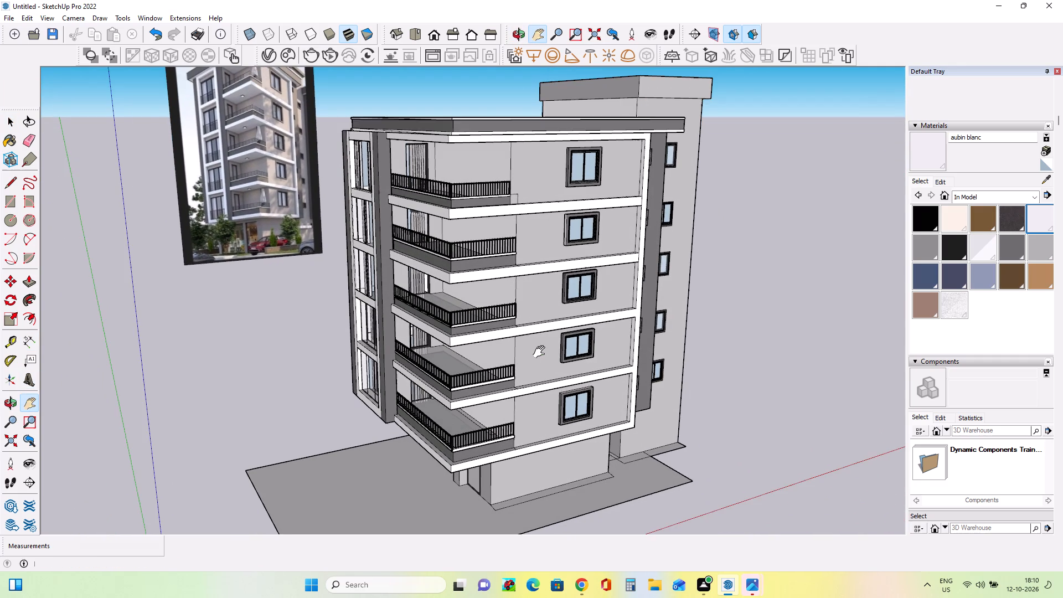
middle_drag(548, 354, 533, 354)
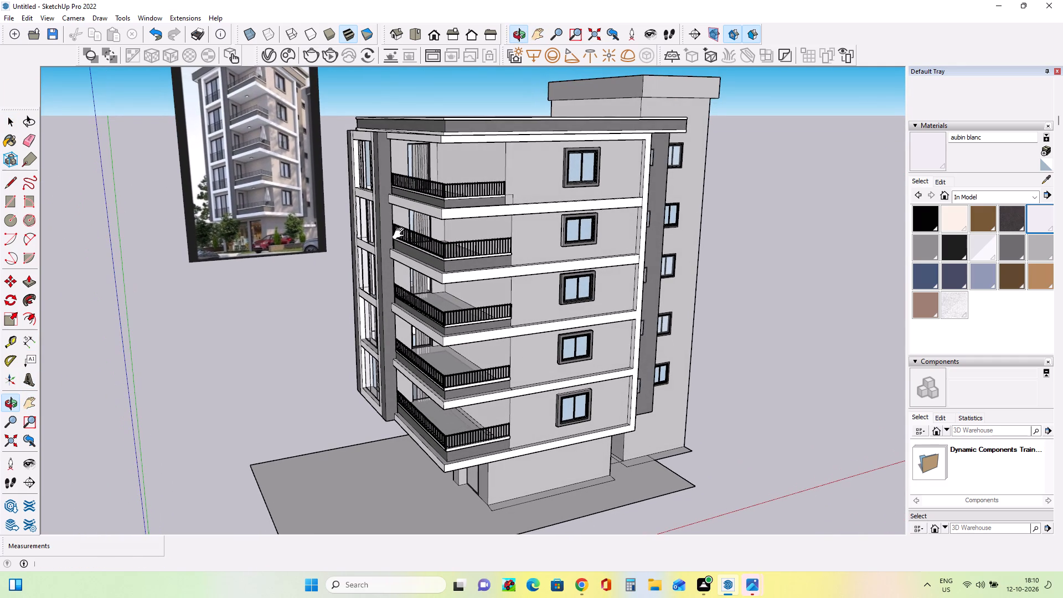
middle_drag(402, 164, 406, 178)
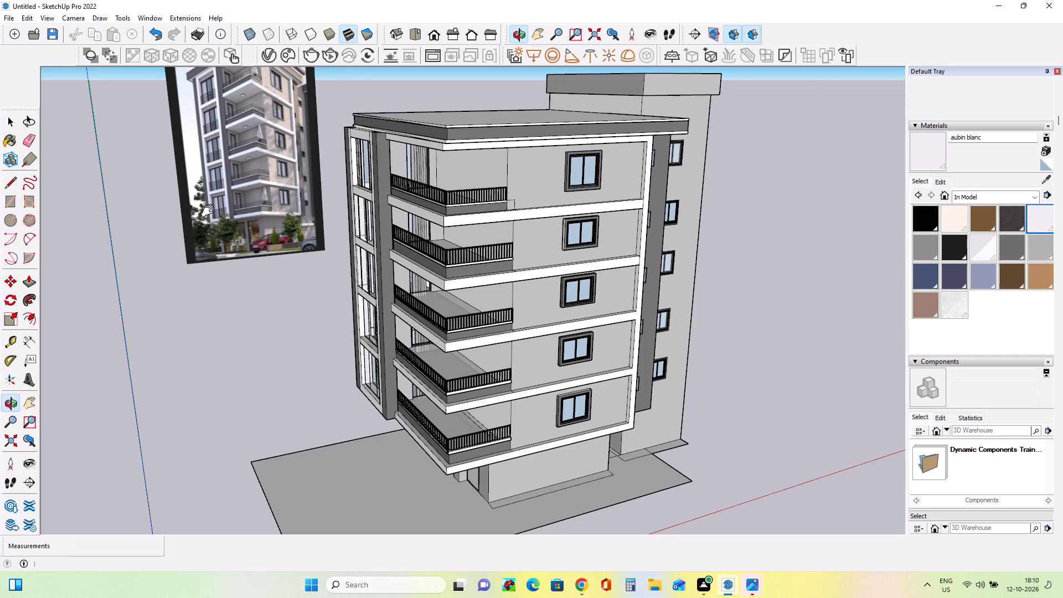
Examine the lower balconies in the reference photo up close and compare their railings and parapets with the model.
scroll(266, 167, up, 11)
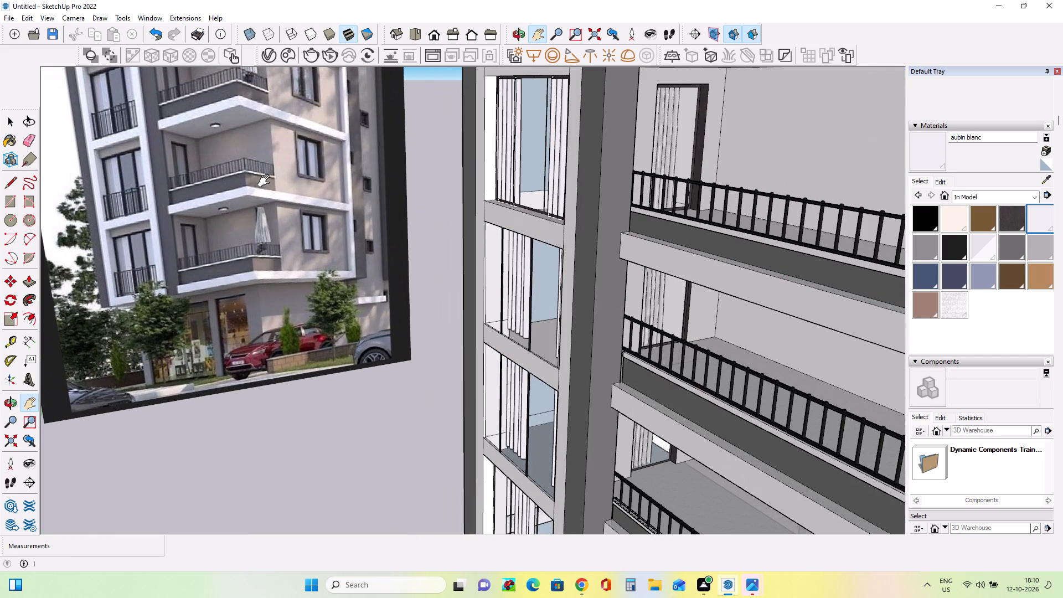
scroll(266, 181, down, 7)
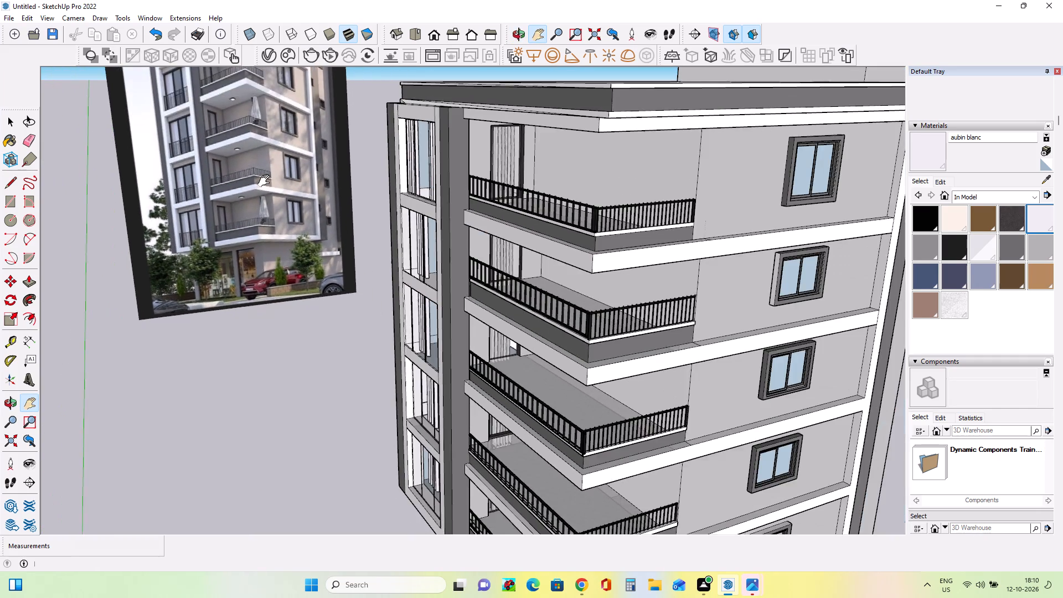
scroll(299, 205, up, 4)
scroll(247, 209, up, 14)
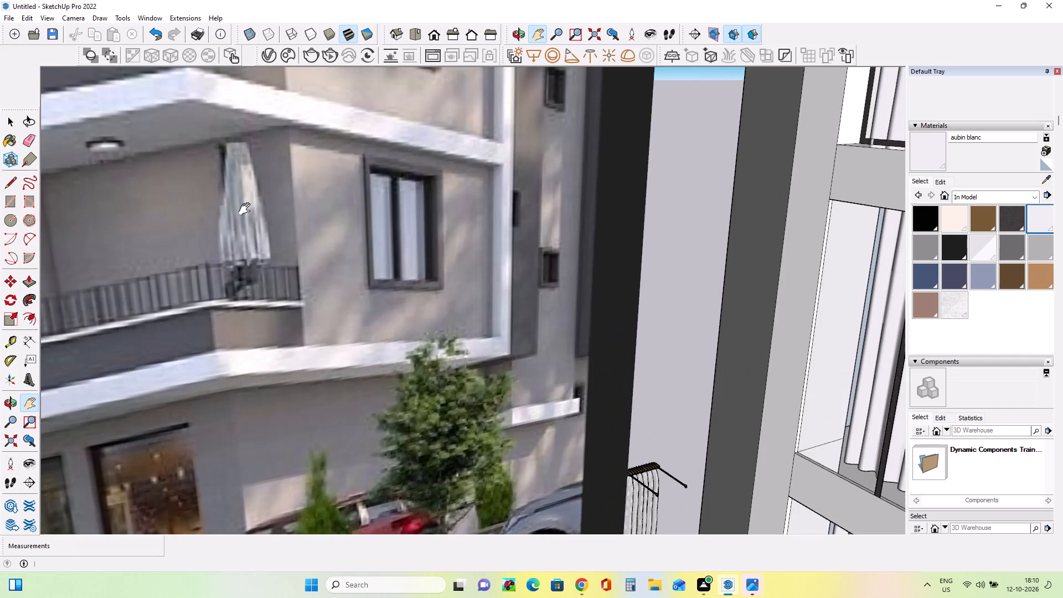
scroll(247, 209, down, 14)
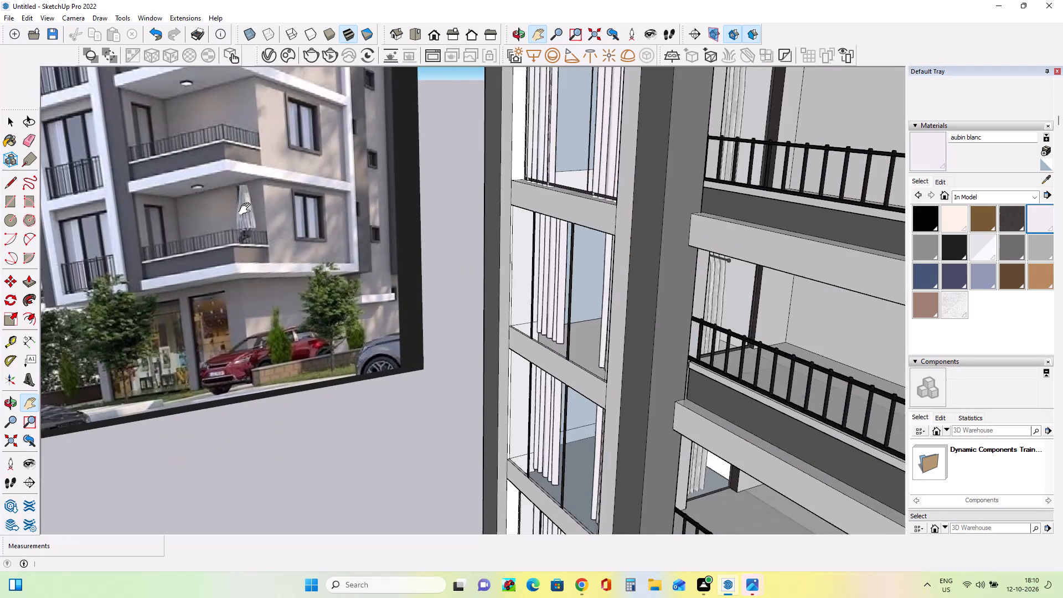
scroll(247, 209, up, 9)
scroll(247, 209, down, 4)
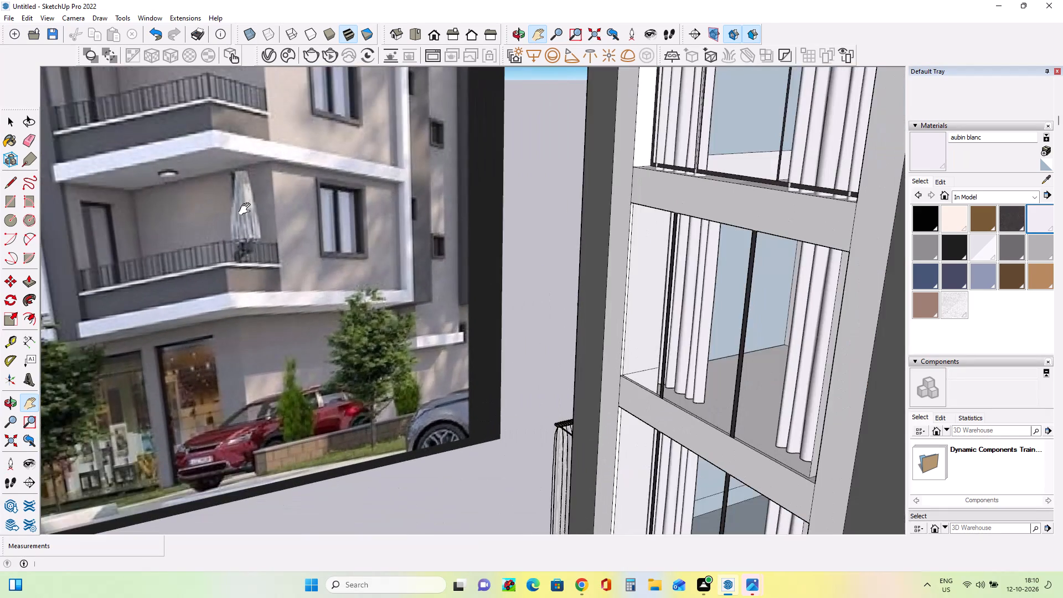
scroll(247, 209, down, 12)
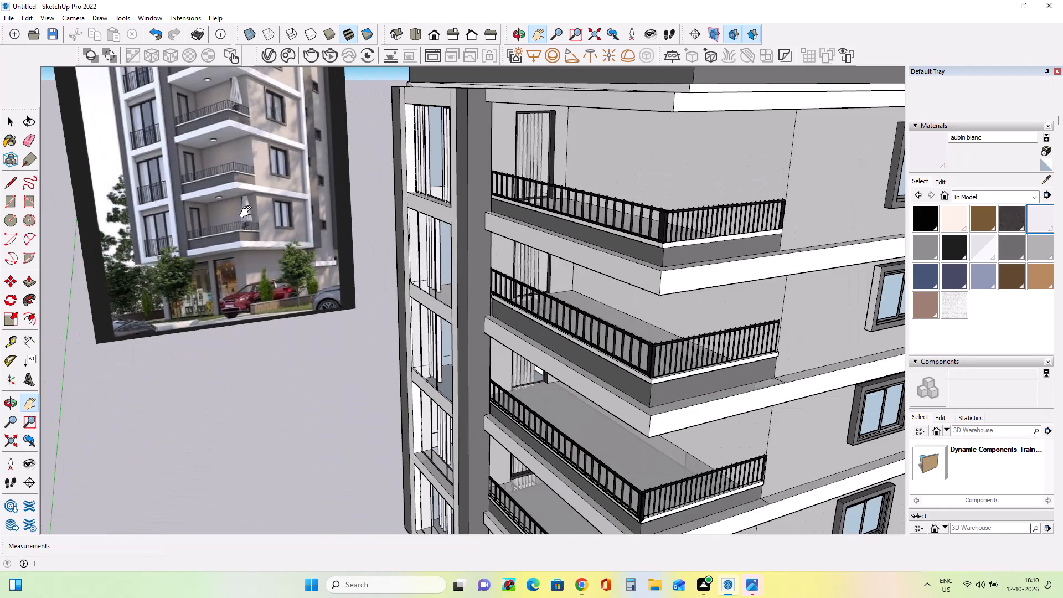
drag(248, 212, 256, 220)
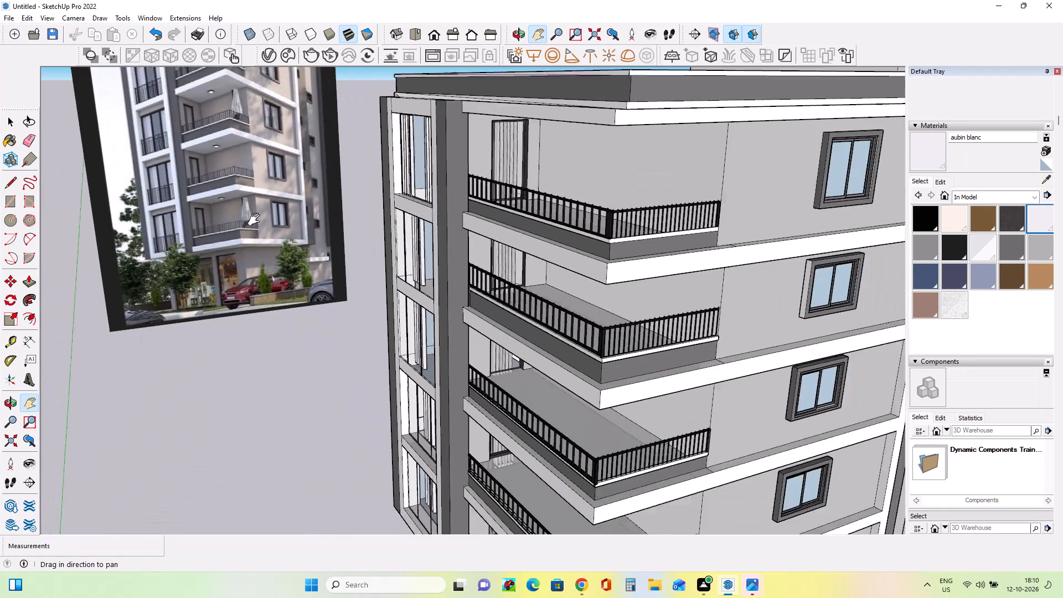
drag(256, 220, 389, 153)
drag(497, 224, 333, 174)
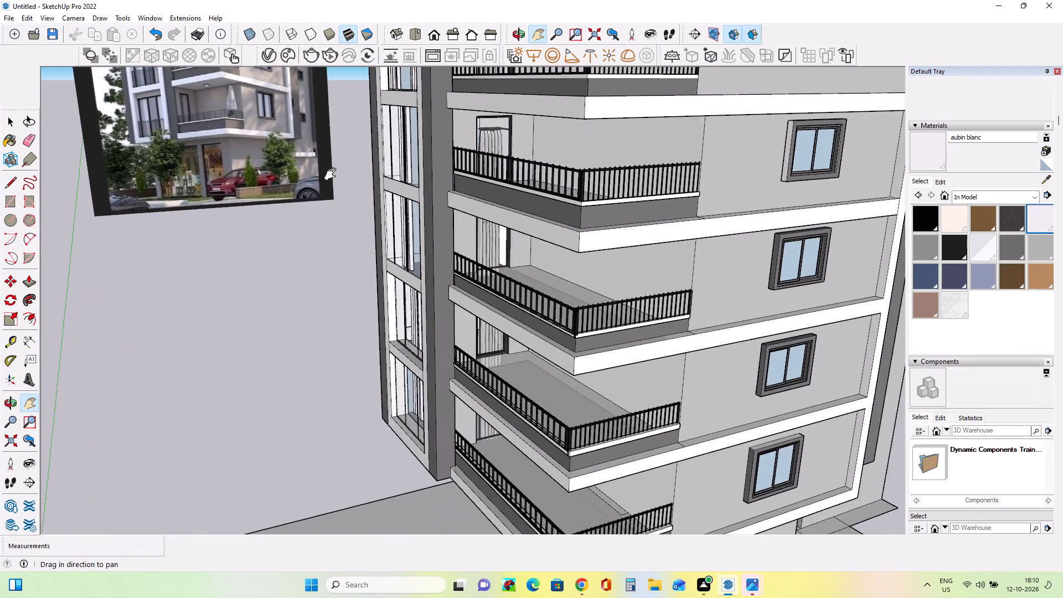
drag(333, 174, 331, 174)
scroll(488, 227, down, 9)
Compare the whole building's massing, from ground floor to roof, with the reference photo from lower viewpoints.
middle_drag(602, 301, 604, 248)
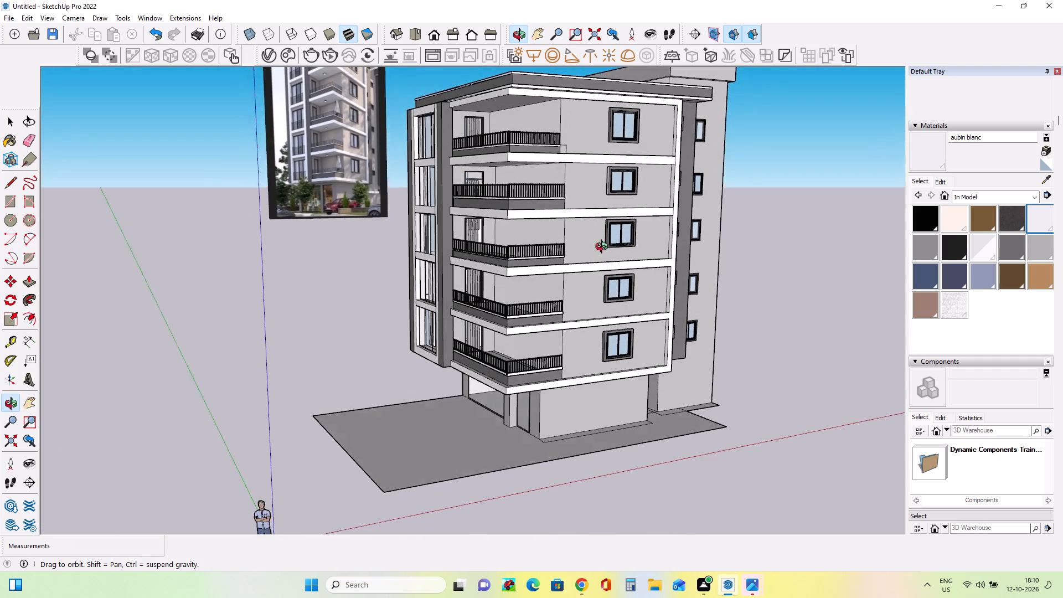
middle_drag(604, 248, 606, 236)
middle_drag(491, 414, 604, 422)
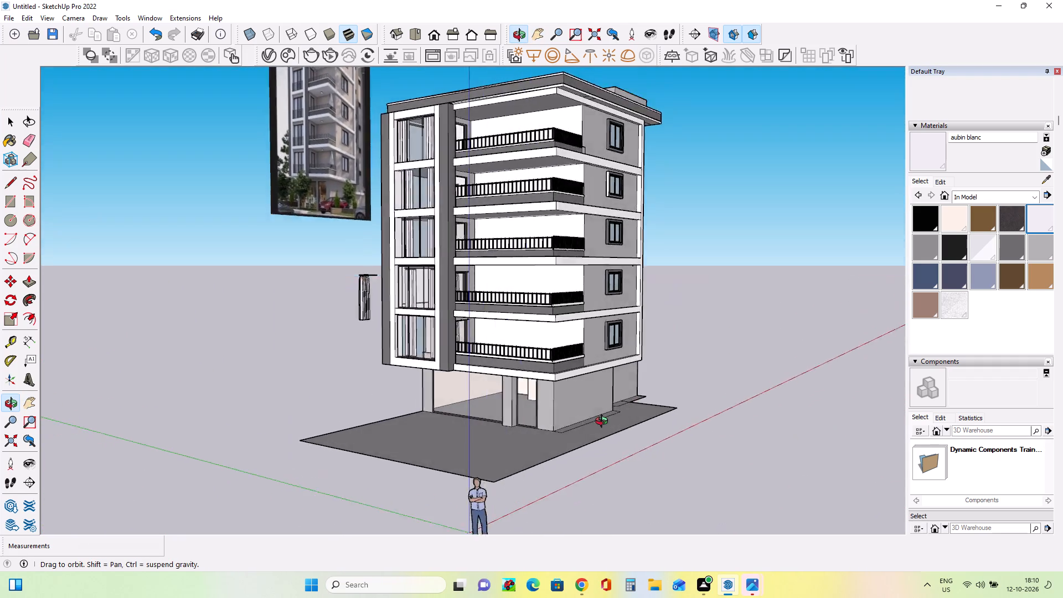
middle_drag(604, 422, 543, 456)
middle_drag(549, 386, 496, 376)
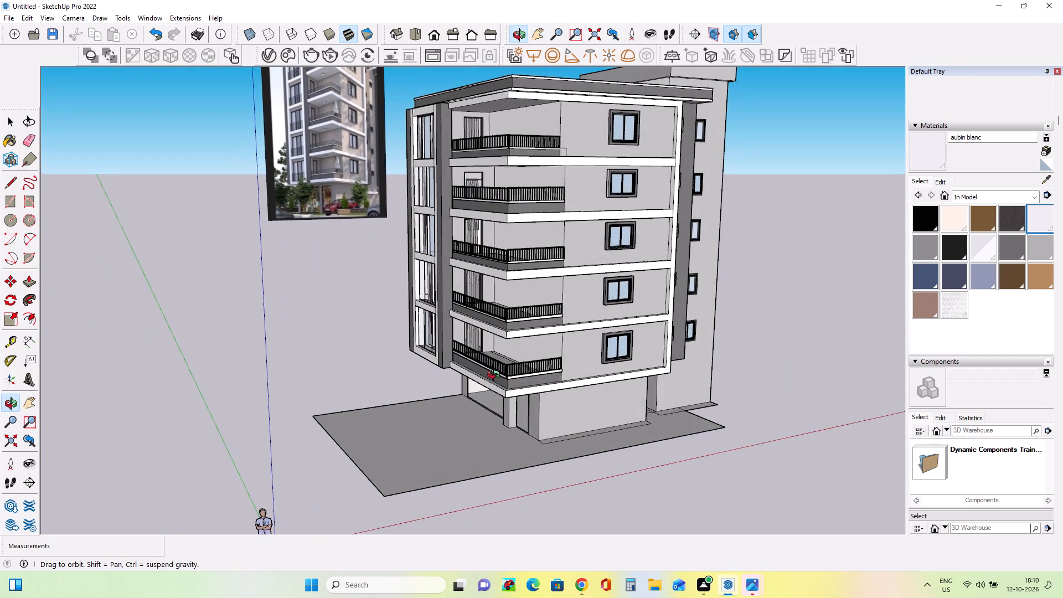
middle_drag(496, 376, 500, 385)
drag(521, 264, 506, 303)
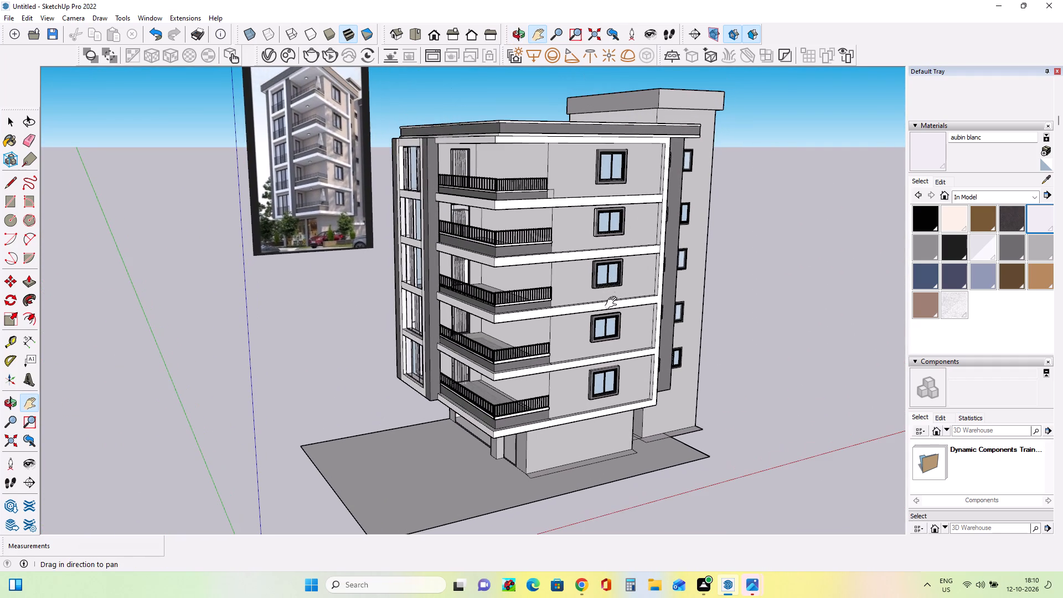
middle_drag(613, 303, 627, 274)
drag(631, 252, 631, 254)
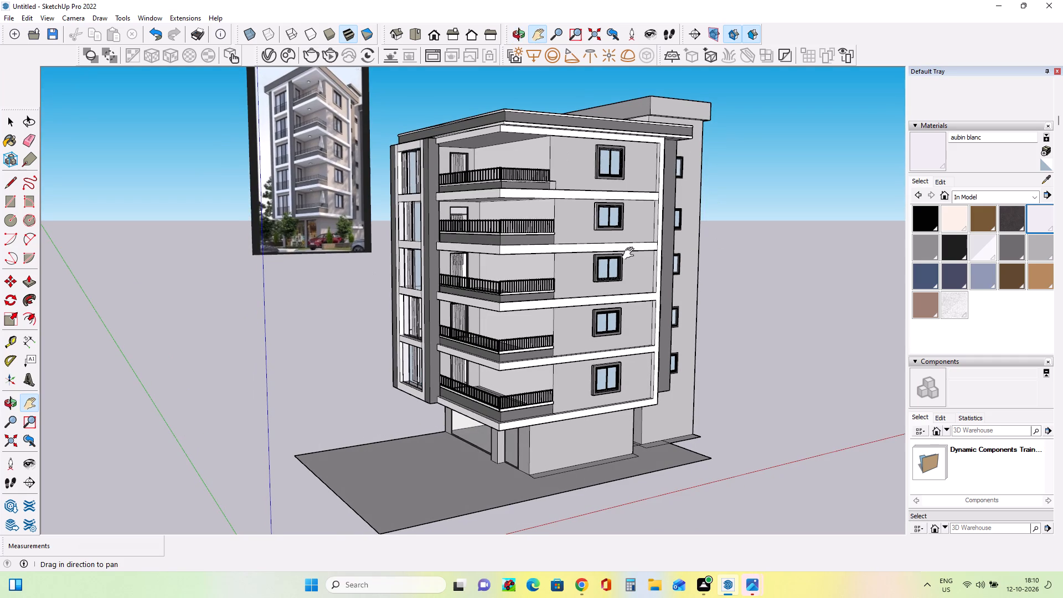
drag(631, 254, 589, 246)
middle_drag(631, 339, 583, 339)
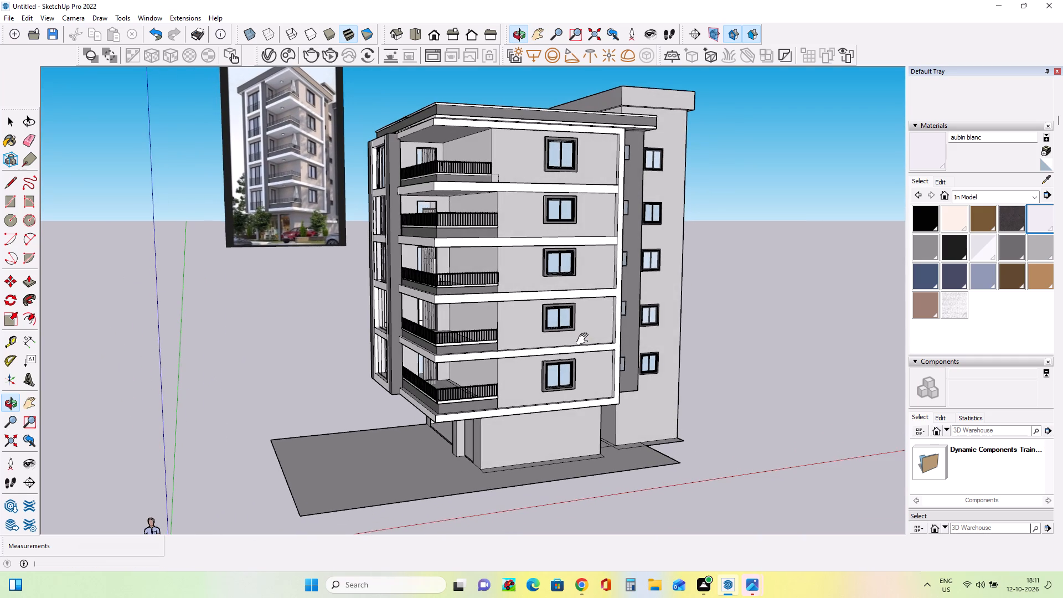
middle_drag(585, 339, 585, 332)
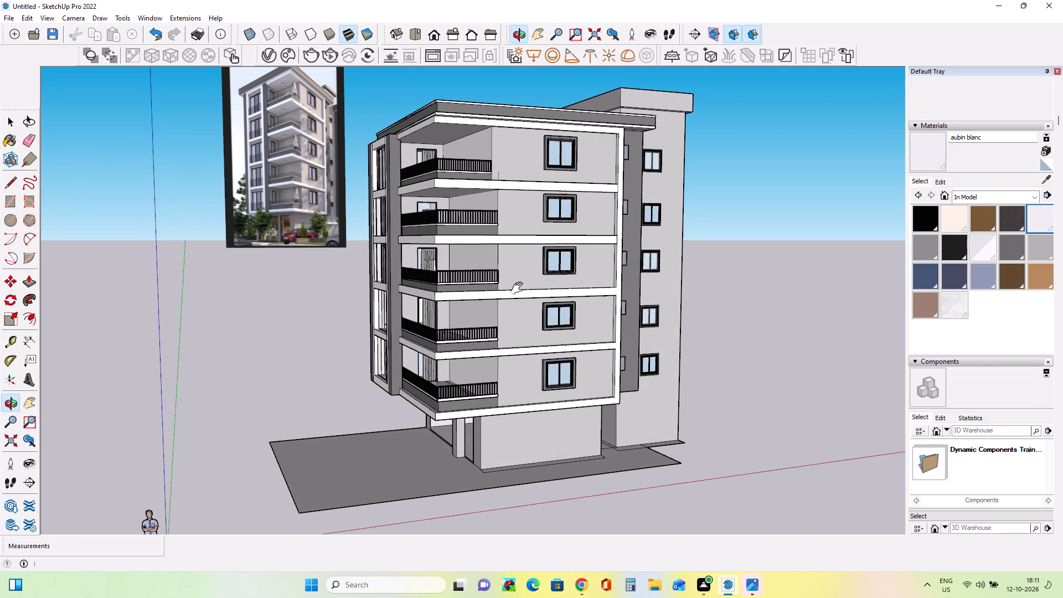
middle_click(519, 288)
drag(471, 287, 459, 338)
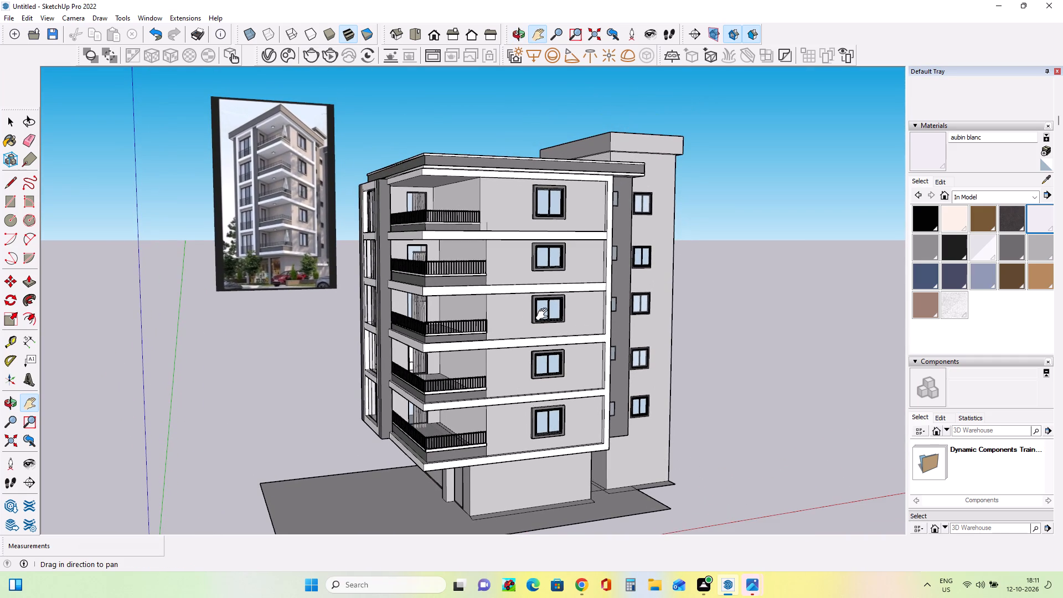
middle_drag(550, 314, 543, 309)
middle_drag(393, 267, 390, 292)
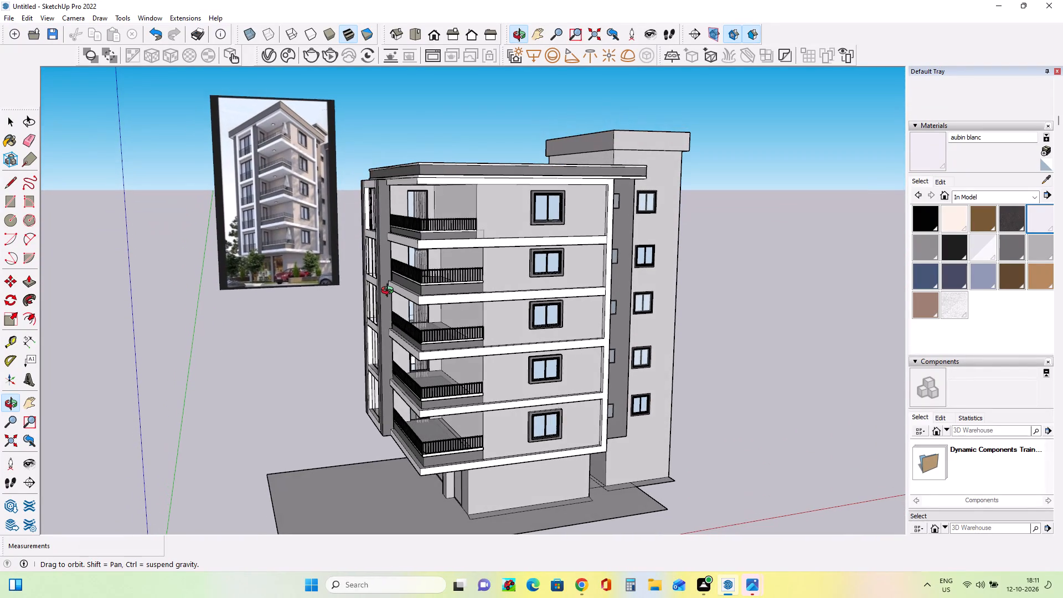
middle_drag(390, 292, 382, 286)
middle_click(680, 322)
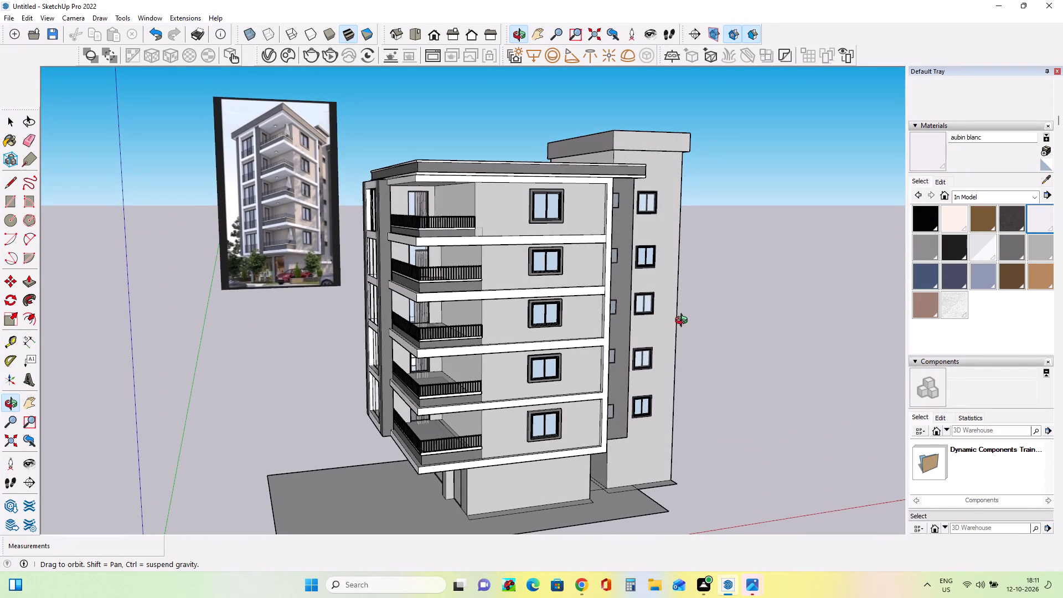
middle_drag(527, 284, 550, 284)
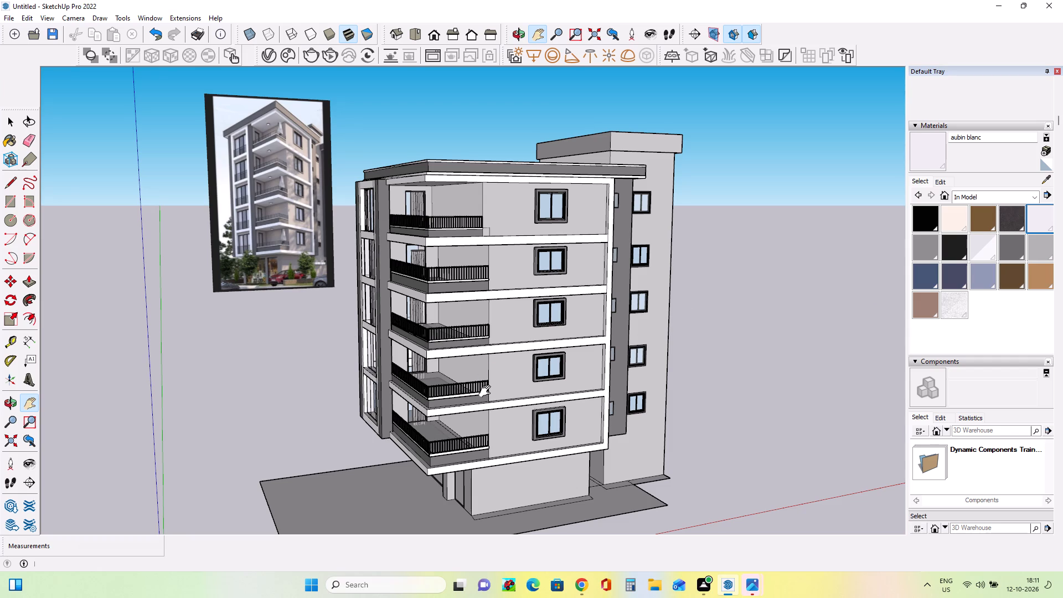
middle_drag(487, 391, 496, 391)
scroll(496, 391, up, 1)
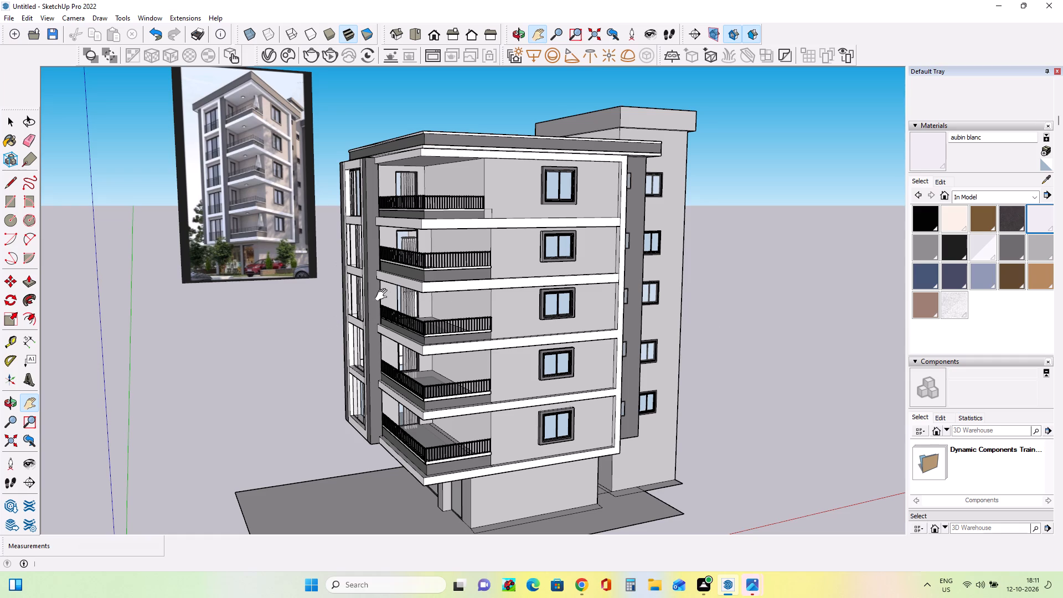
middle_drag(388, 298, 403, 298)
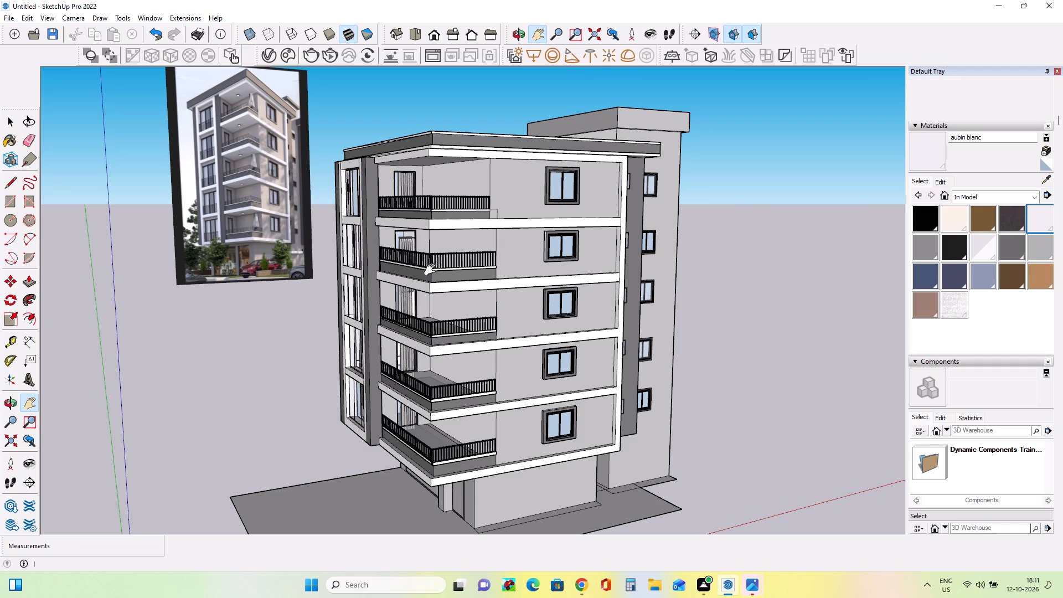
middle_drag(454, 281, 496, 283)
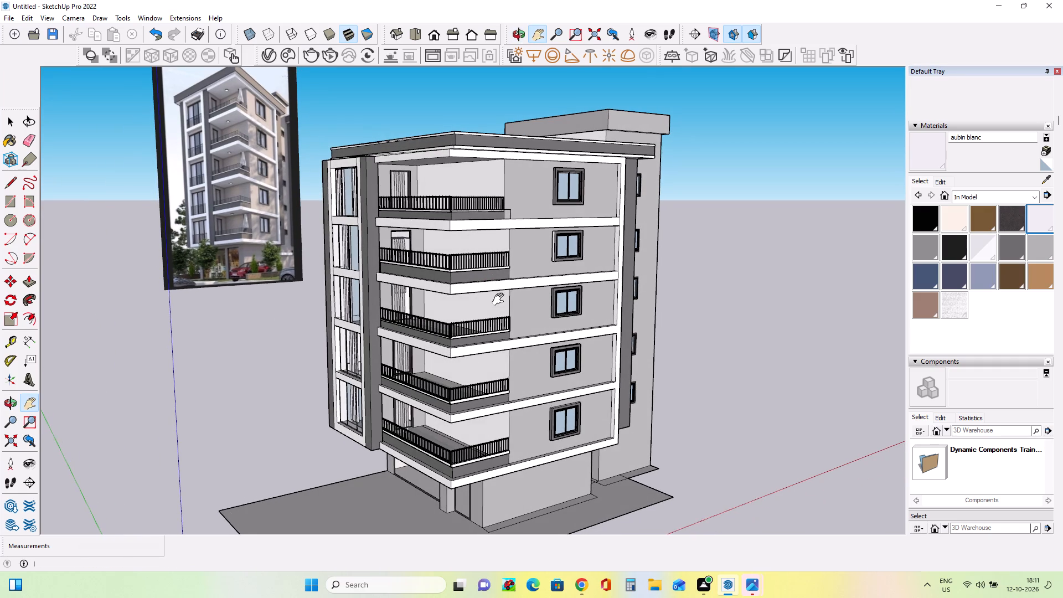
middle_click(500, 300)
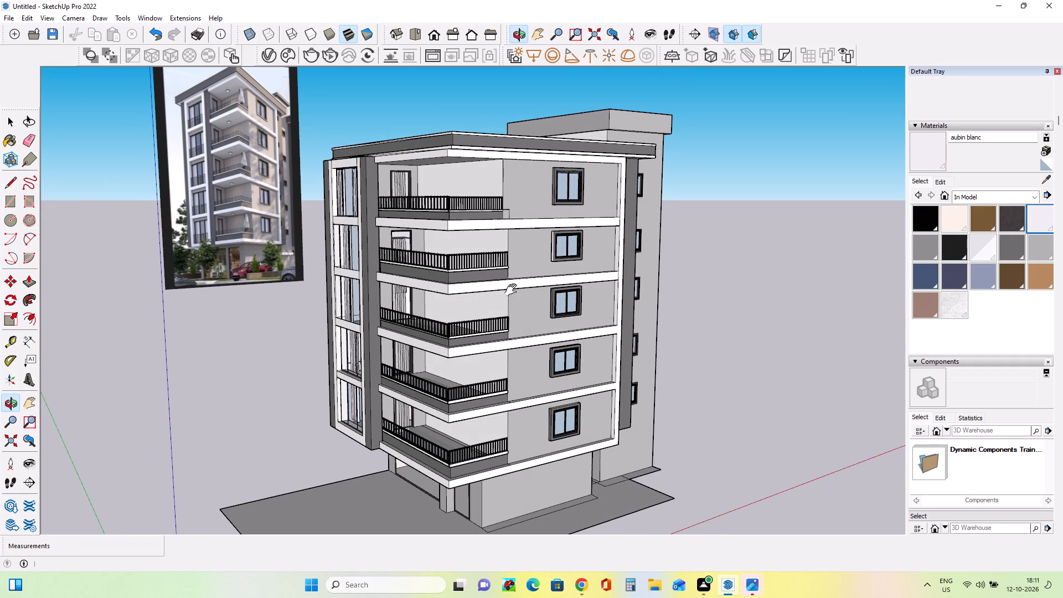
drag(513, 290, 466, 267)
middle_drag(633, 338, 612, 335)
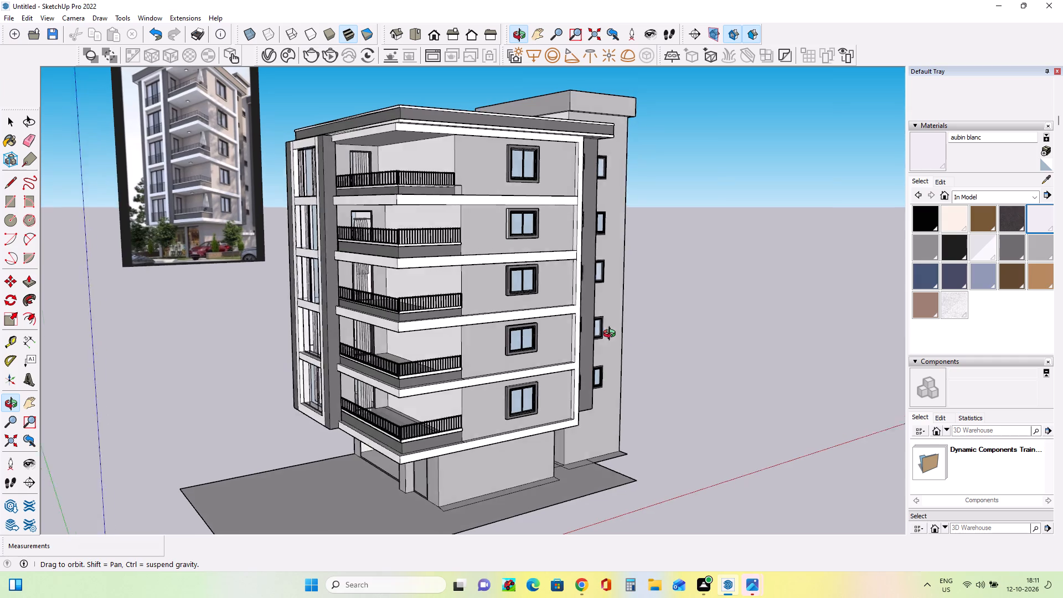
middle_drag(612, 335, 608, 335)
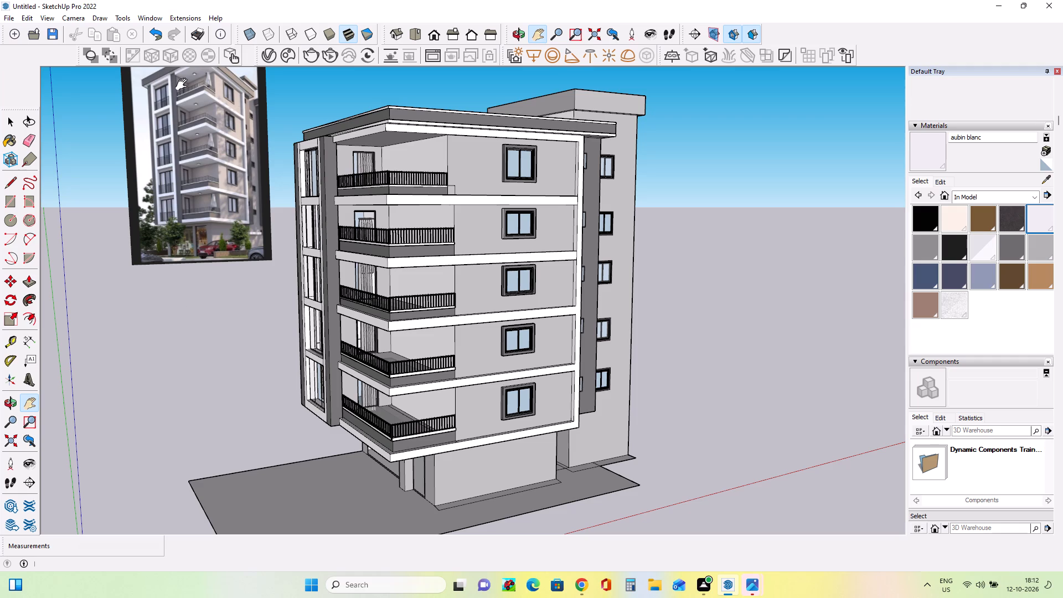
Switch to the 3D Warehouse model search in Chrome.
click(581, 587)
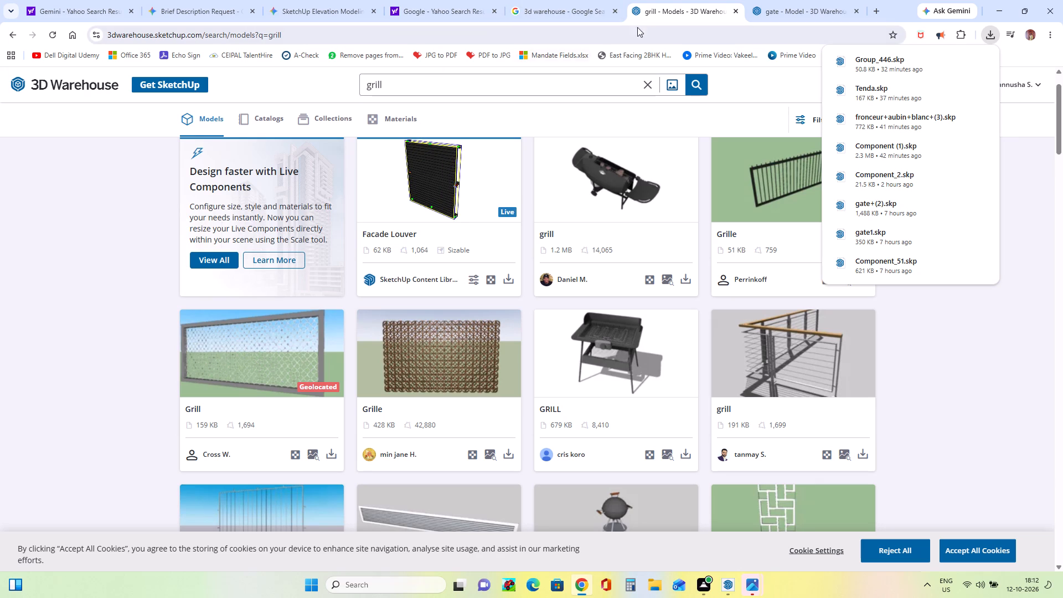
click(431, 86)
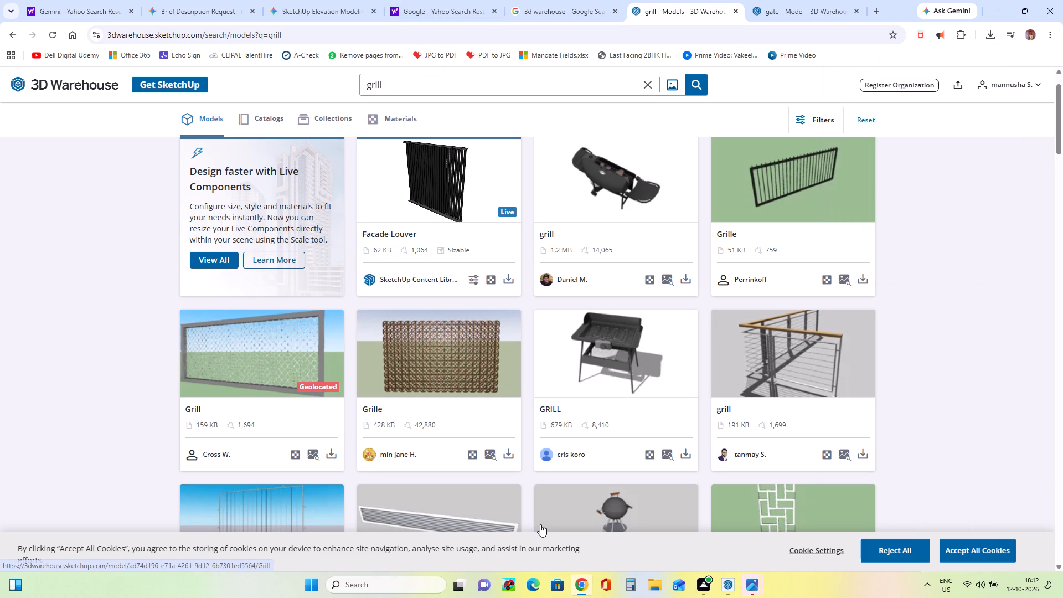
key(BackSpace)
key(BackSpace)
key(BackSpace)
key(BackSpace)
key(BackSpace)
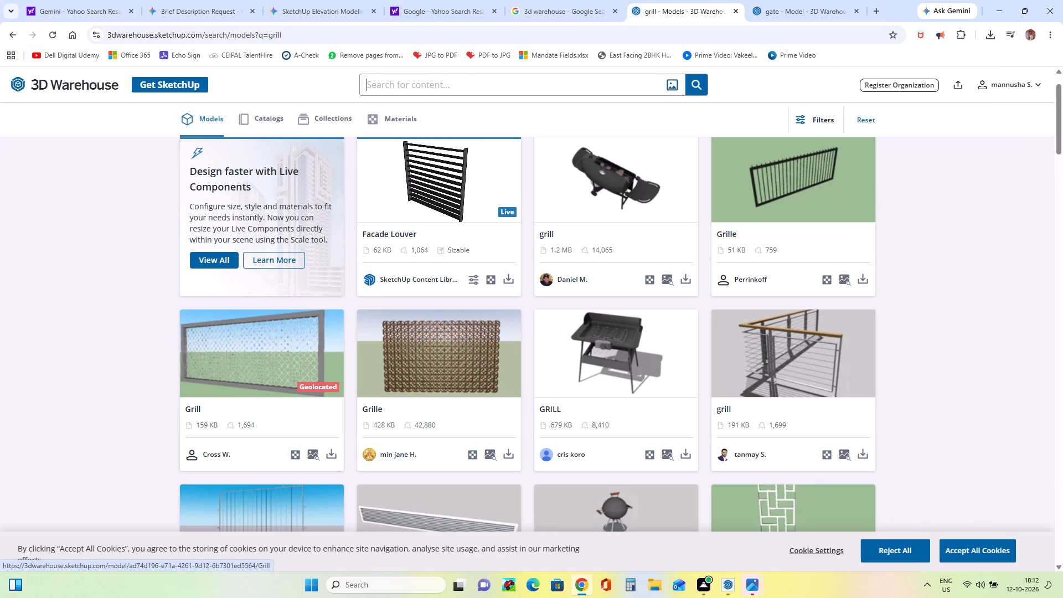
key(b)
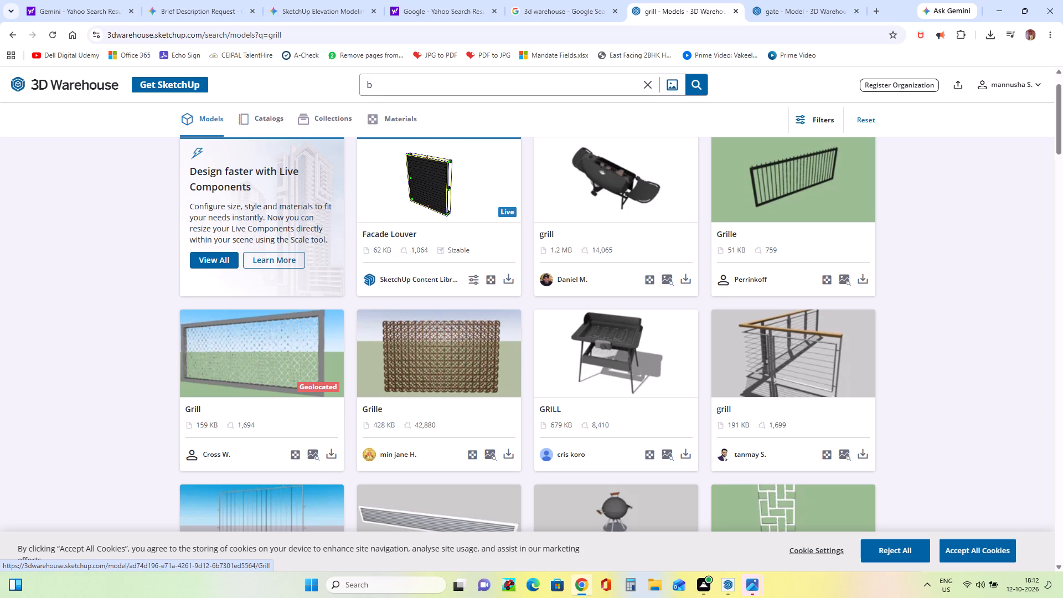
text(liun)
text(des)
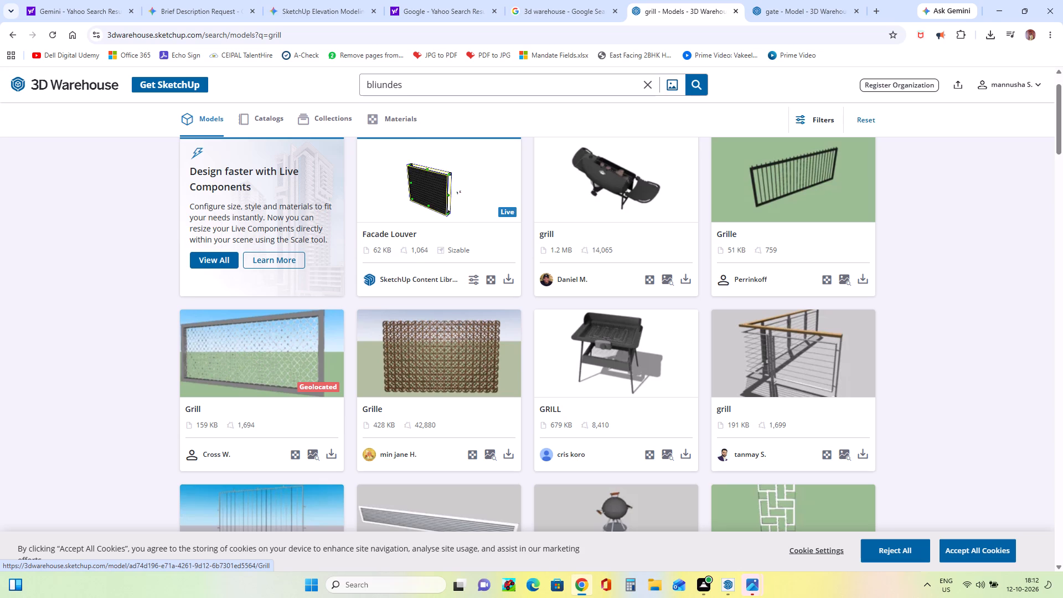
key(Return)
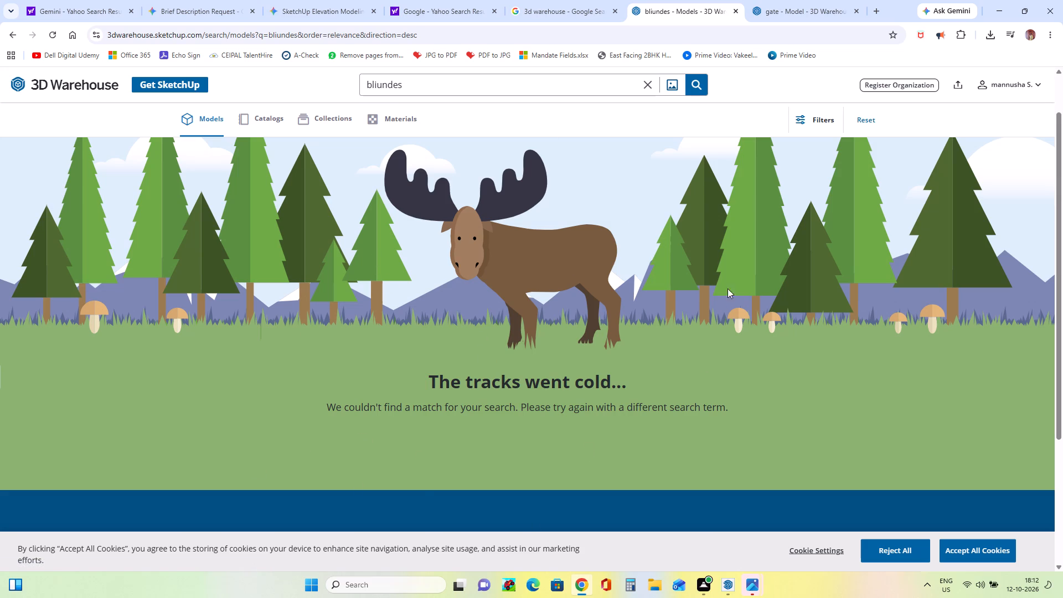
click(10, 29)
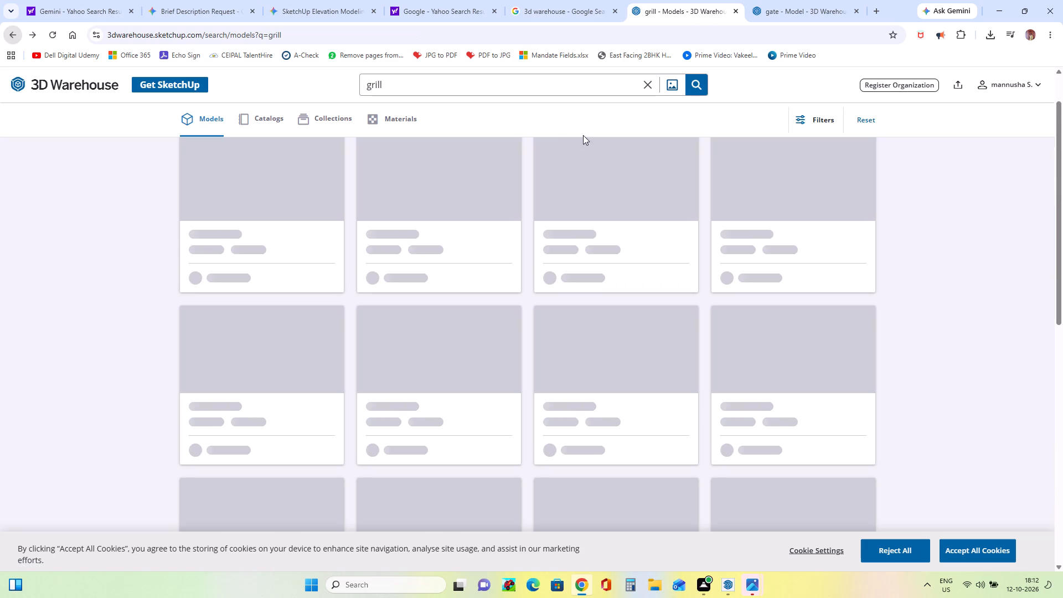
Replace the grill search with a 3D Warehouse model search for "blinds".
click(394, 88)
key(BackSpace)
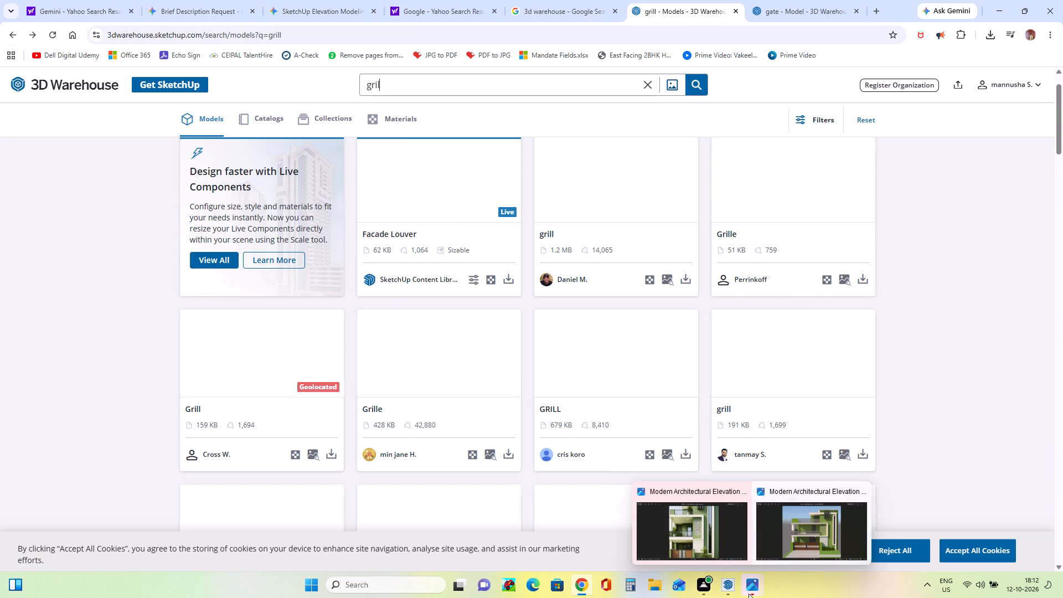
key(BackSpace)
key(BackSpace)
key(BackSpace)
key(BackSpace)
key(BackSpace)
text(blinds)
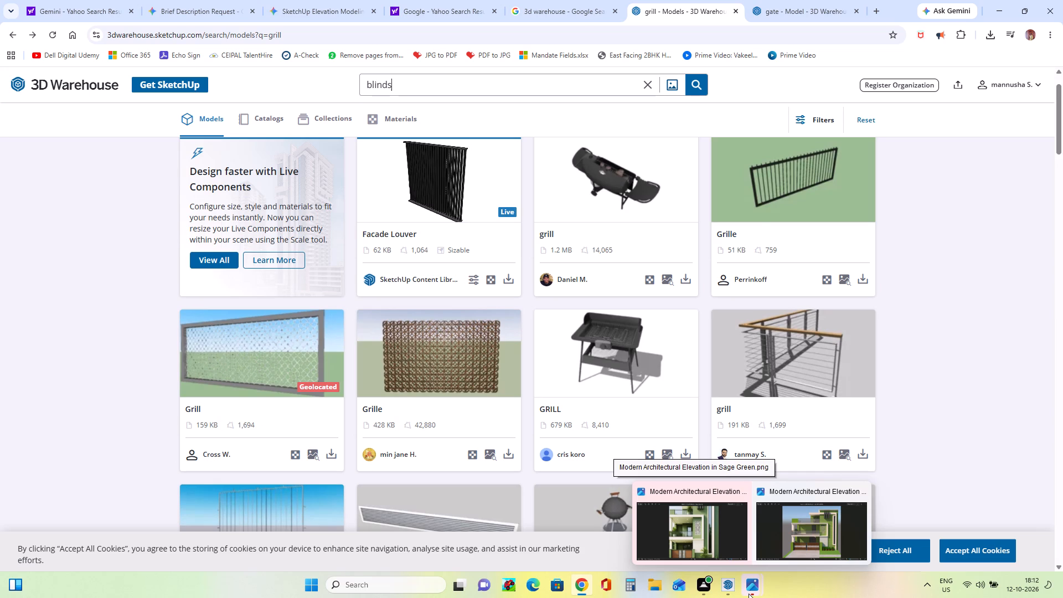
key(Return)
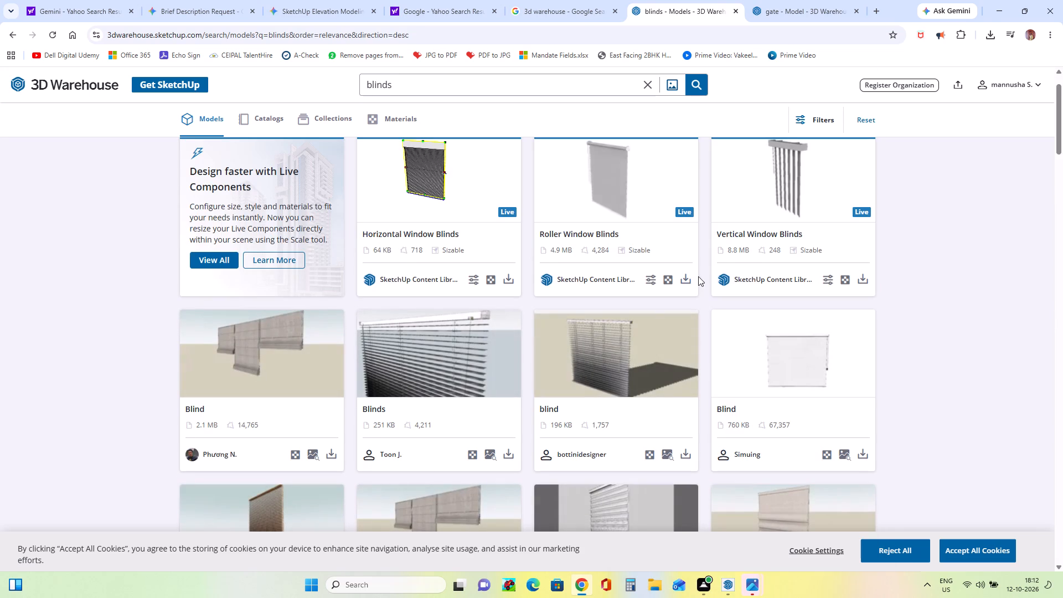
Browse the blinds models for a window covering that suits the apartment building.
scroll(381, 365, down, 7)
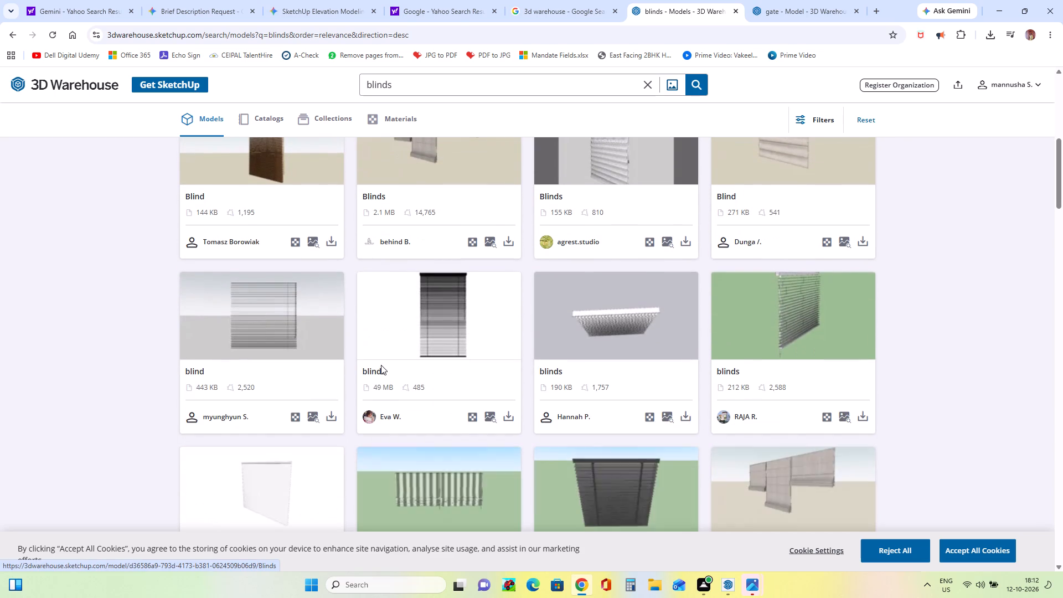
scroll(381, 365, down, 1)
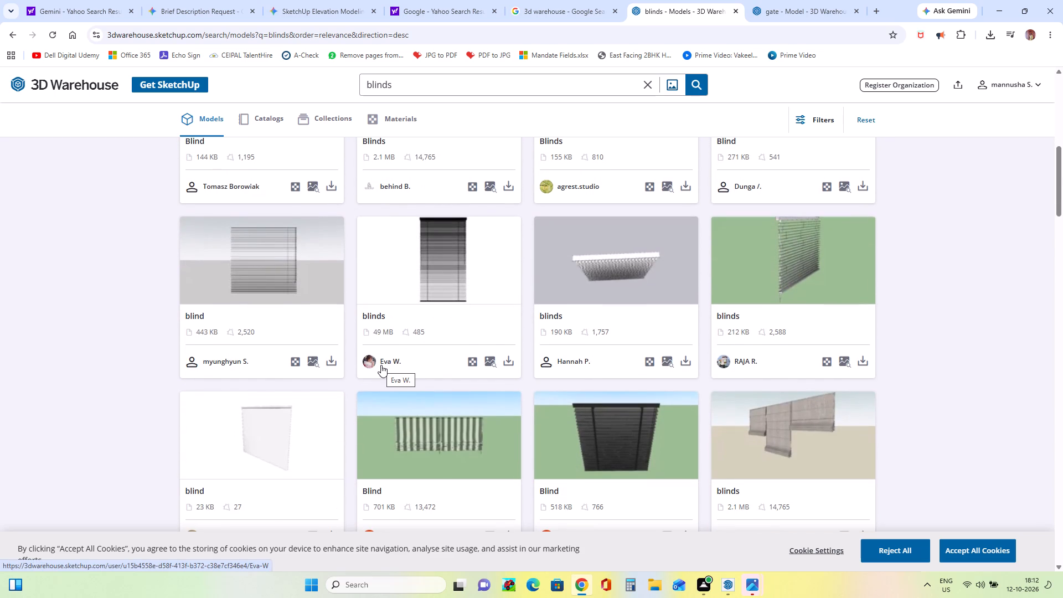
scroll(381, 365, down, 10)
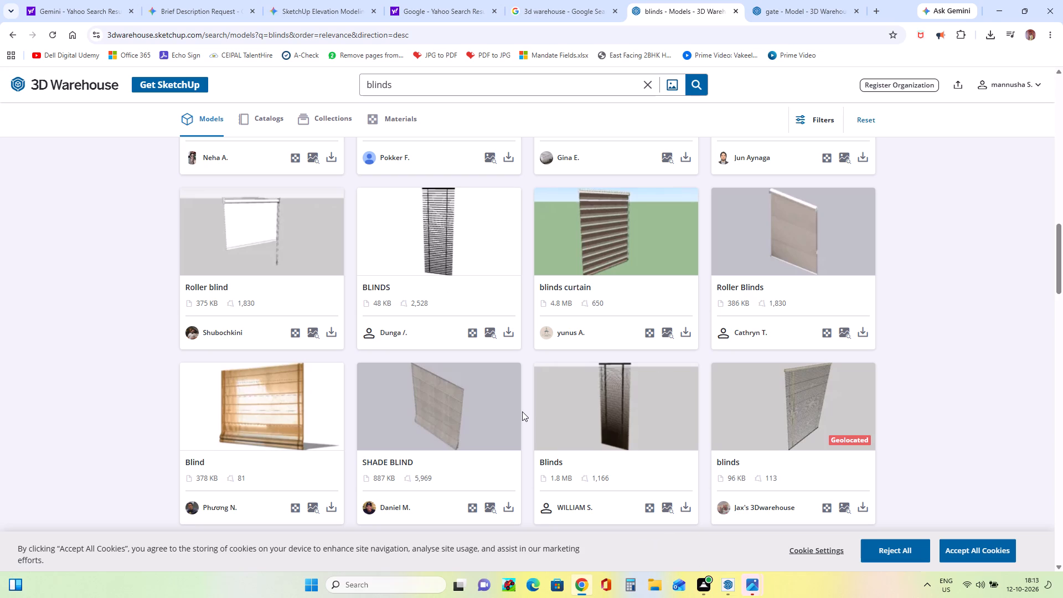
scroll(522, 411, down, 4)
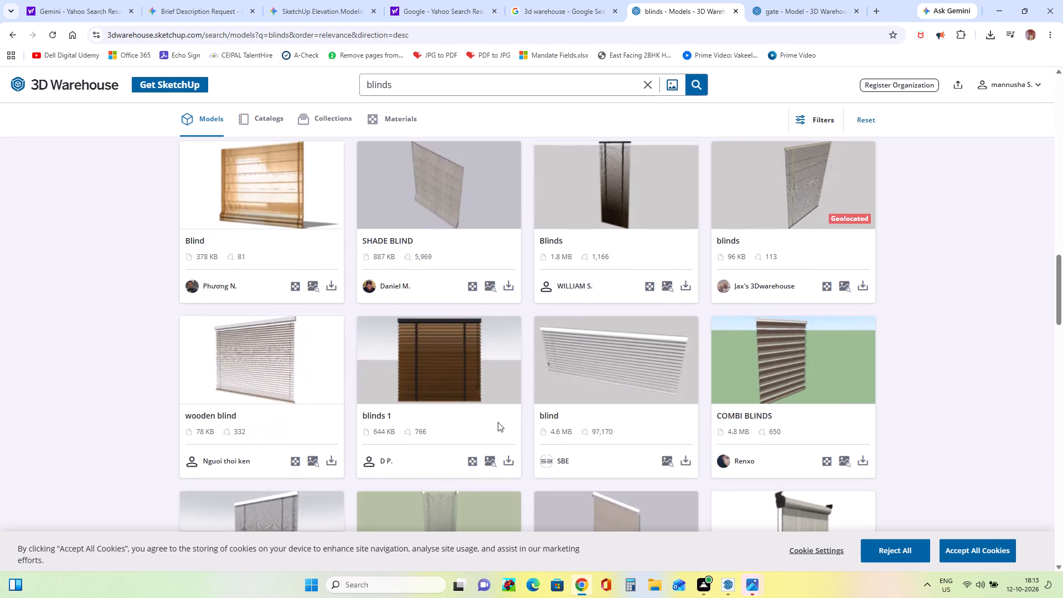
scroll(498, 422, down, 7)
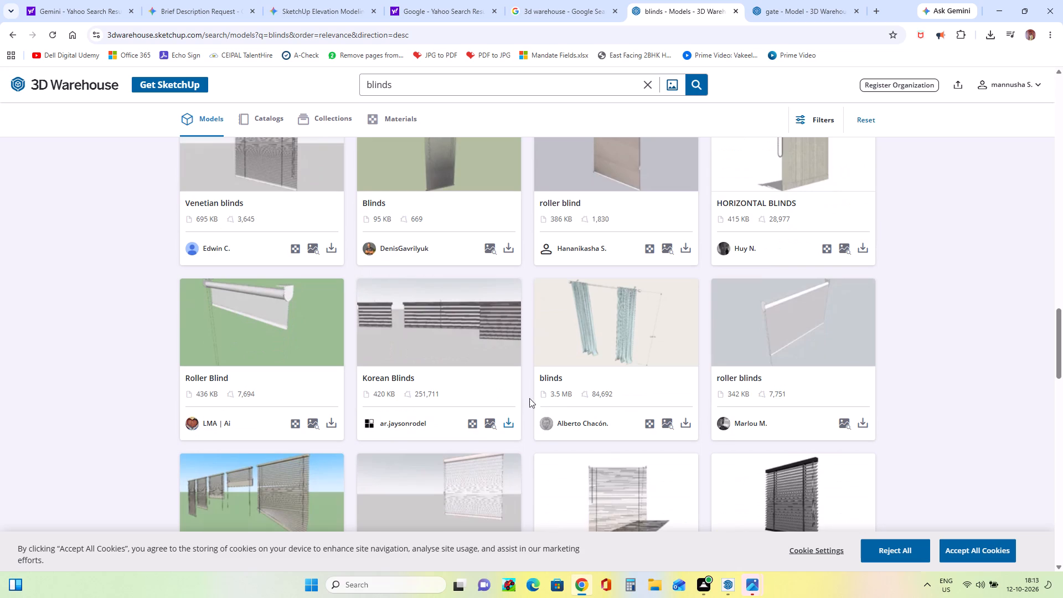
scroll(540, 394, down, 5)
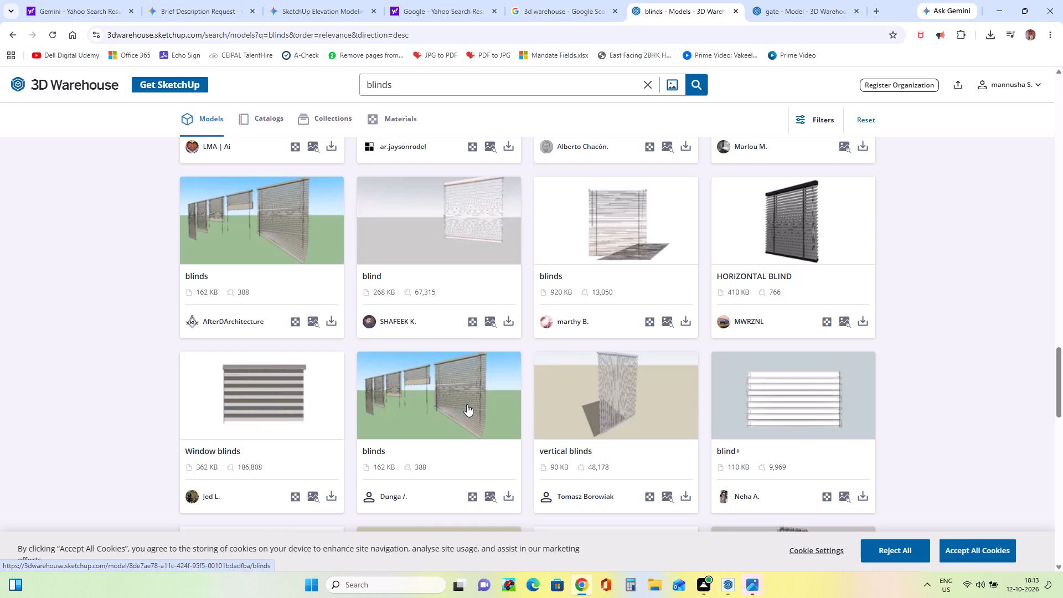
scroll(467, 404, down, 7)
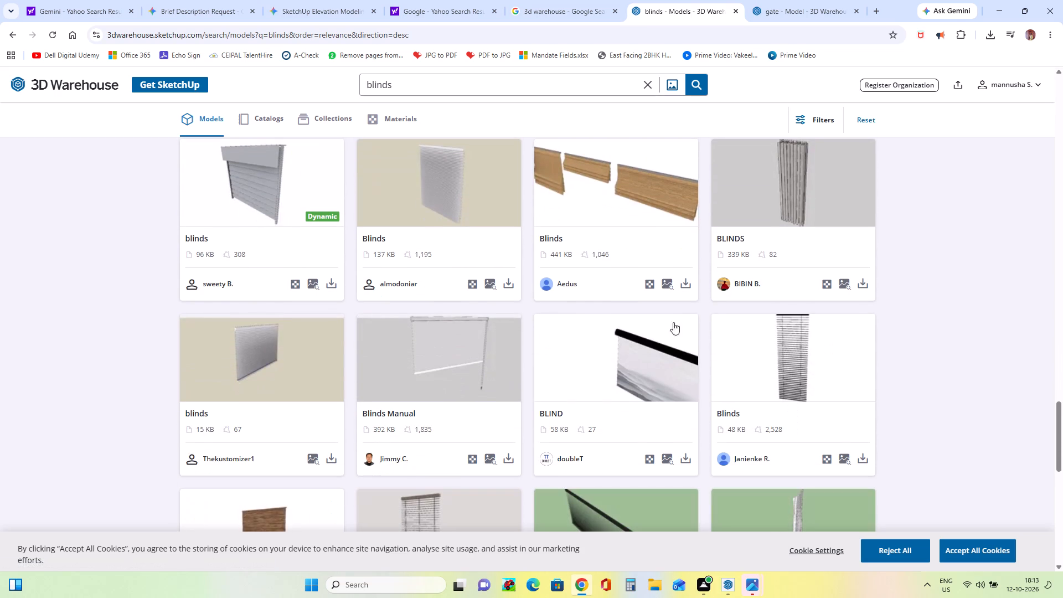
scroll(722, 311, up, 2)
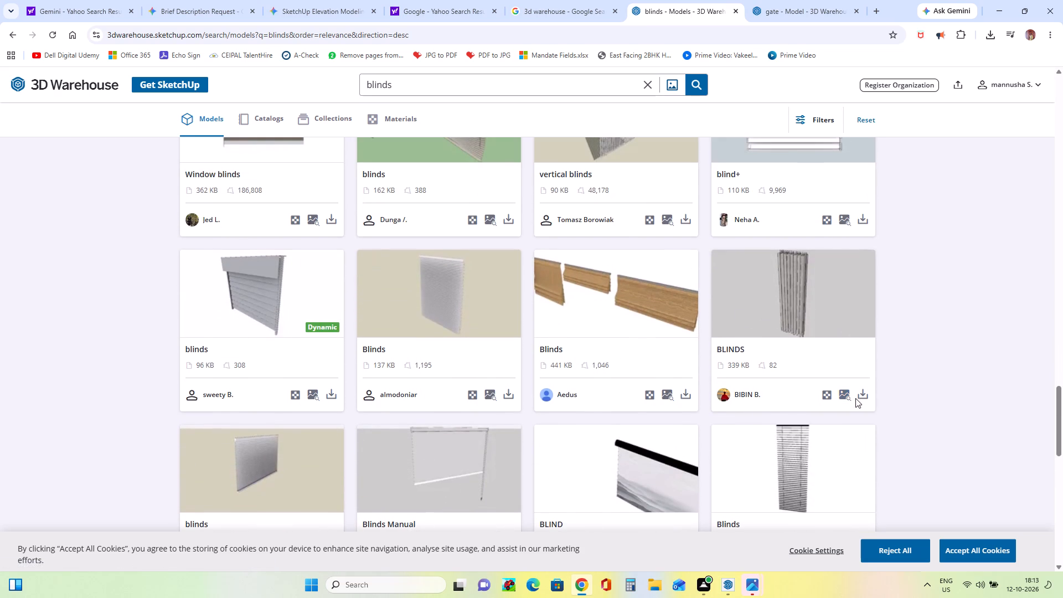
scroll(663, 381, down, 4)
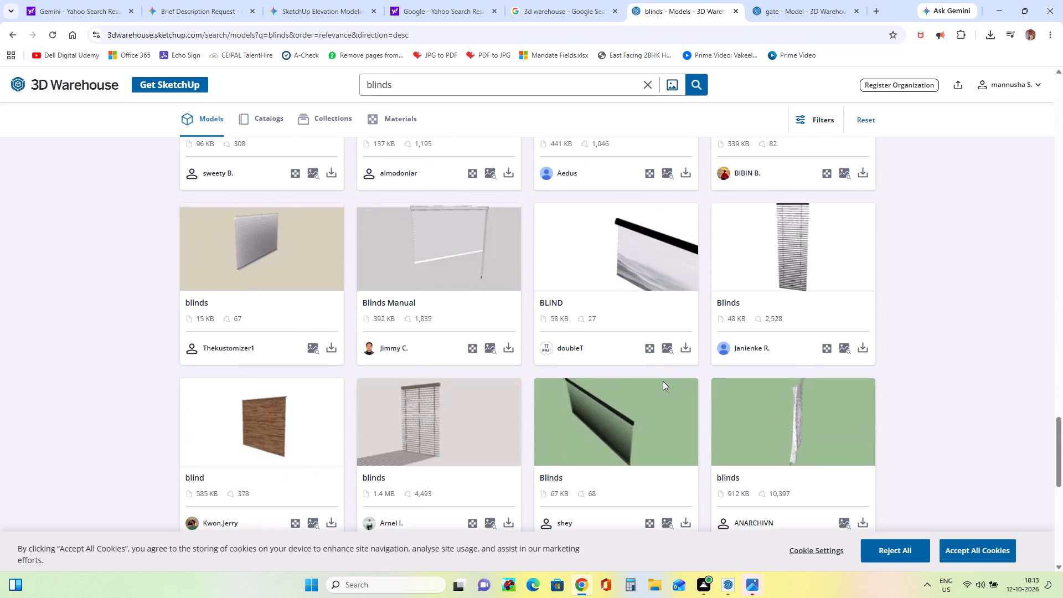
scroll(663, 381, down, 3)
Open the narrow, draped white fabric blinds model and download it as a SketchUp file.
click(799, 235)
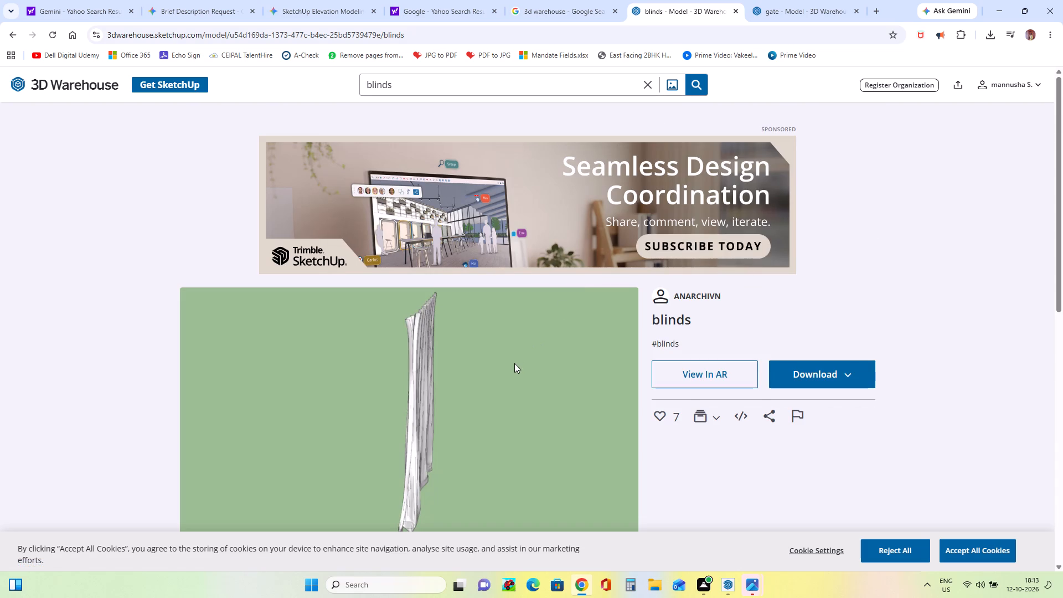
click(807, 370)
click(829, 403)
Return to the blinds results, load more models and look through them for another suitable blind.
click(13, 35)
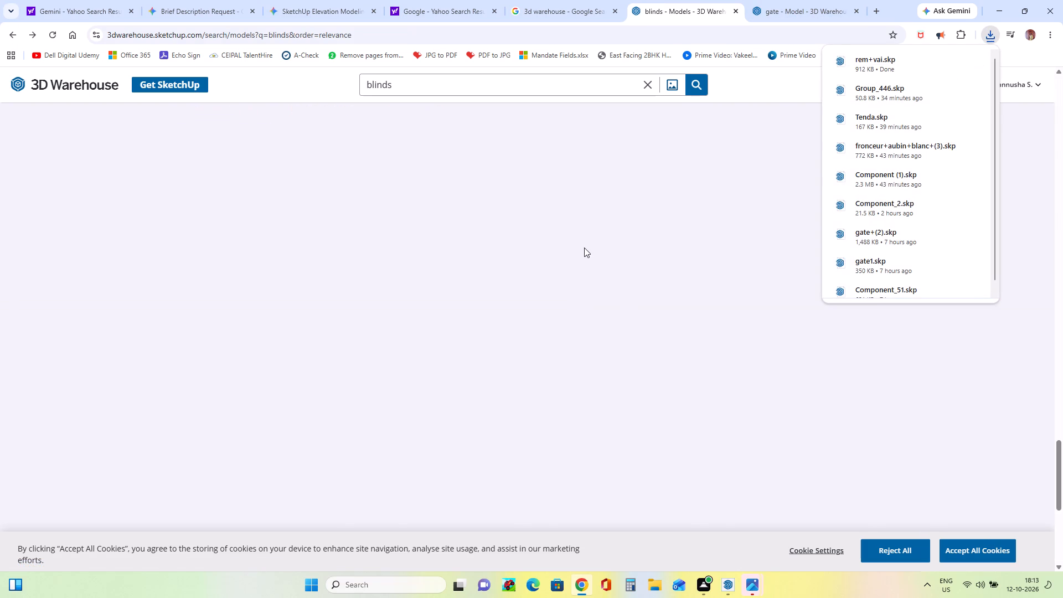
scroll(623, 282, down, 4)
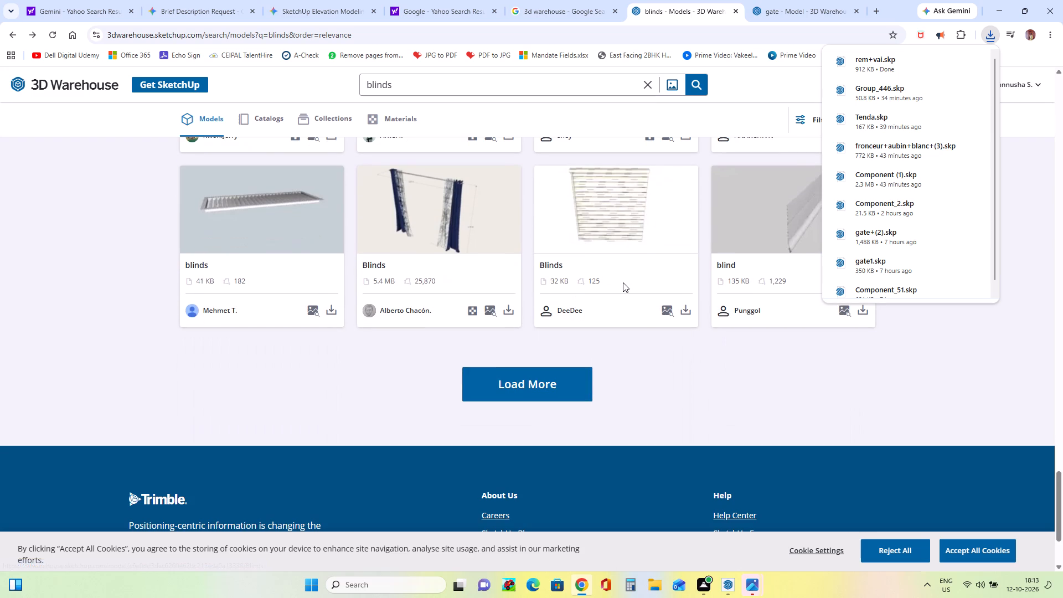
click(555, 377)
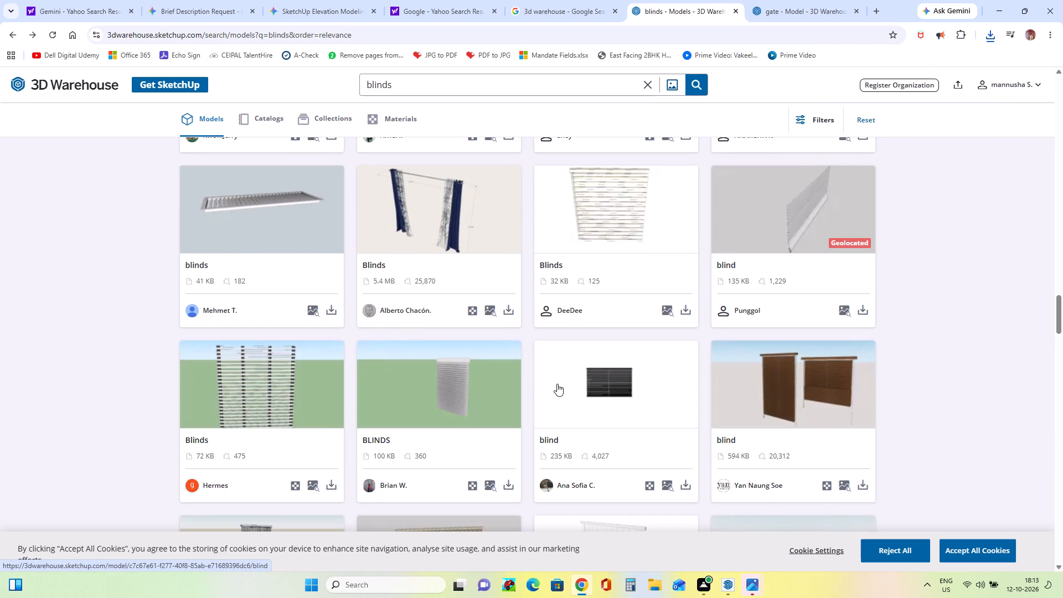
scroll(533, 379, down, 9)
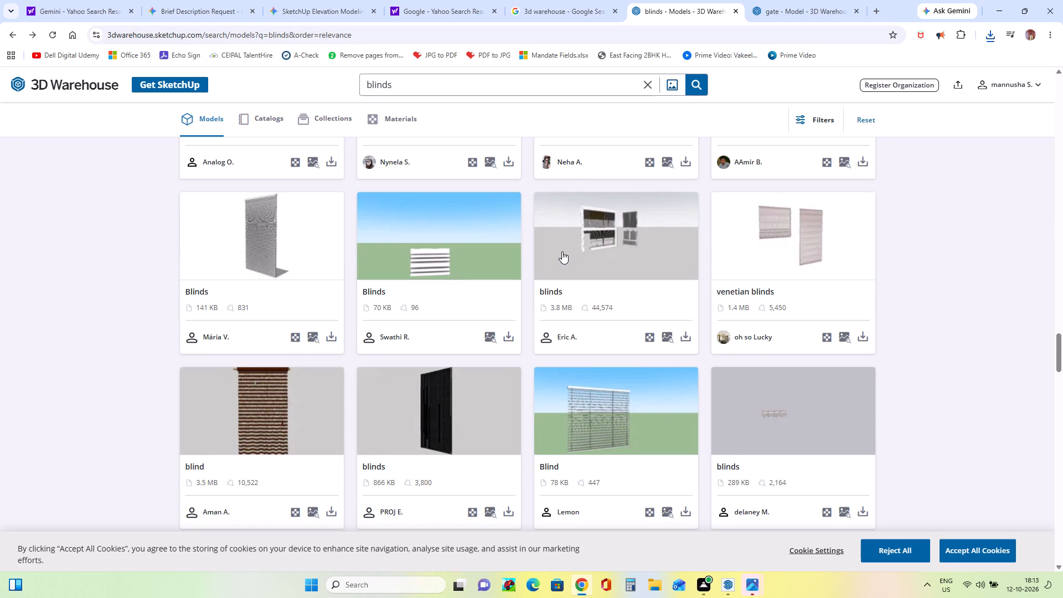
scroll(562, 251, down, 14)
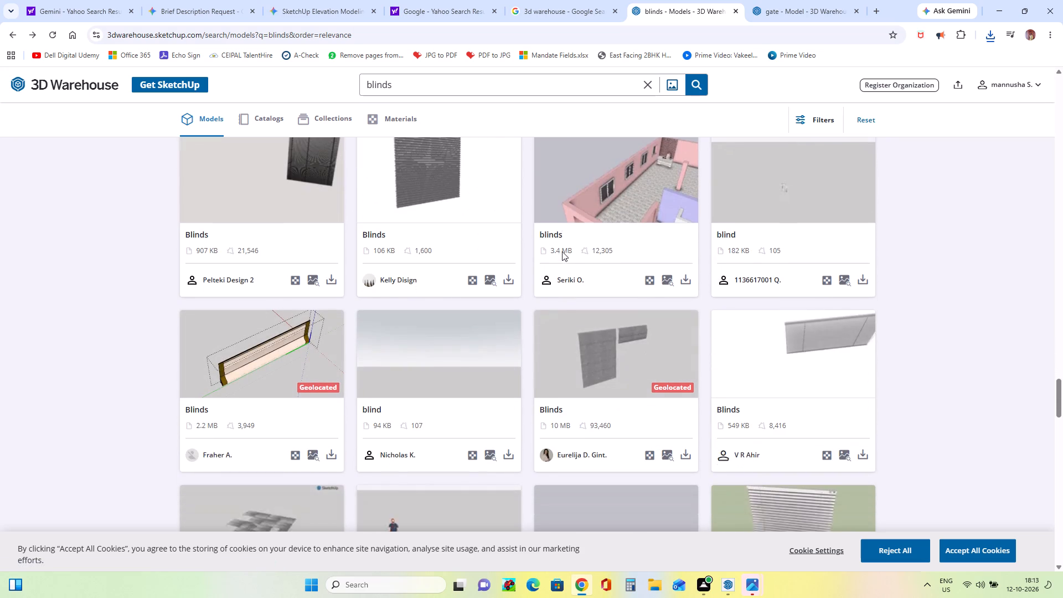
scroll(562, 251, down, 9)
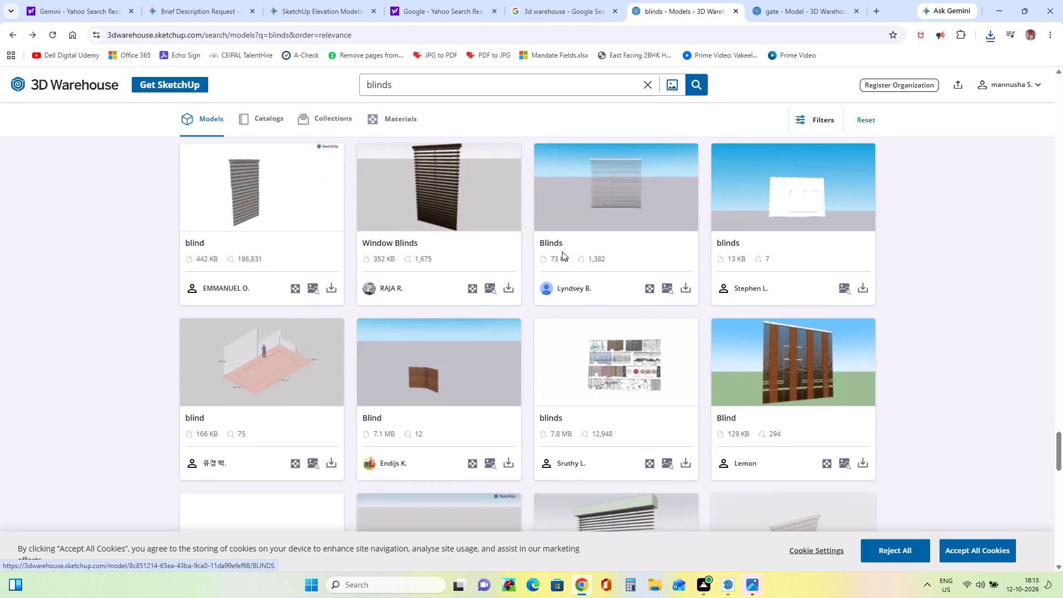
scroll(562, 251, down, 9)
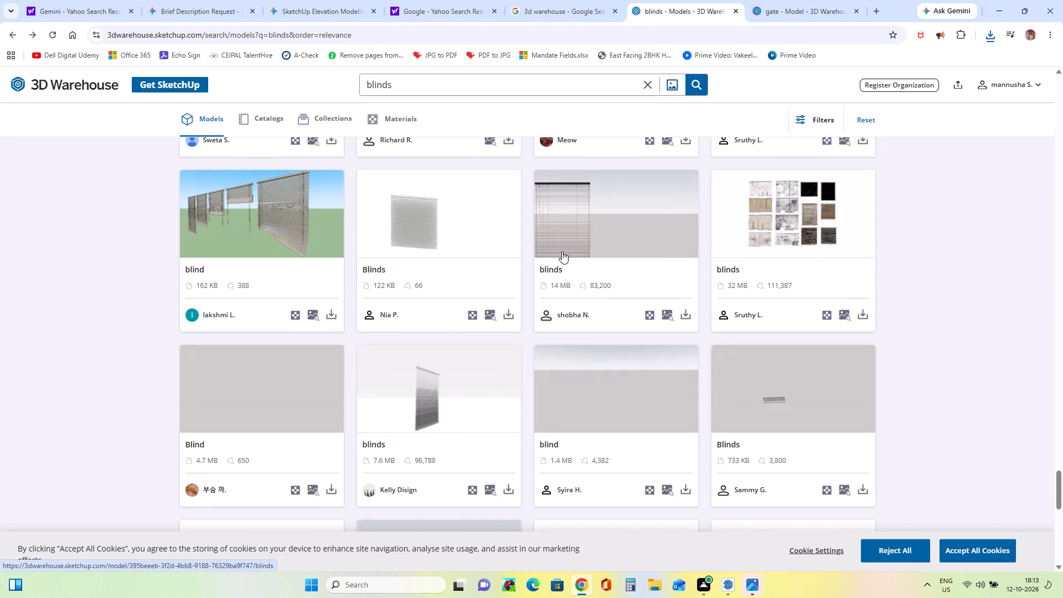
scroll(562, 251, up, 5)
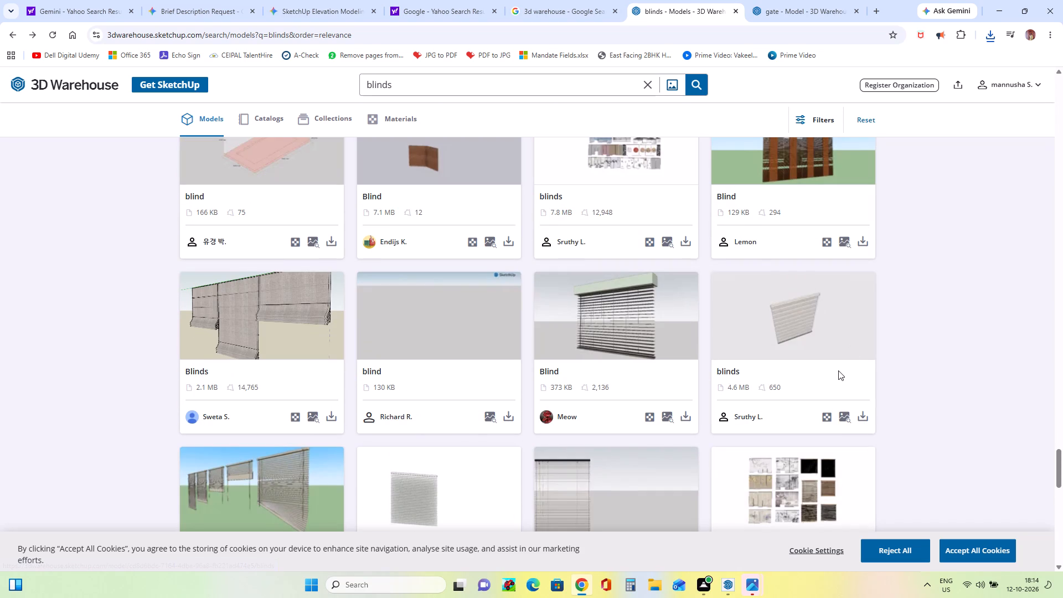
scroll(838, 370, down, 13)
scroll(838, 370, up, 8)
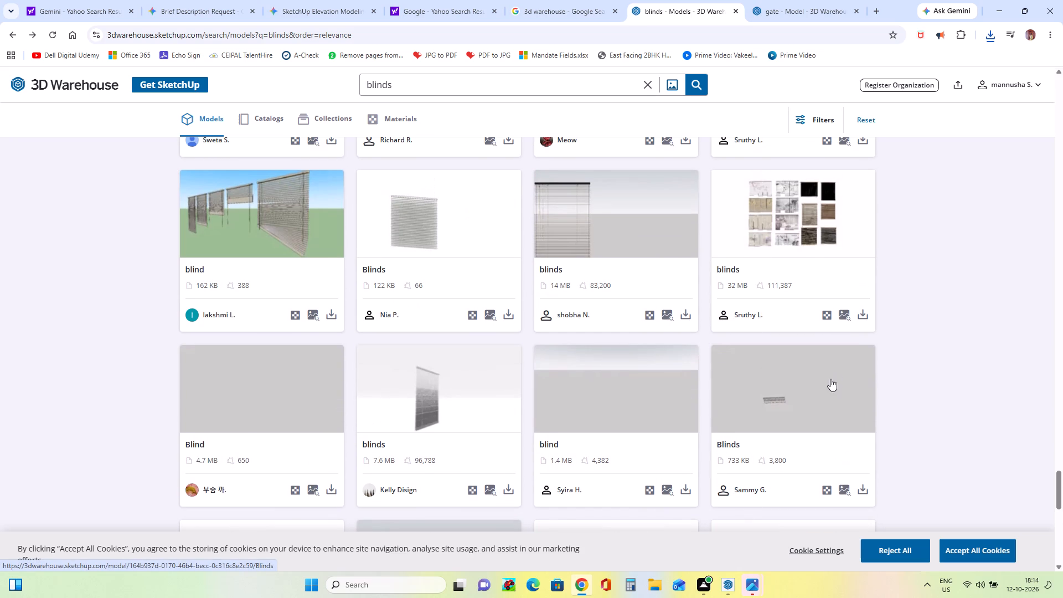
scroll(830, 378, up, 8)
scroll(830, 378, down, 3)
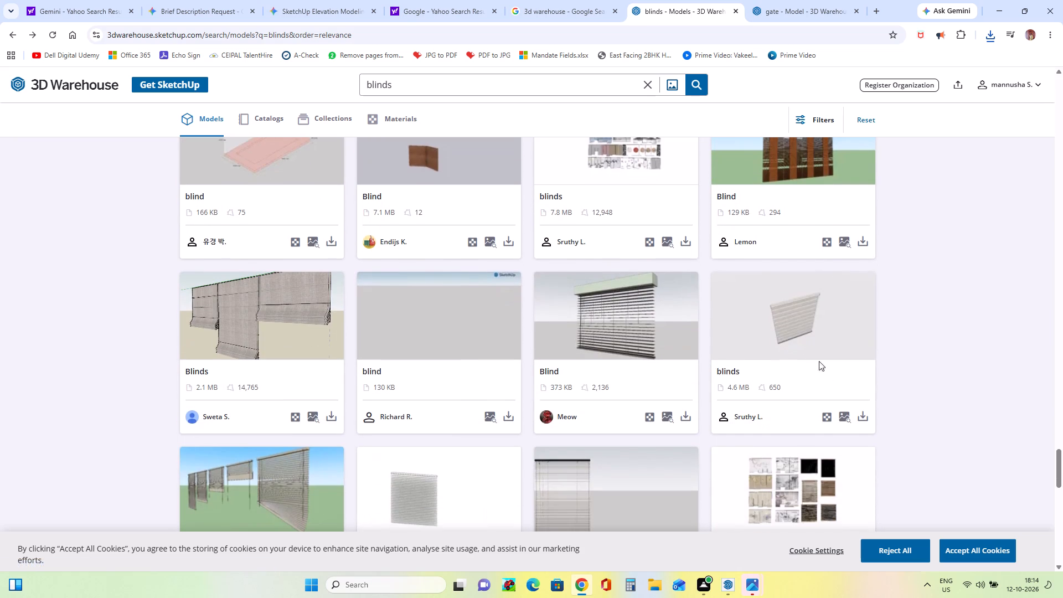
Open the light beige blinds model with horizontal bands and download it as a SketchUp file.
click(803, 329)
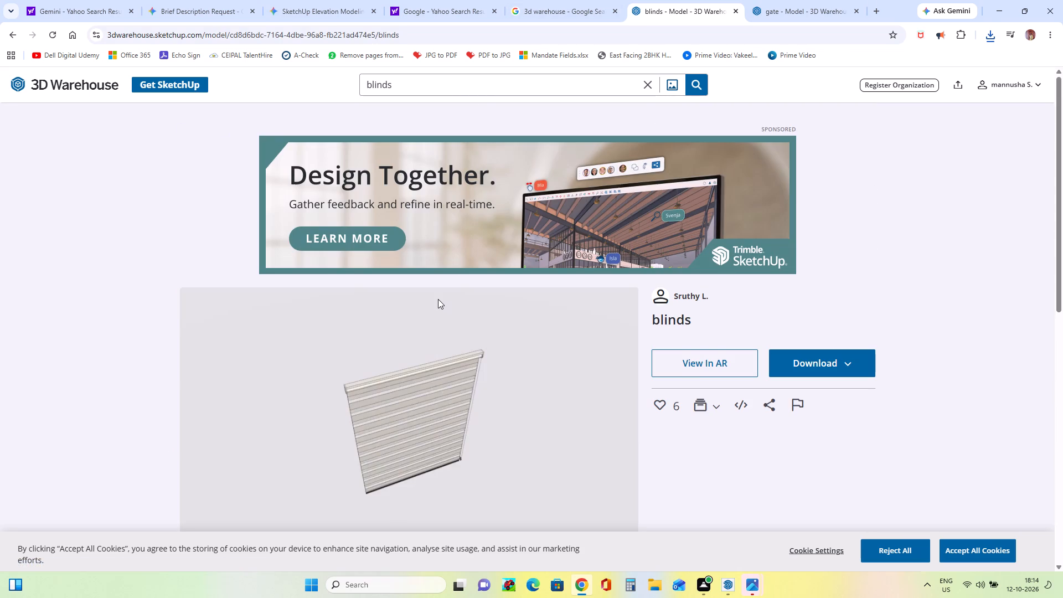
scroll(438, 299, down, 3)
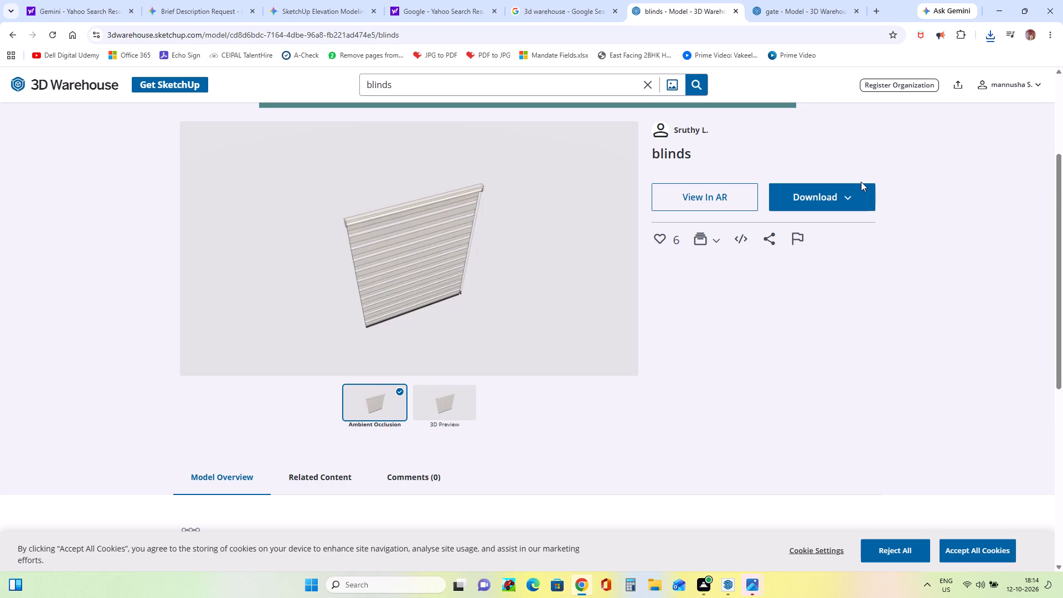
click(835, 194)
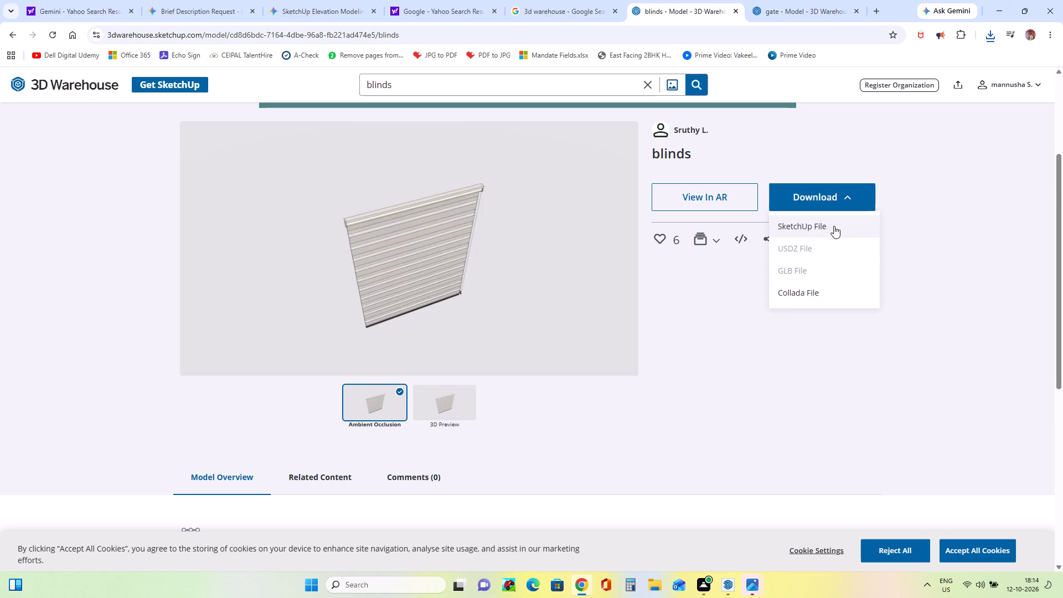
click(828, 228)
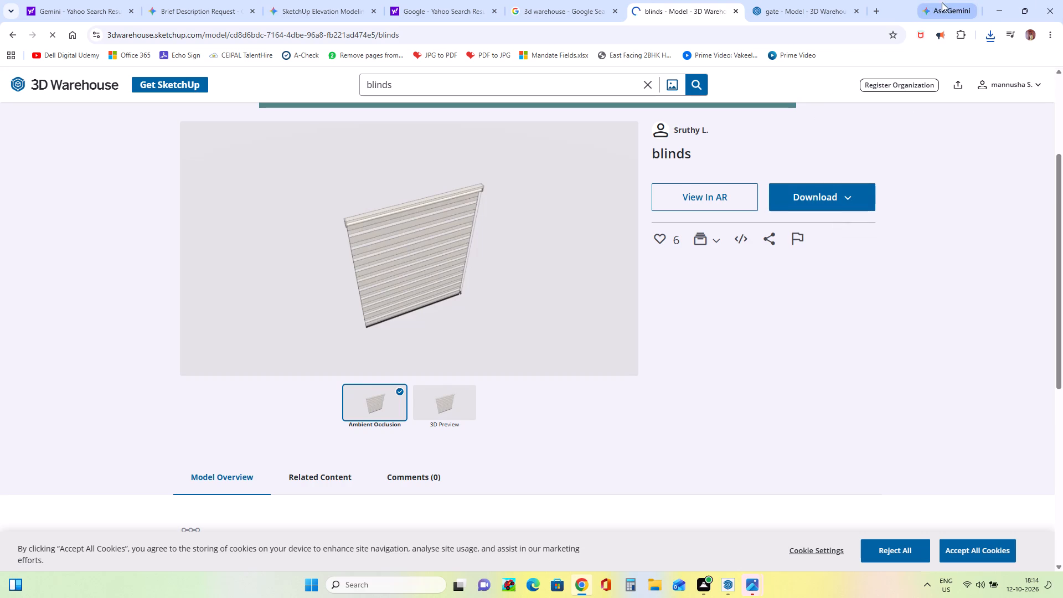
Switch to SketchUp, import the rem+vai curtain model from Downloads and place it by the balcony second from the top.
click(1000, 14)
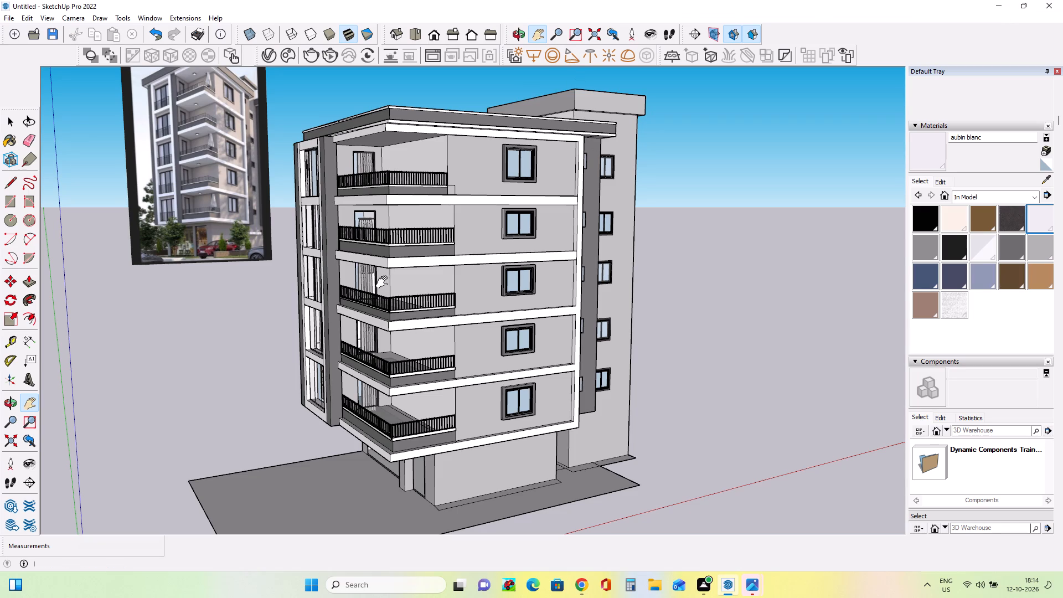
scroll(199, 167, up, 4)
scroll(199, 167, down, 4)
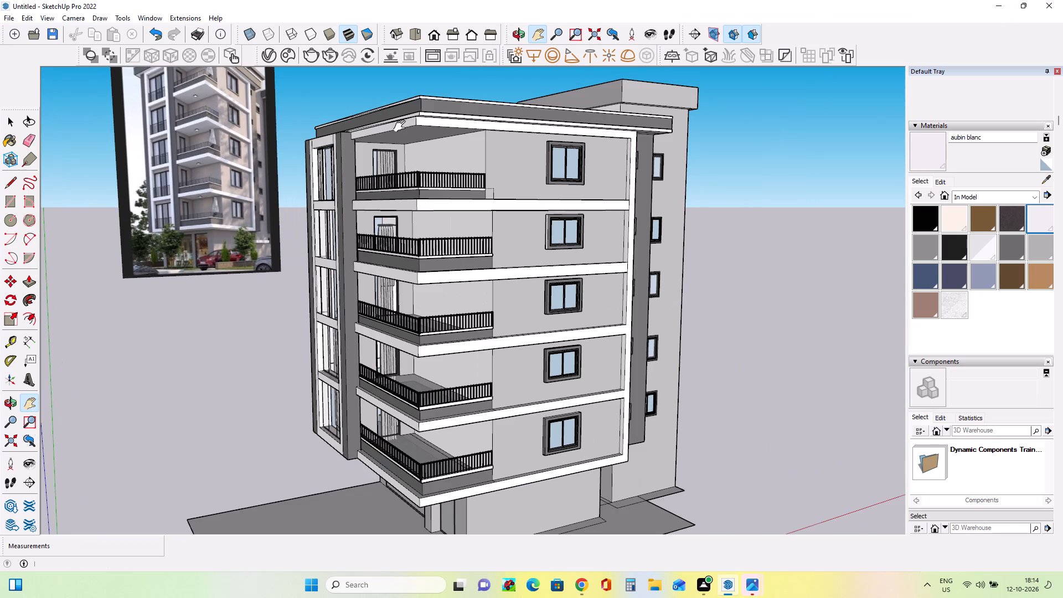
click(11, 19)
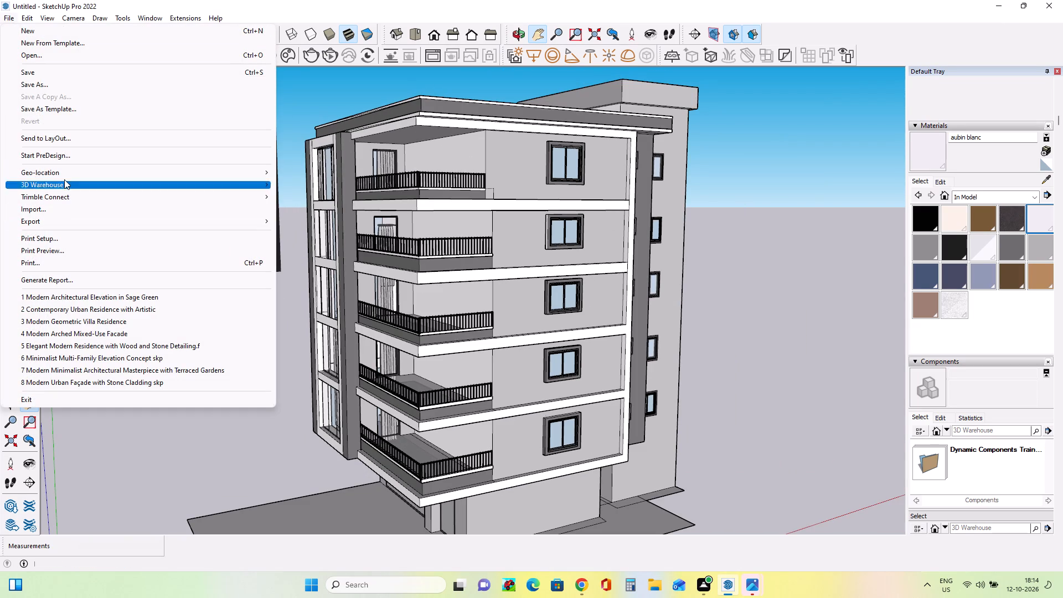
click(76, 213)
click(496, 269)
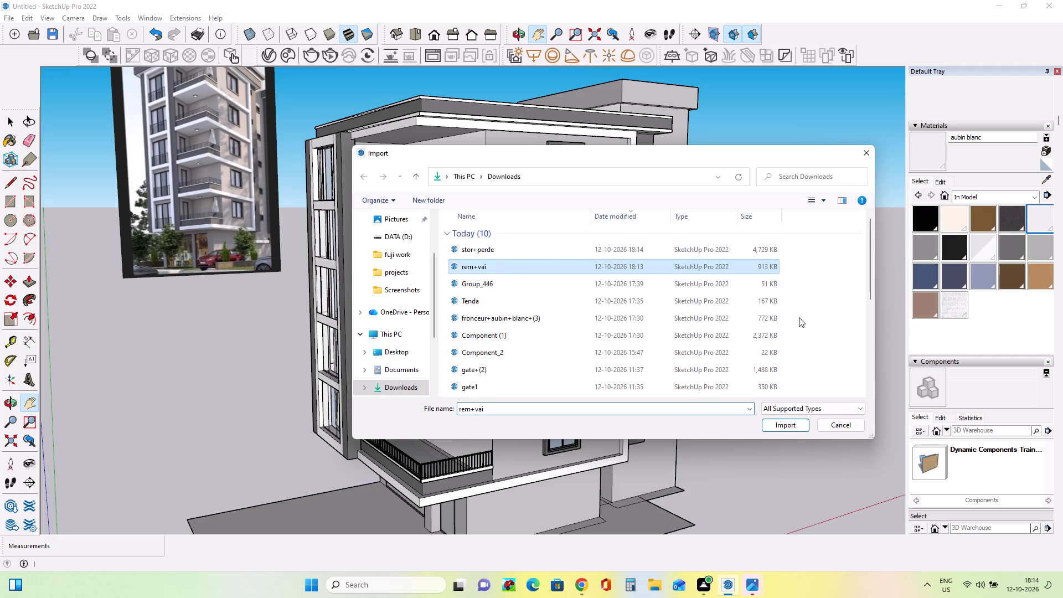
click(791, 426)
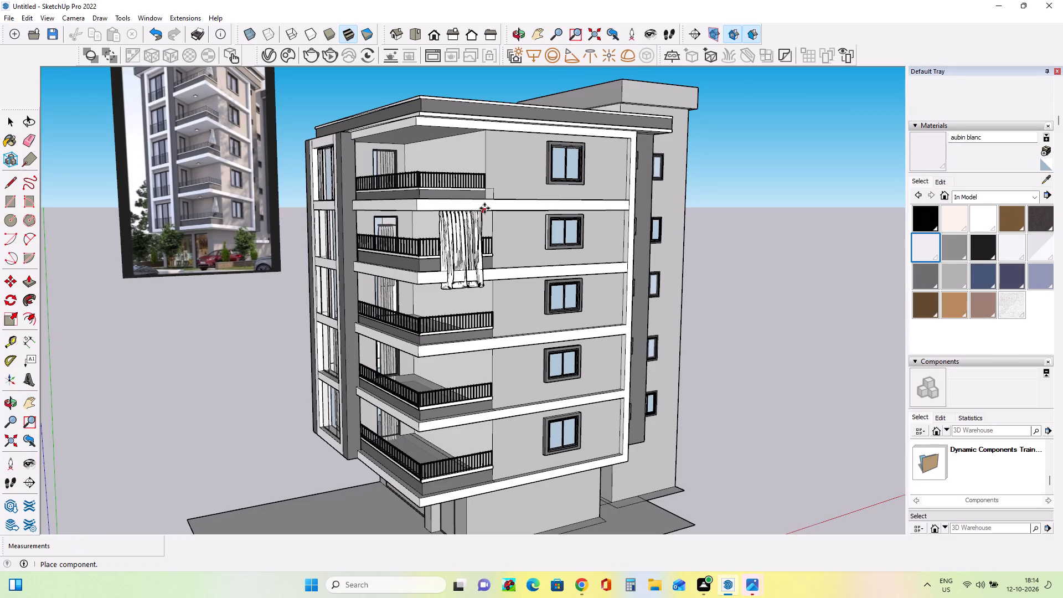
middle_drag(482, 215, 508, 263)
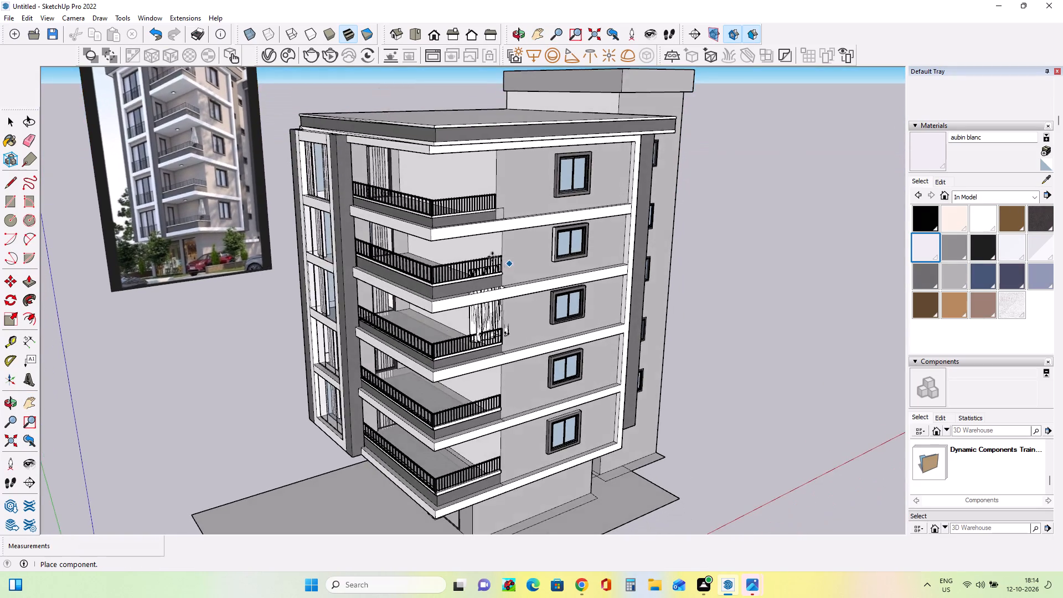
scroll(482, 246, up, 5)
scroll(483, 243, down, 1)
scroll(483, 243, up, 2)
middle_drag(484, 235, 526, 117)
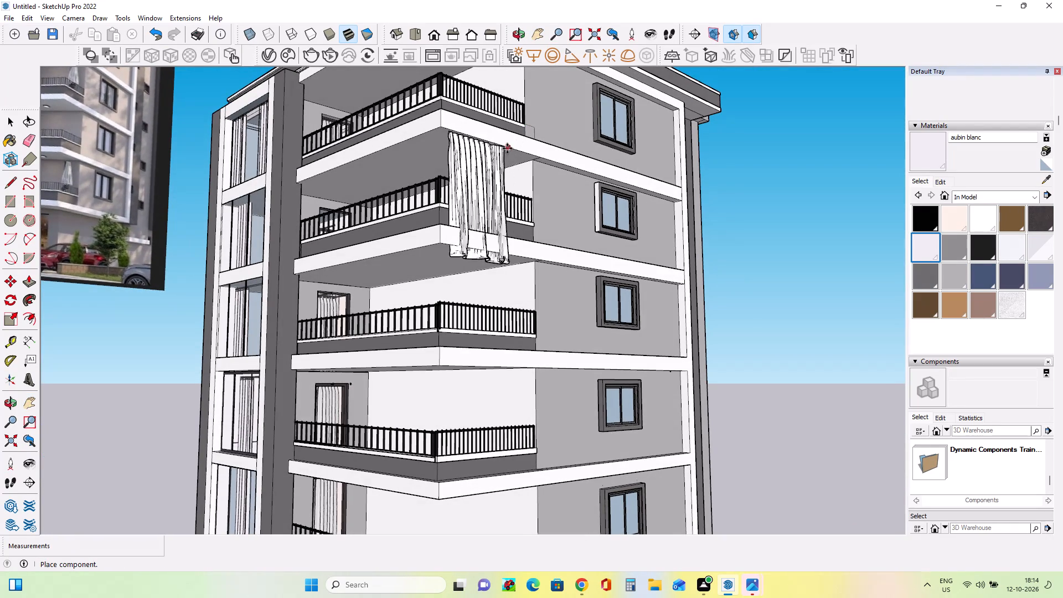
click(508, 156)
Move the imported curtain against the slab underside at the outer end of the side wall on the balcony second from the top.
middle_drag(523, 215, 524, 240)
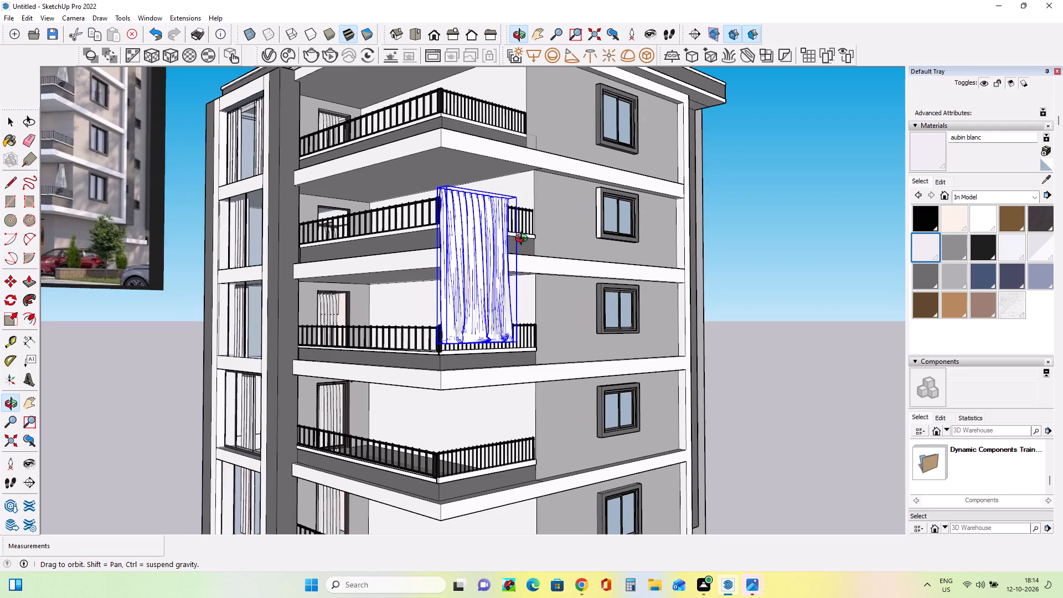
middle_drag(524, 240, 523, 233)
click(507, 190)
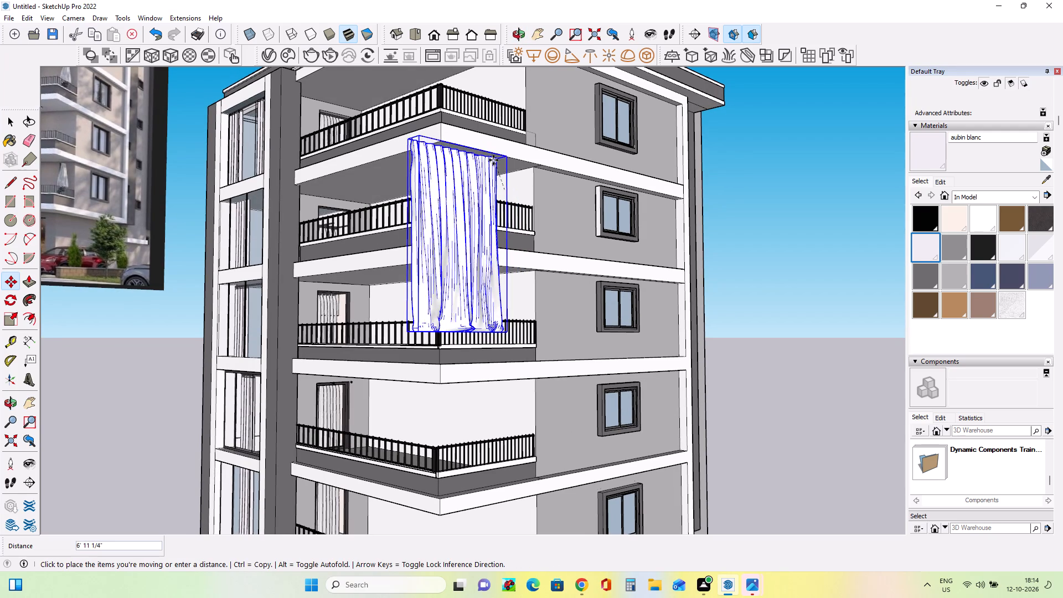
click(497, 166)
middle_drag(415, 214, 702, 252)
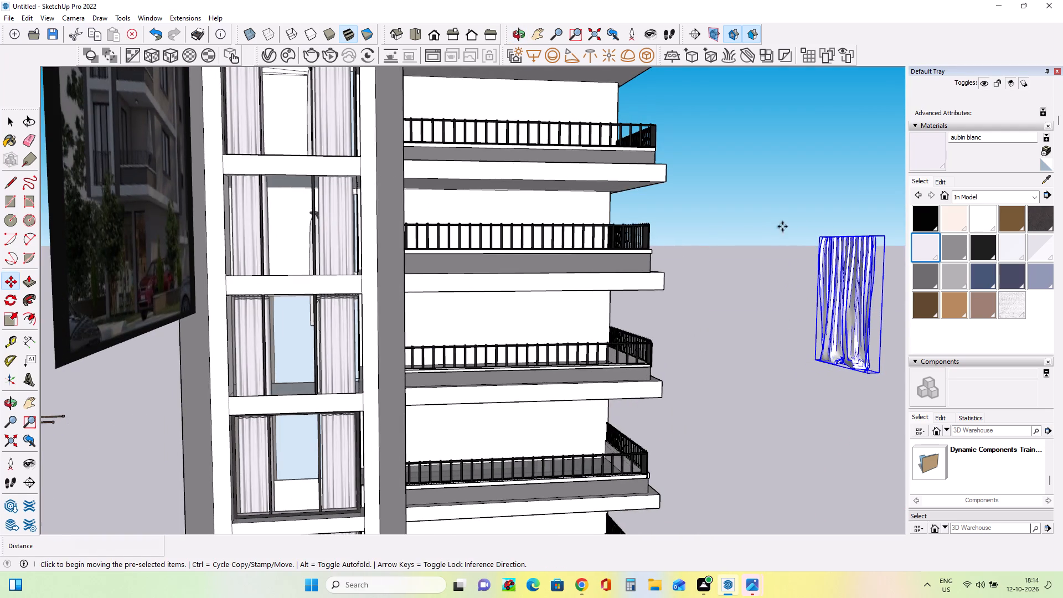
click(814, 239)
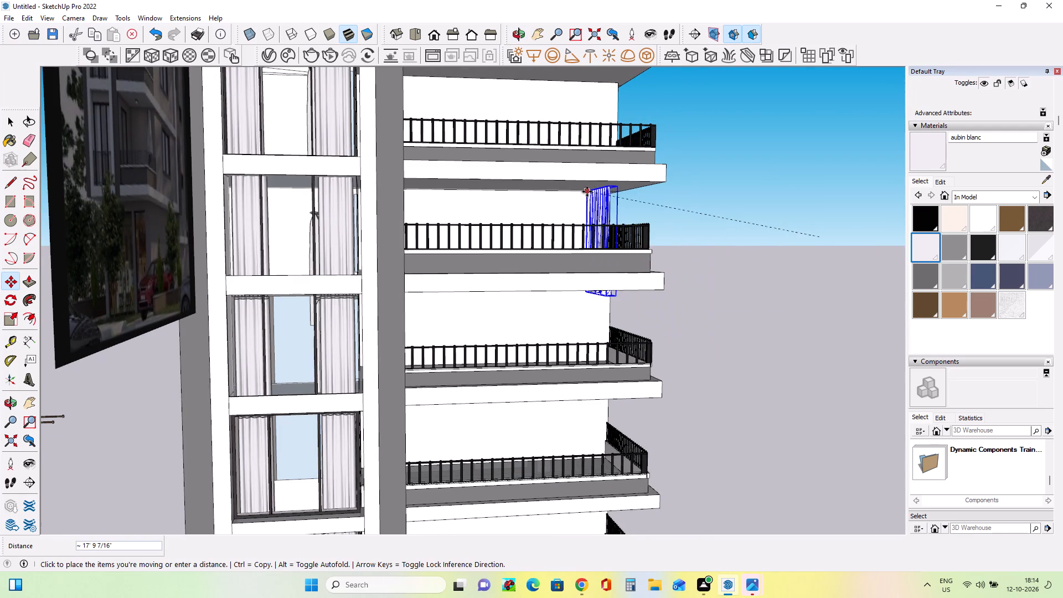
click(587, 192)
Scale the draped curtain by about -1.43 in green and 0.46 in blue, and by about 0.50 in red, to fit above the railing.
middle_drag(672, 226, 268, 251)
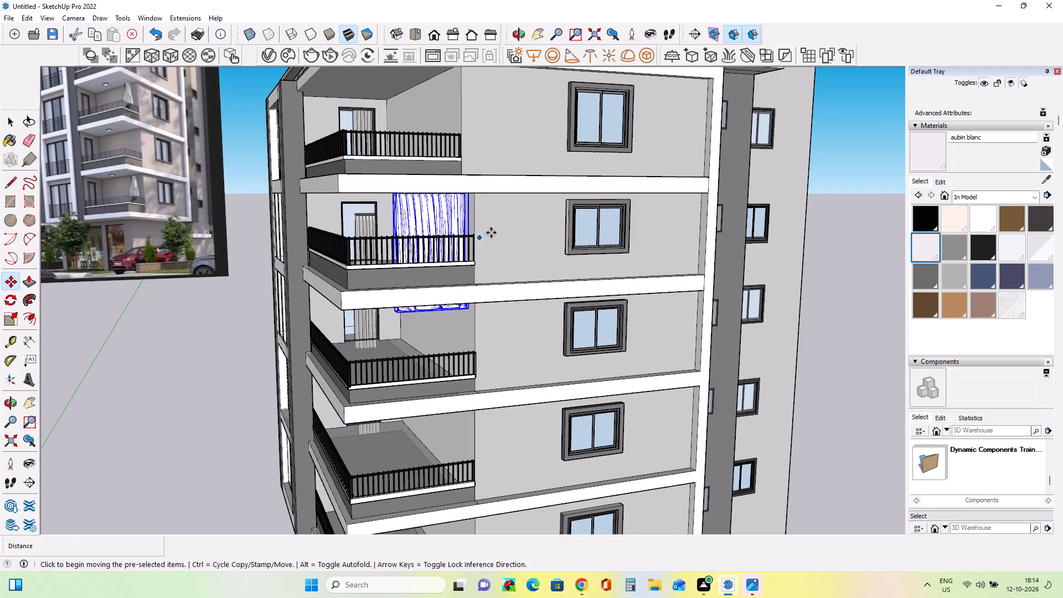
middle_drag(492, 238, 486, 255)
click(8, 323)
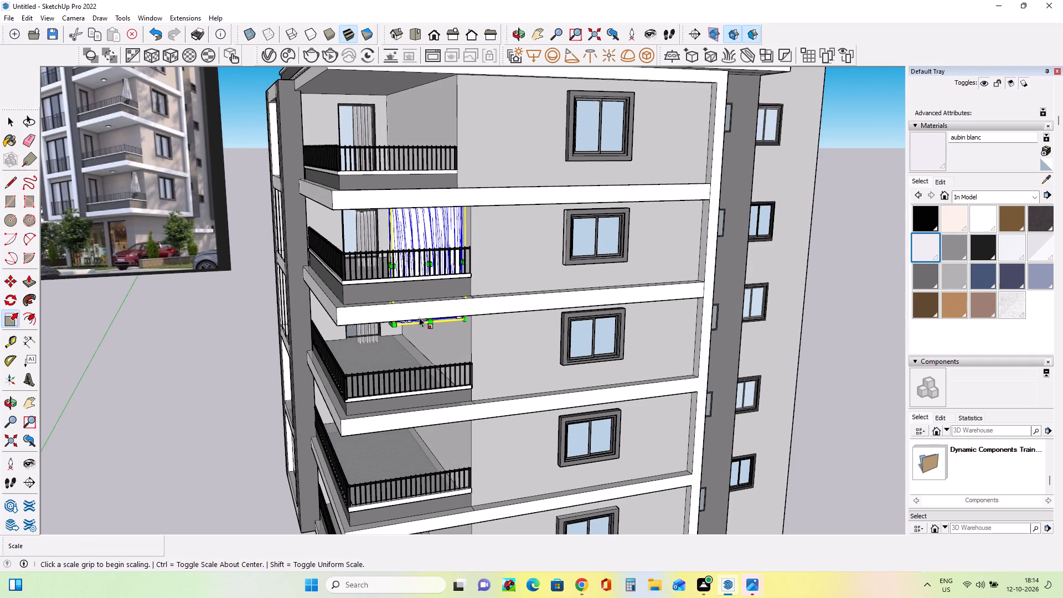
click(422, 319)
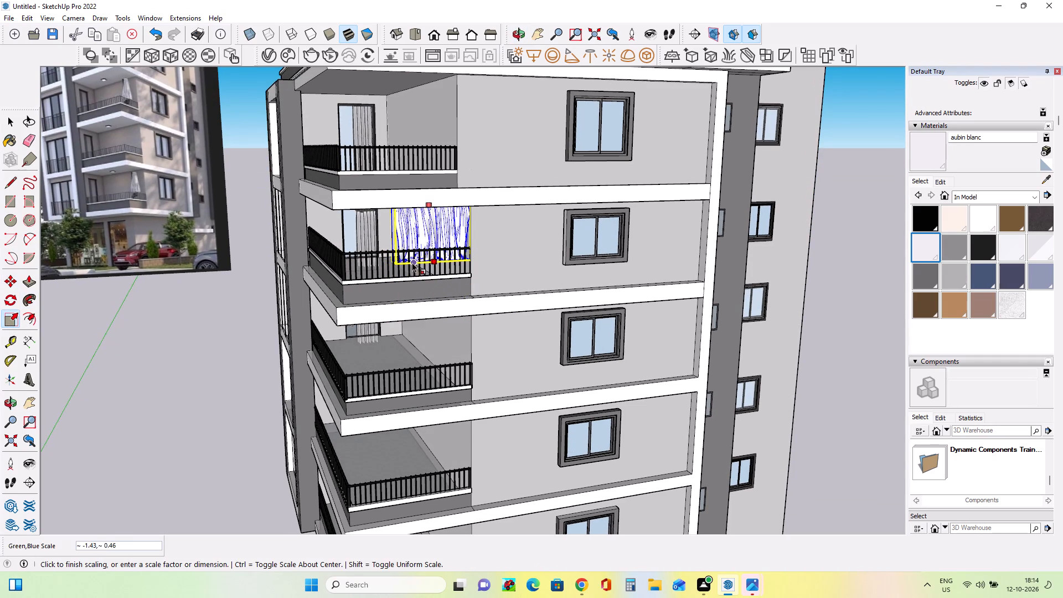
click(412, 257)
middle_drag(410, 287, 545, 272)
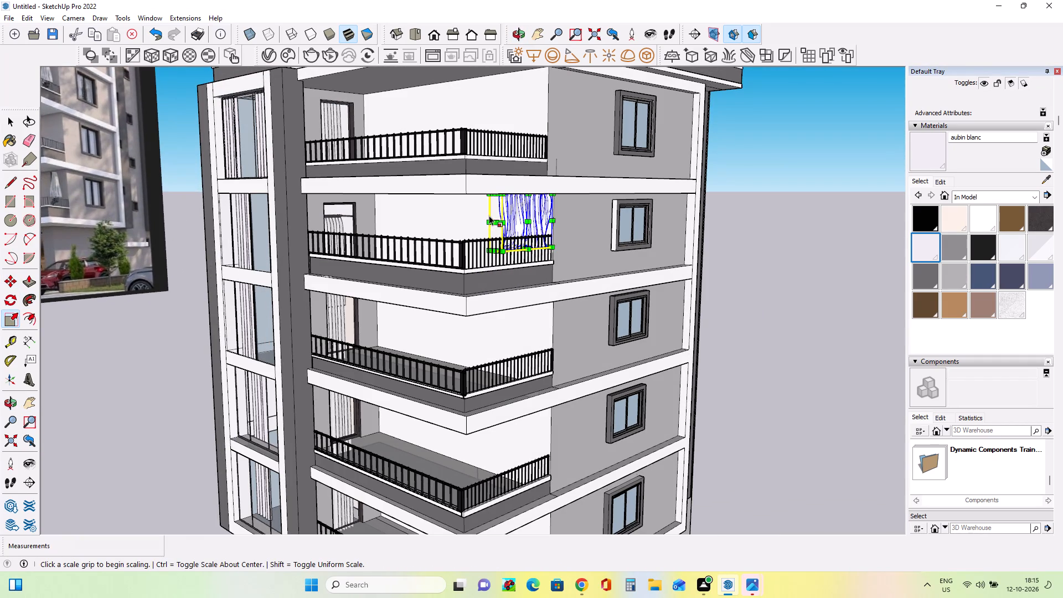
click(493, 219)
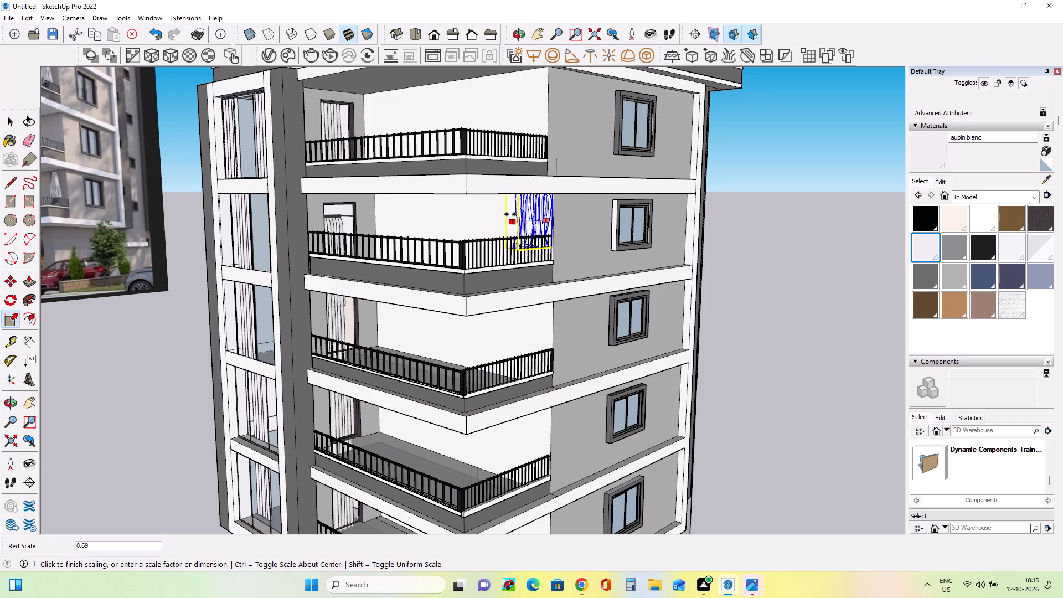
click(519, 213)
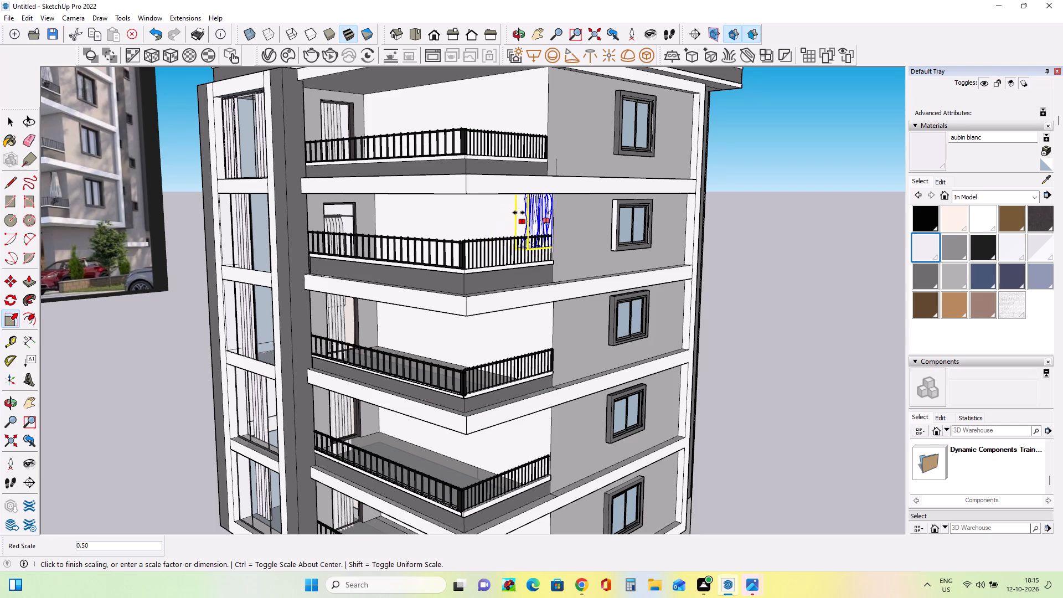
middle_drag(546, 288, 706, 317)
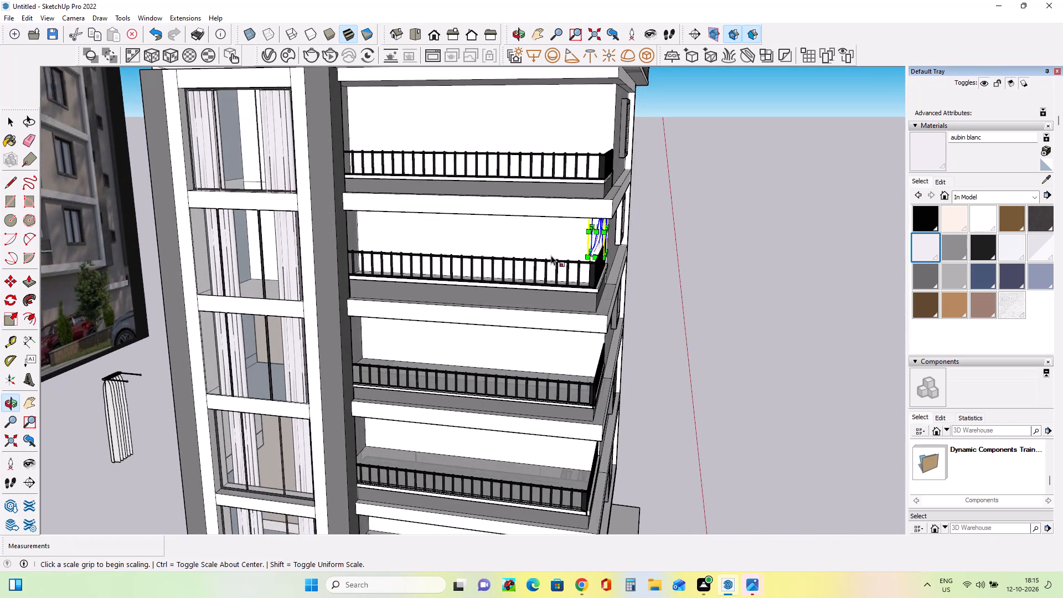
middle_drag(562, 243, 674, 204)
scroll(620, 197, up, 12)
middle_drag(649, 274, 559, 282)
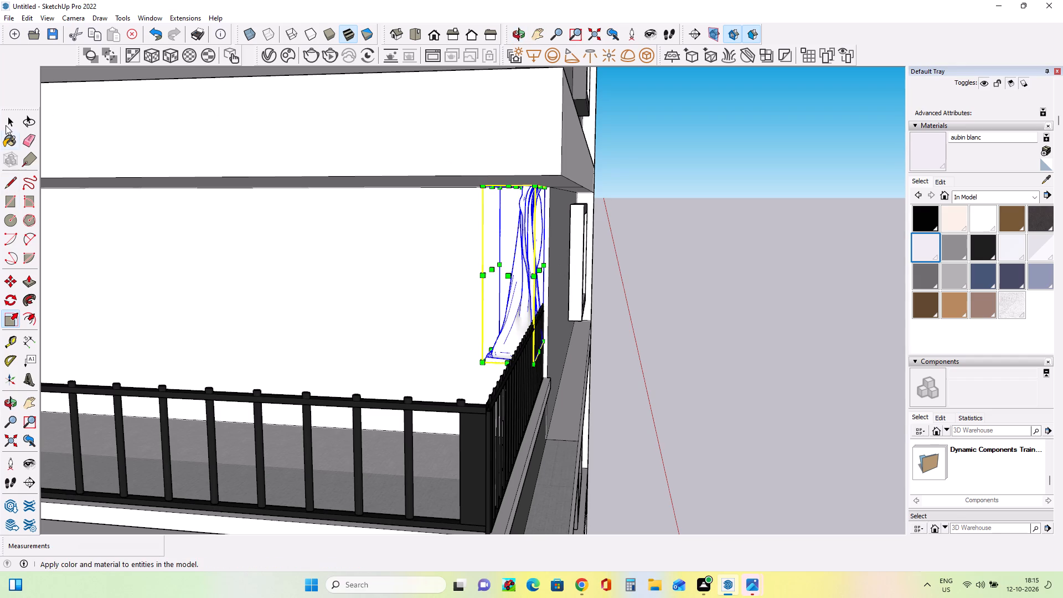
click(6, 125)
click(702, 354)
Examine the resized balcony curtain from several angles against the facade and the reference photo.
middle_drag(740, 359, 509, 326)
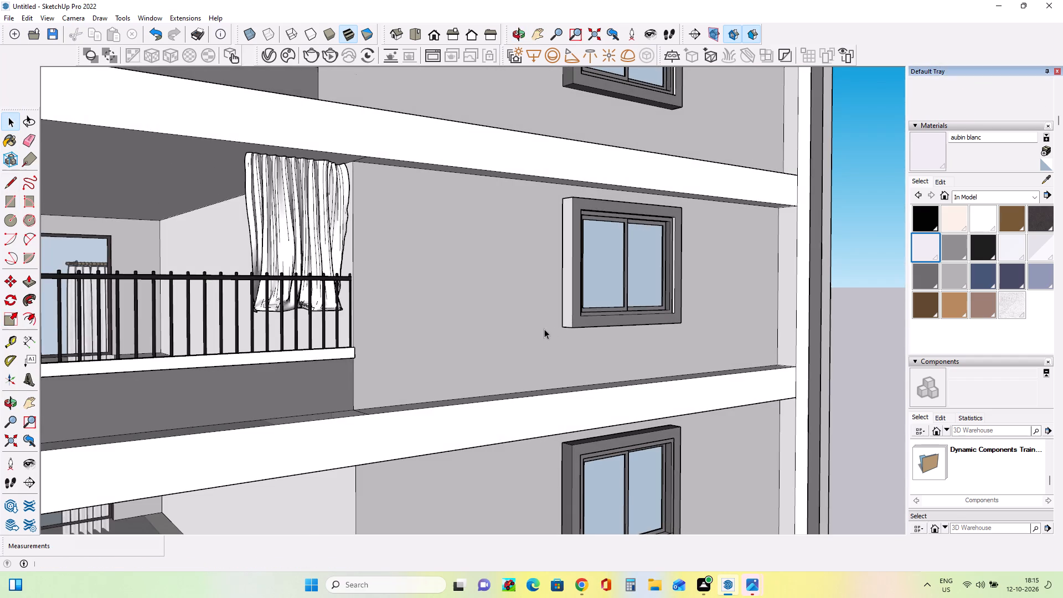
scroll(551, 329, down, 14)
middle_drag(553, 339, 484, 365)
scroll(553, 339, down, 1)
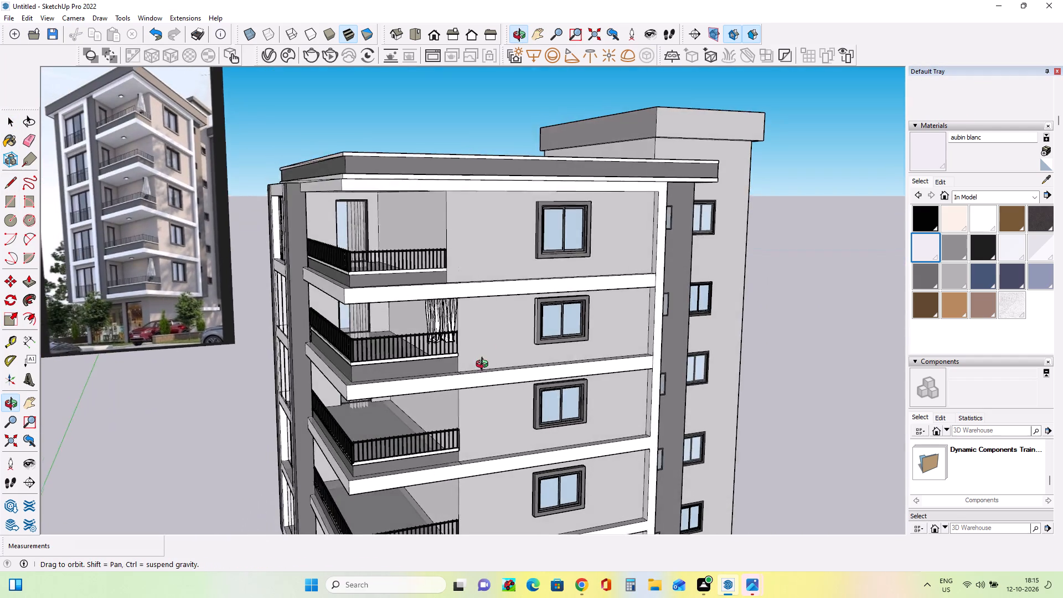
middle_drag(484, 365, 437, 349)
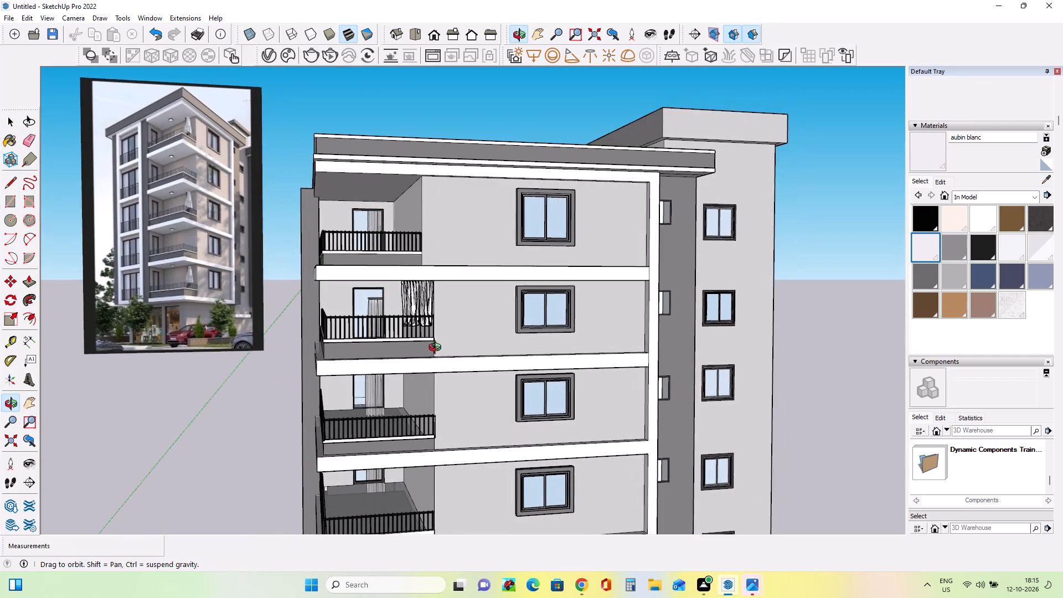
middle_drag(437, 349, 522, 329)
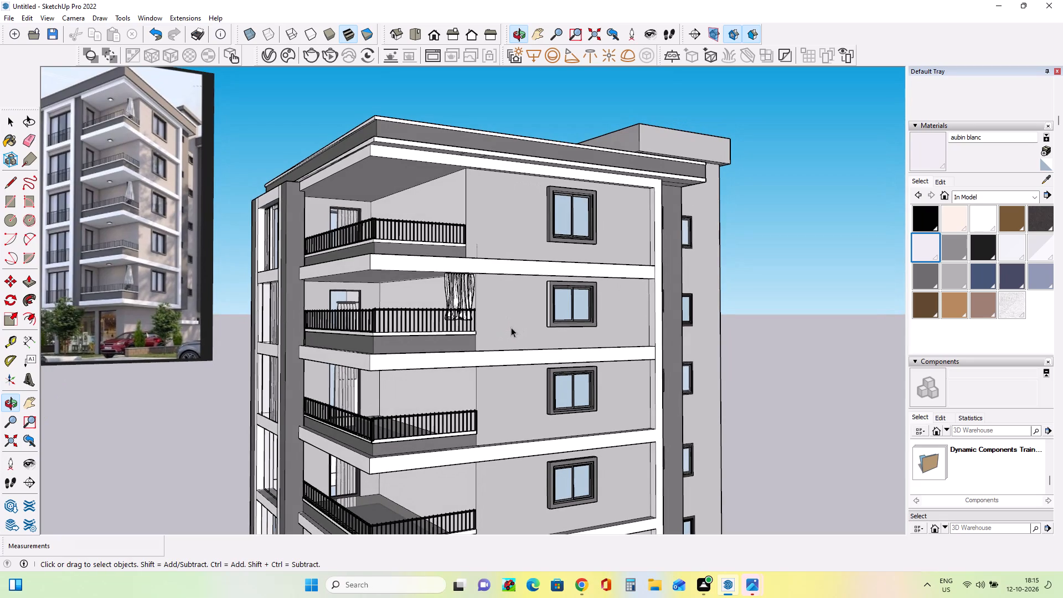
middle_drag(511, 327, 501, 337)
scroll(441, 312, up, 5)
middle_drag(445, 313, 538, 317)
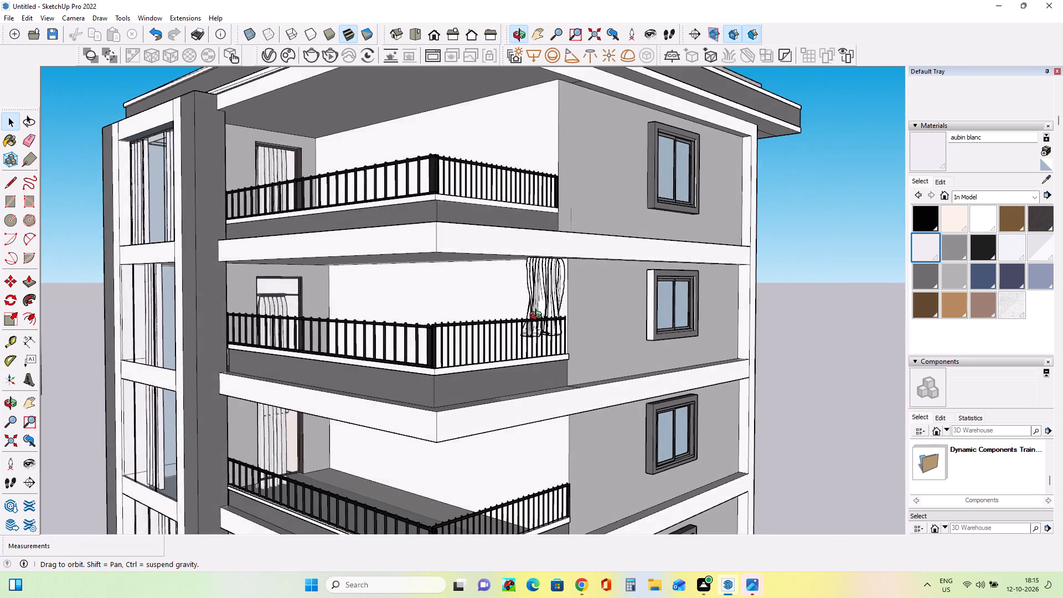
middle_drag(538, 317, 537, 317)
Delete the glass pane of the door on the balcony second from the top, in front of its hanging curtain.
click(275, 302)
middle_drag(440, 303, 291, 338)
scroll(337, 326, up, 6)
click(348, 359)
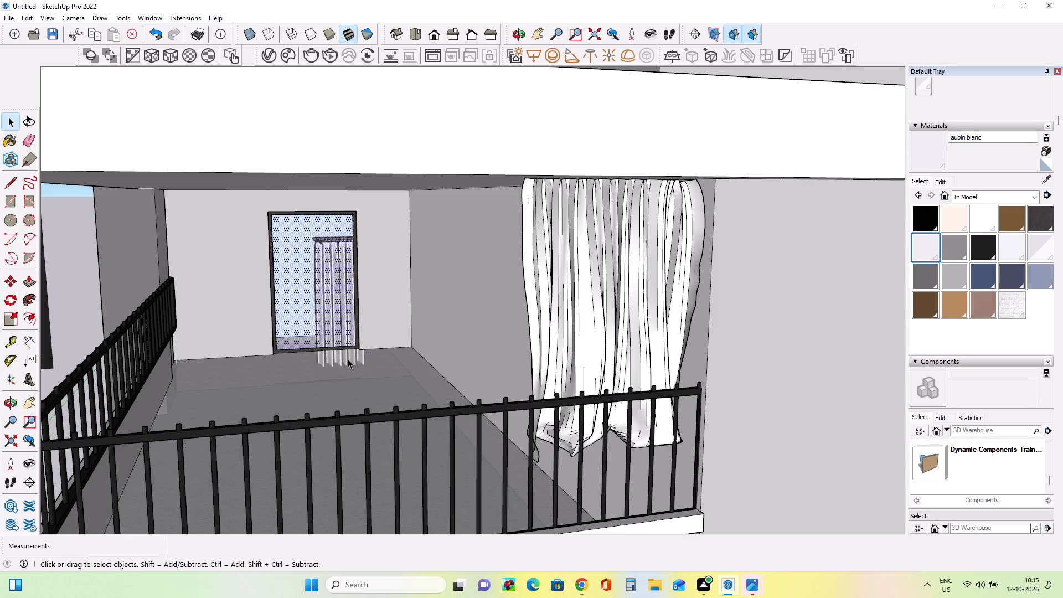
click(352, 357)
scroll(317, 353, up, 4)
middle_drag(327, 347, 355, 327)
click(333, 181)
click(331, 177)
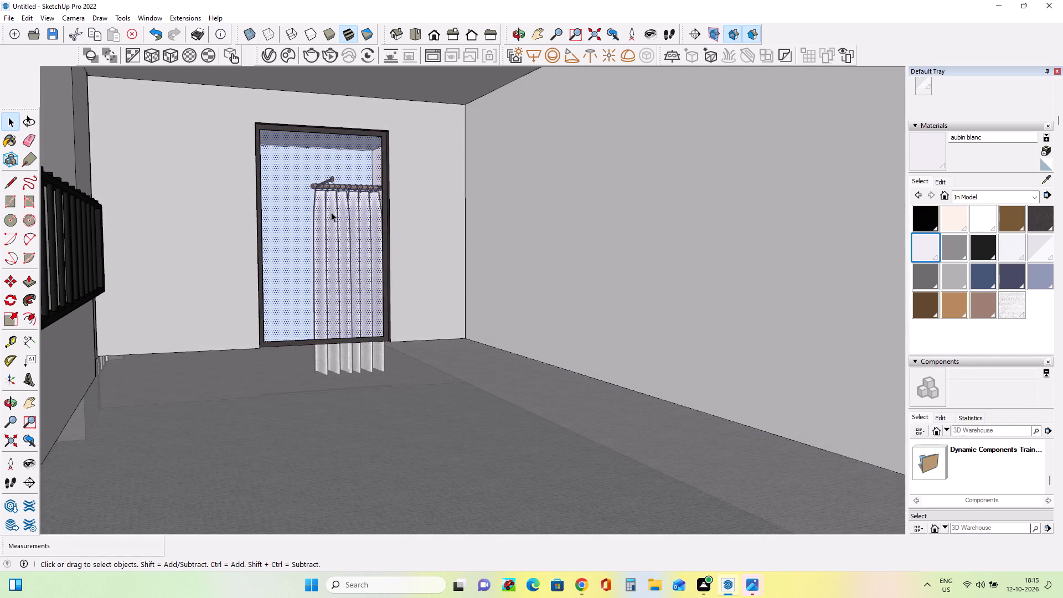
click(335, 272)
click(348, 372)
click(315, 289)
key(Delete)
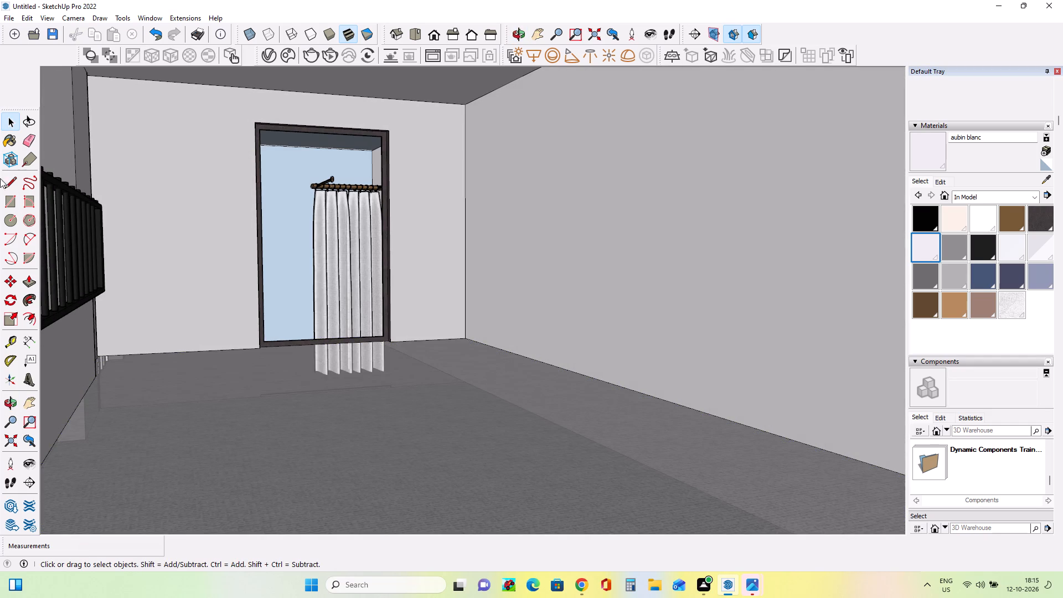
Move the door's curtain up about 3' 1", and shift it about 2' 4" so its rod sits inside the door opening.
click(13, 280)
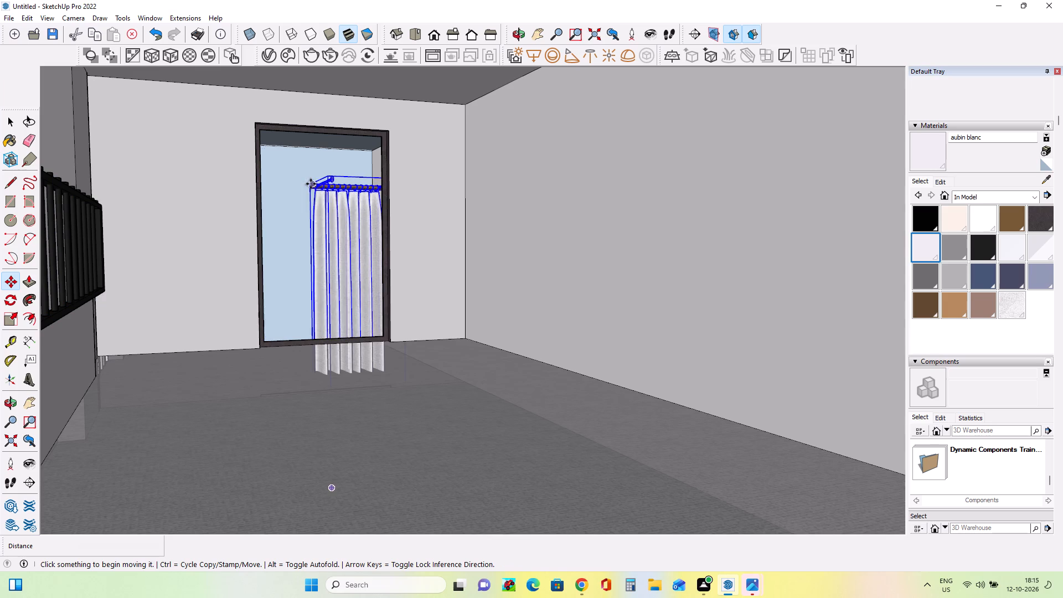
click(313, 188)
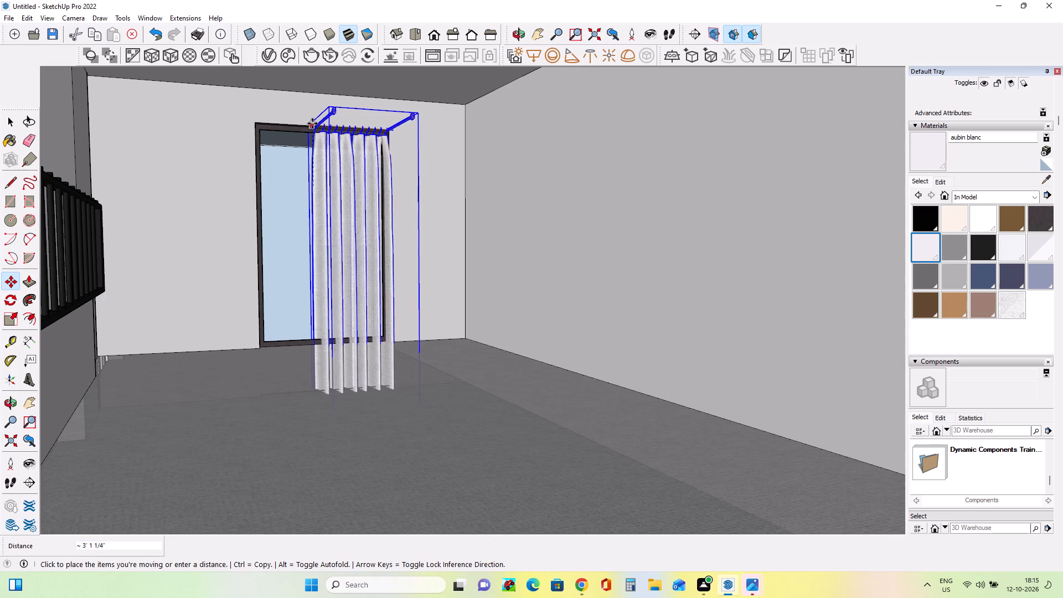
click(312, 123)
click(336, 113)
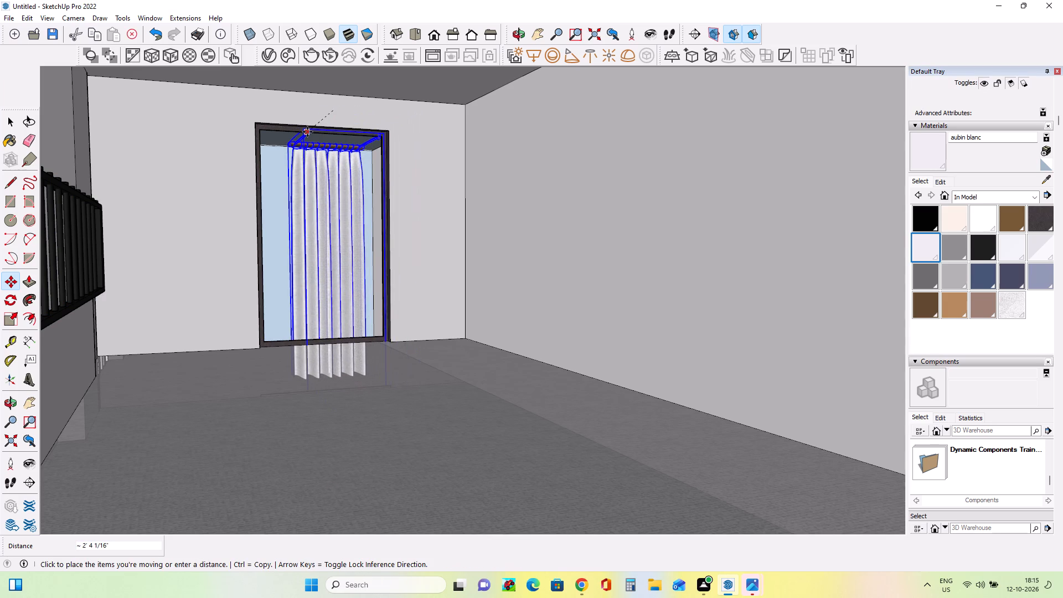
click(307, 132)
middle_drag(367, 207, 297, 212)
scroll(384, 223, down, 3)
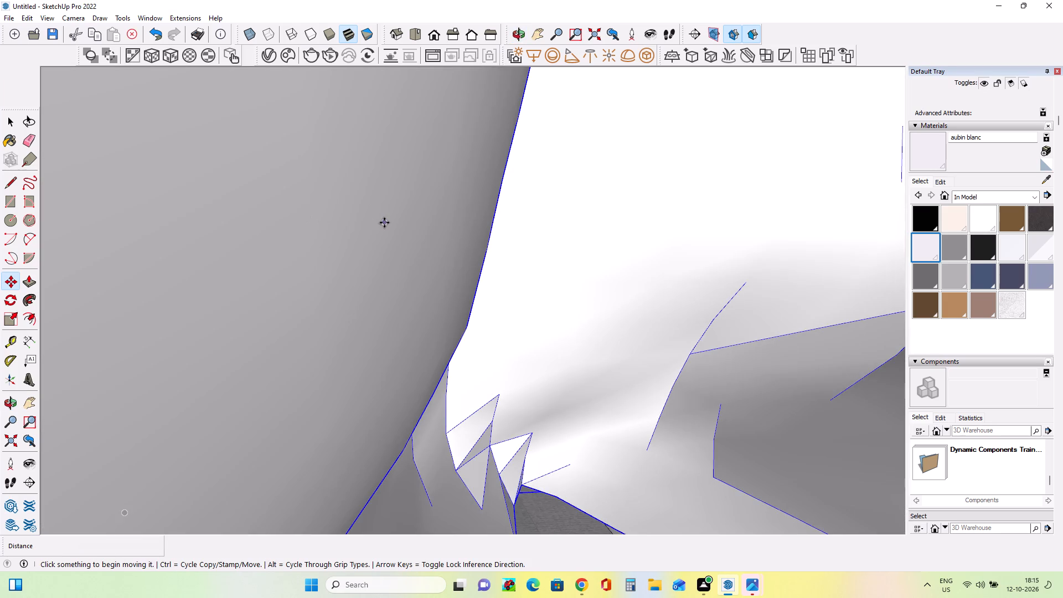
scroll(384, 223, down, 6)
key(Escape)
scroll(388, 231, down, 13)
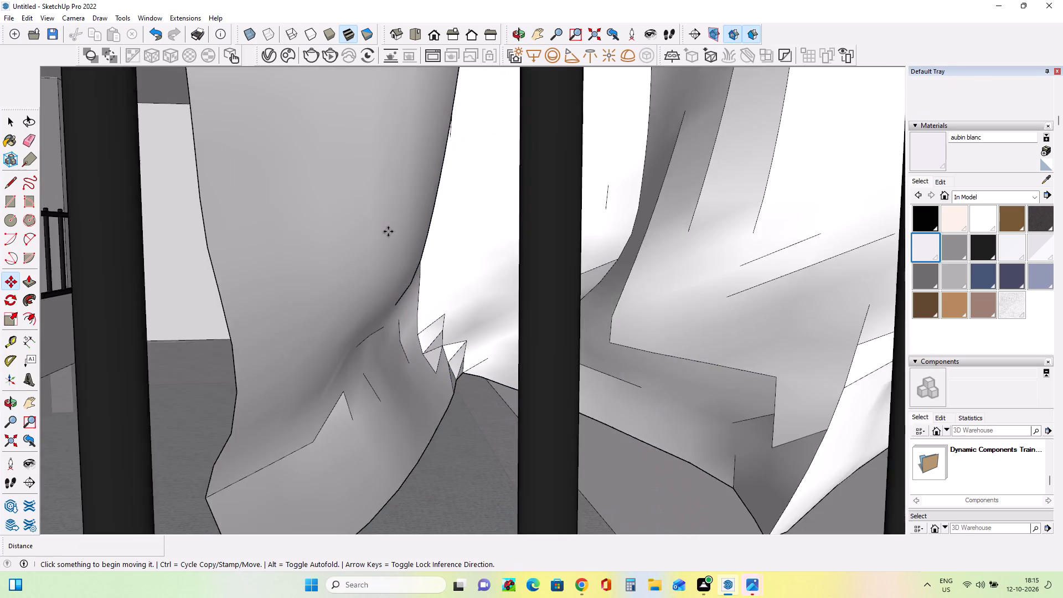
scroll(388, 231, down, 20)
scroll(388, 231, down, 13)
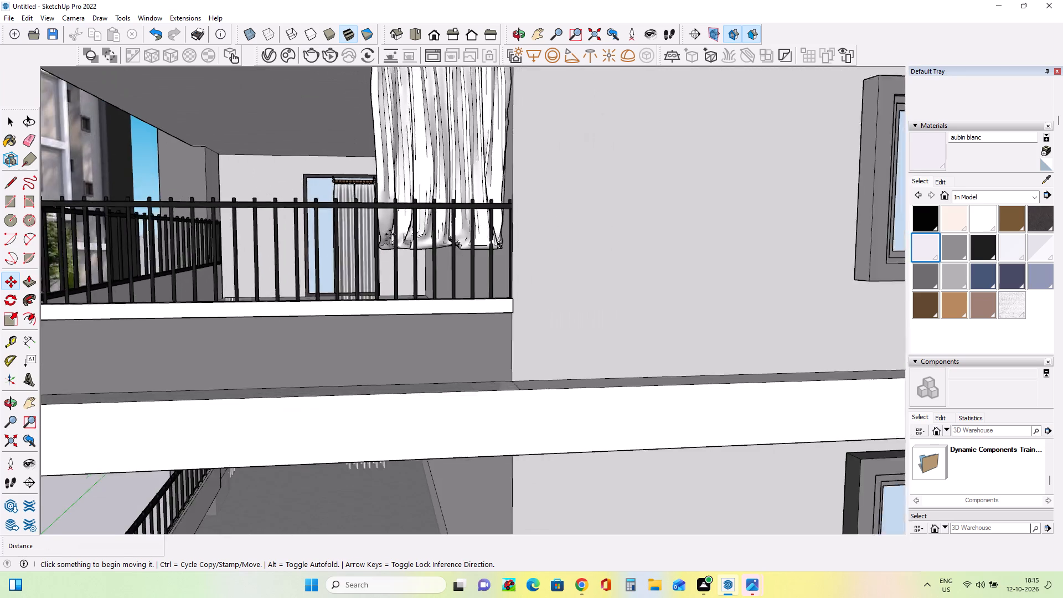
scroll(390, 234, down, 14)
middle_drag(390, 234, 506, 267)
scroll(502, 262, down, 1)
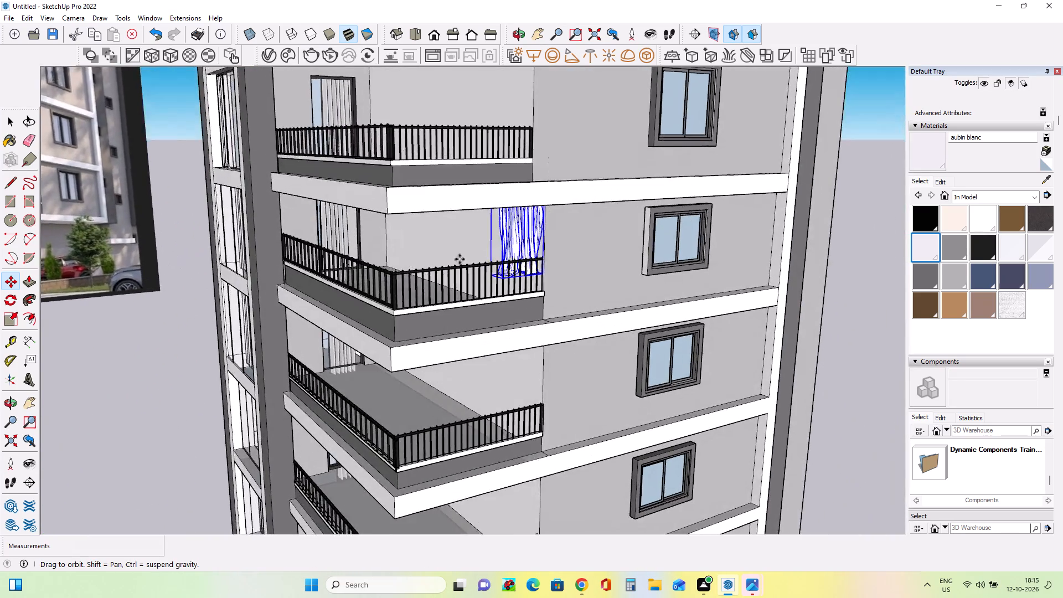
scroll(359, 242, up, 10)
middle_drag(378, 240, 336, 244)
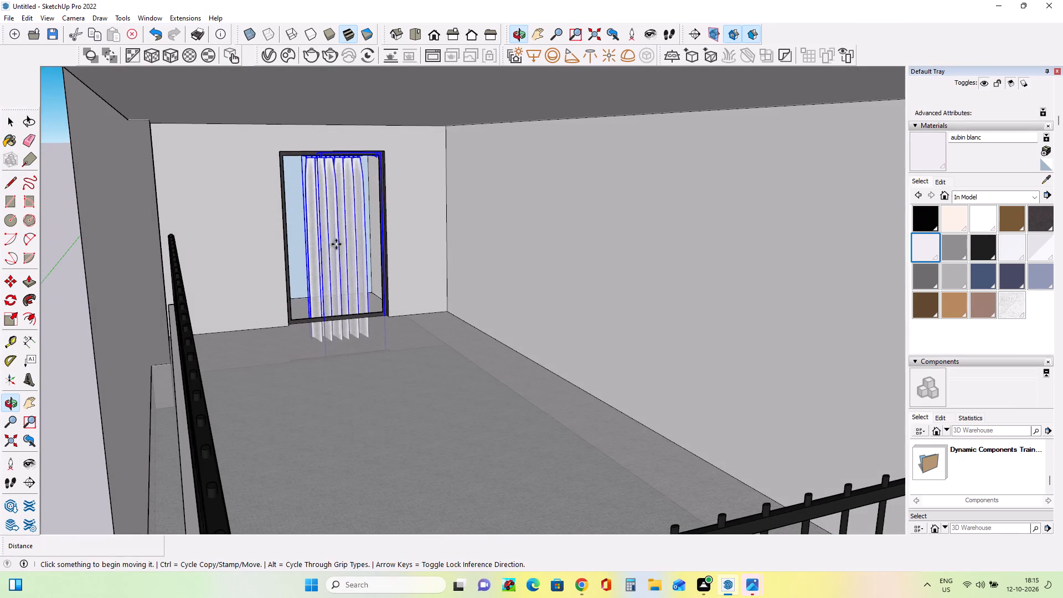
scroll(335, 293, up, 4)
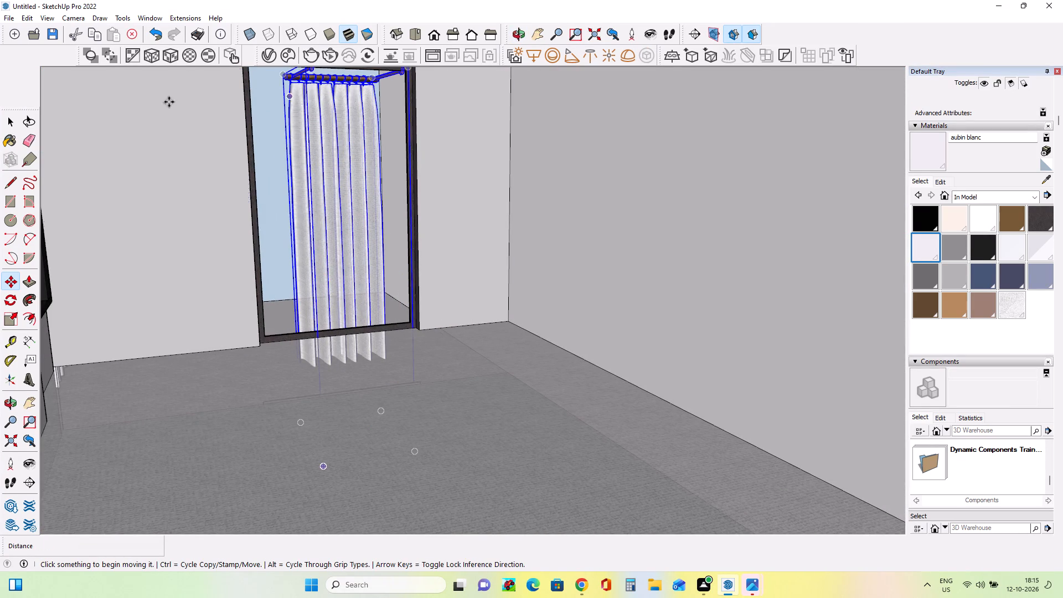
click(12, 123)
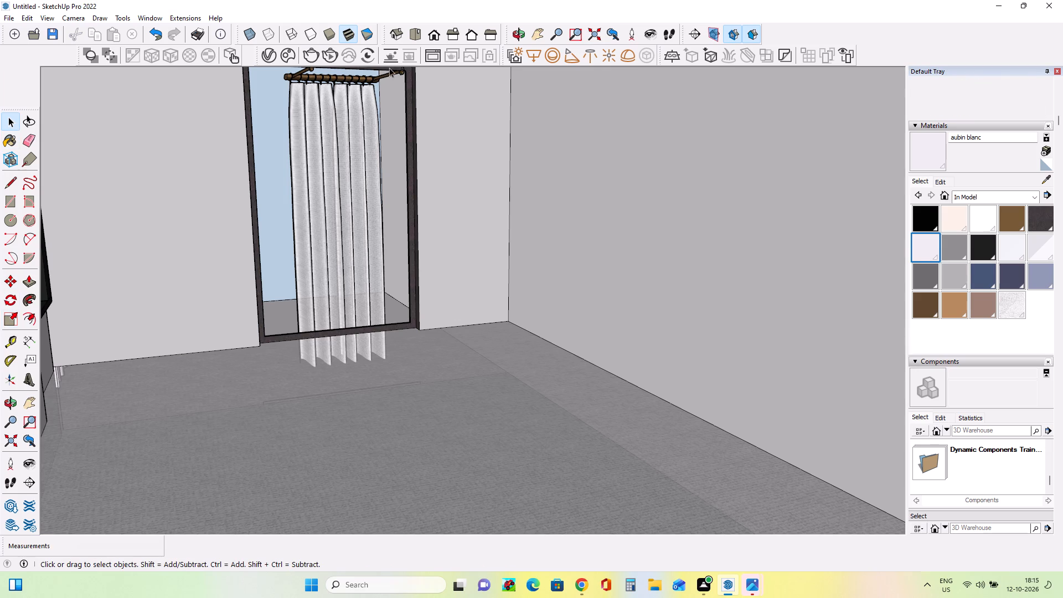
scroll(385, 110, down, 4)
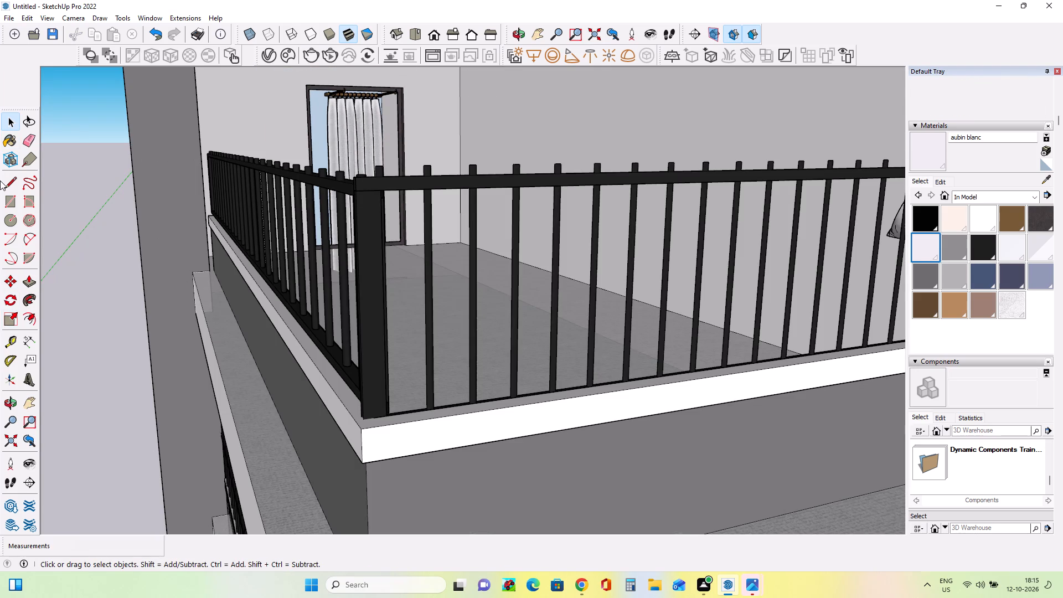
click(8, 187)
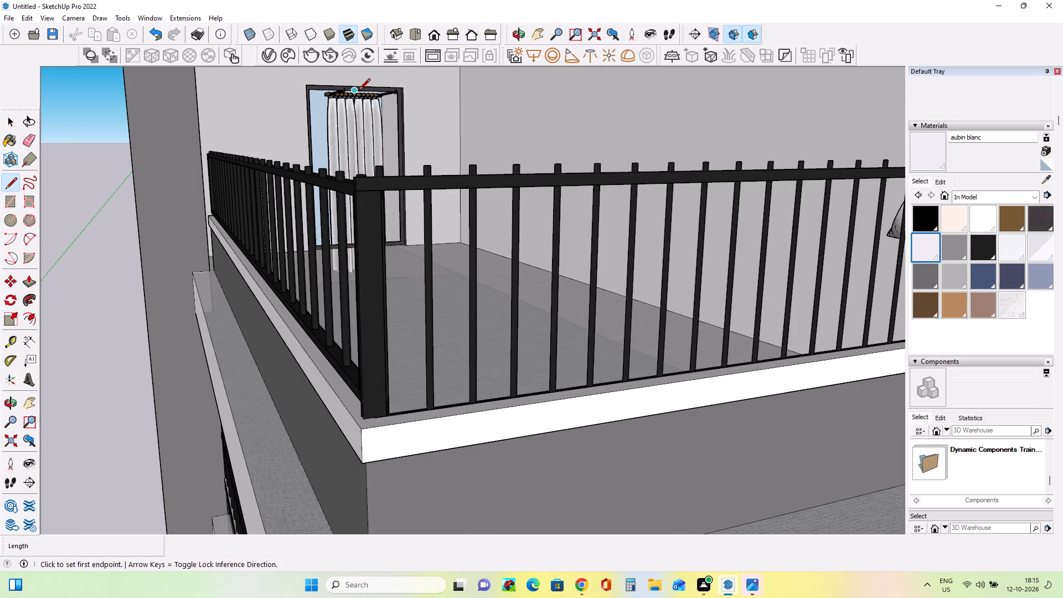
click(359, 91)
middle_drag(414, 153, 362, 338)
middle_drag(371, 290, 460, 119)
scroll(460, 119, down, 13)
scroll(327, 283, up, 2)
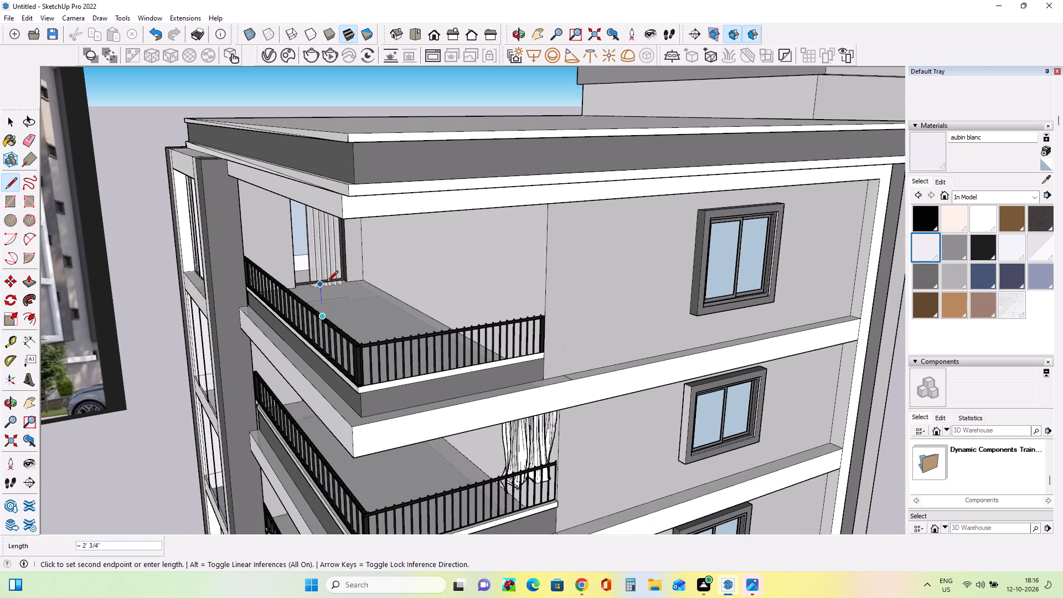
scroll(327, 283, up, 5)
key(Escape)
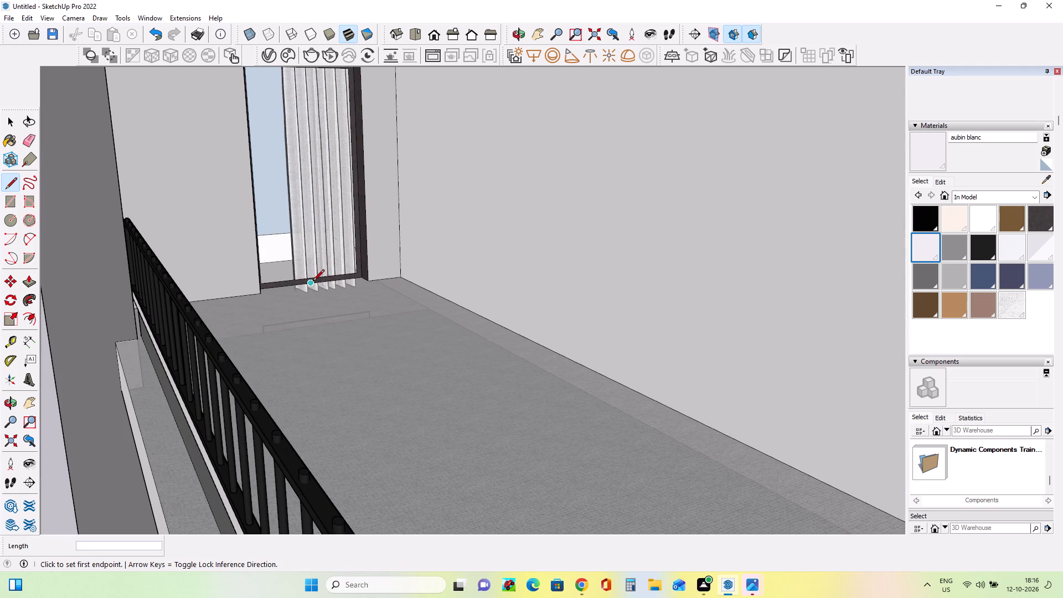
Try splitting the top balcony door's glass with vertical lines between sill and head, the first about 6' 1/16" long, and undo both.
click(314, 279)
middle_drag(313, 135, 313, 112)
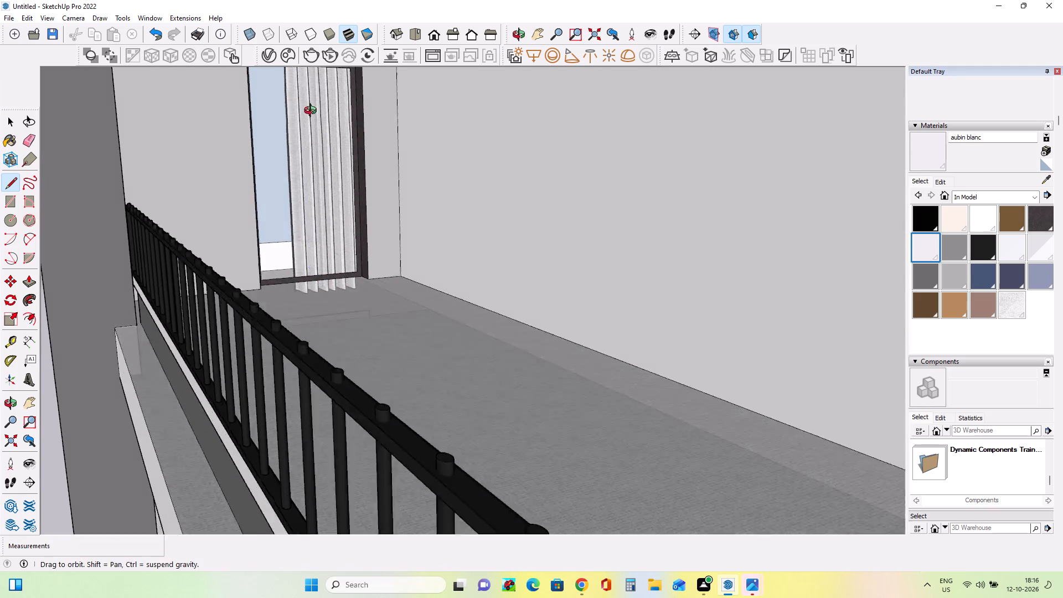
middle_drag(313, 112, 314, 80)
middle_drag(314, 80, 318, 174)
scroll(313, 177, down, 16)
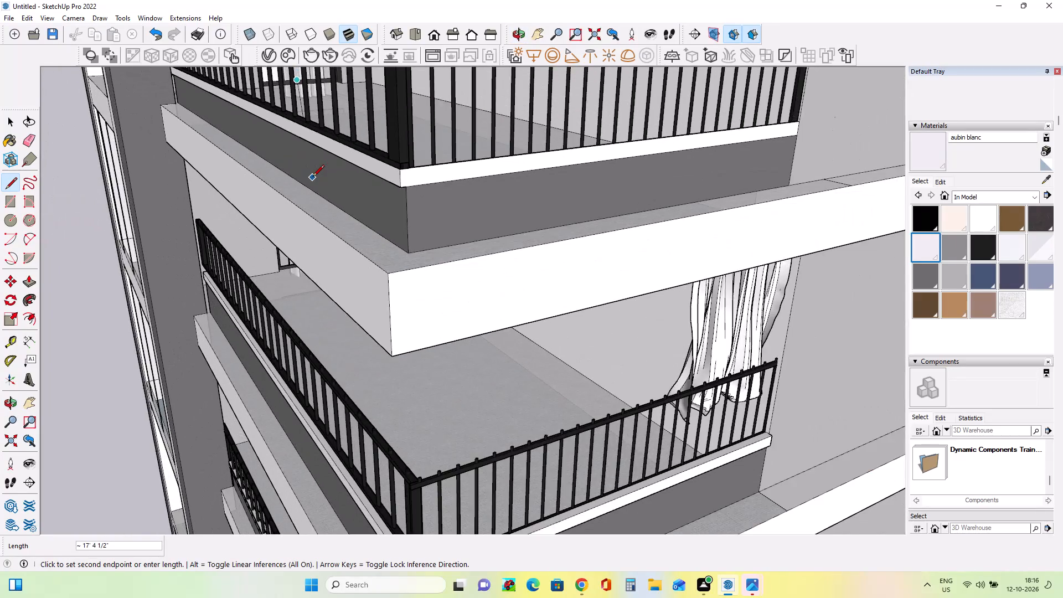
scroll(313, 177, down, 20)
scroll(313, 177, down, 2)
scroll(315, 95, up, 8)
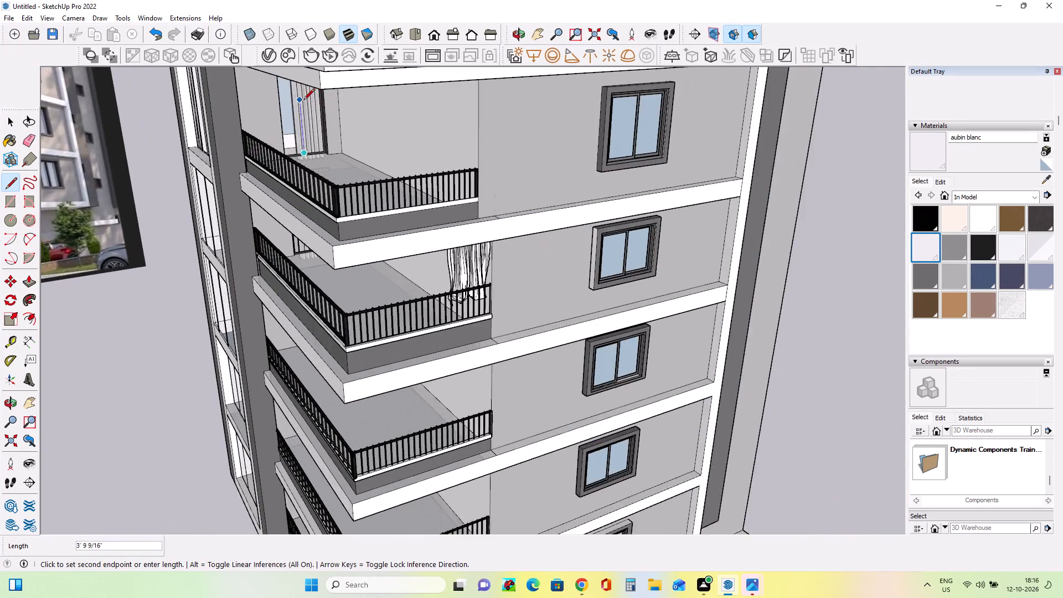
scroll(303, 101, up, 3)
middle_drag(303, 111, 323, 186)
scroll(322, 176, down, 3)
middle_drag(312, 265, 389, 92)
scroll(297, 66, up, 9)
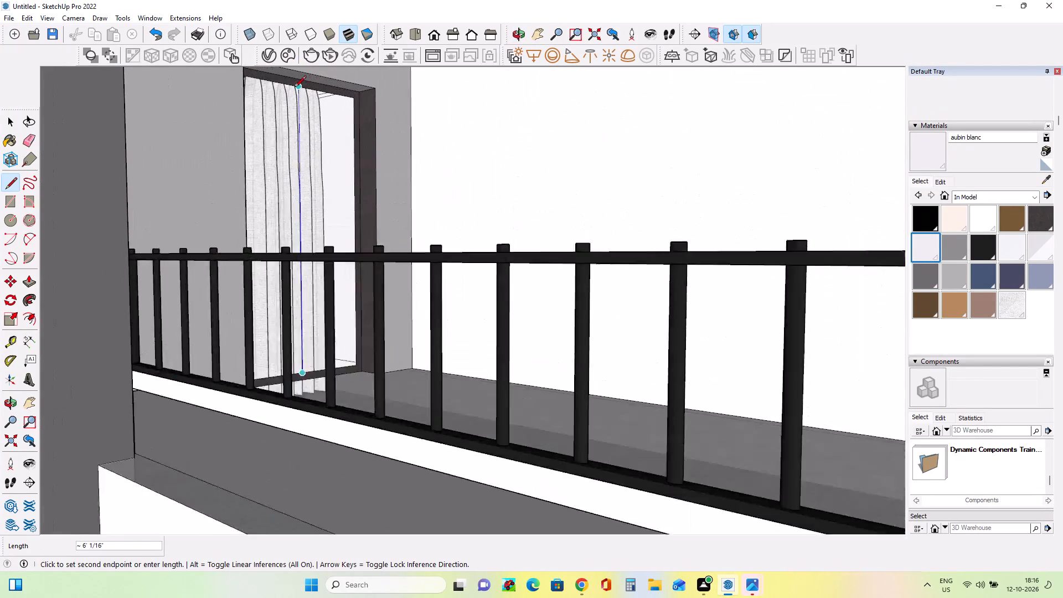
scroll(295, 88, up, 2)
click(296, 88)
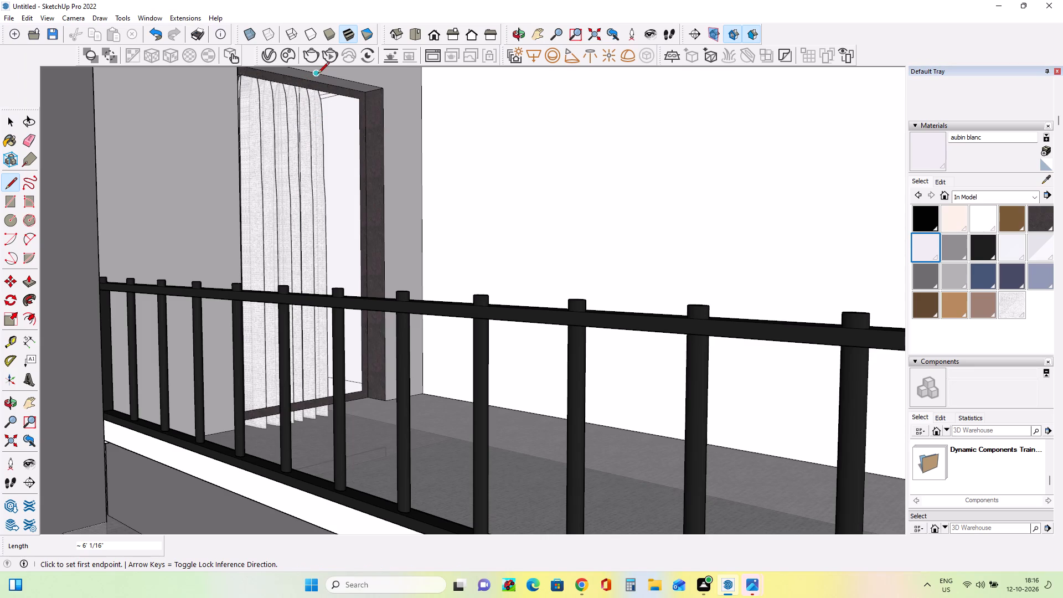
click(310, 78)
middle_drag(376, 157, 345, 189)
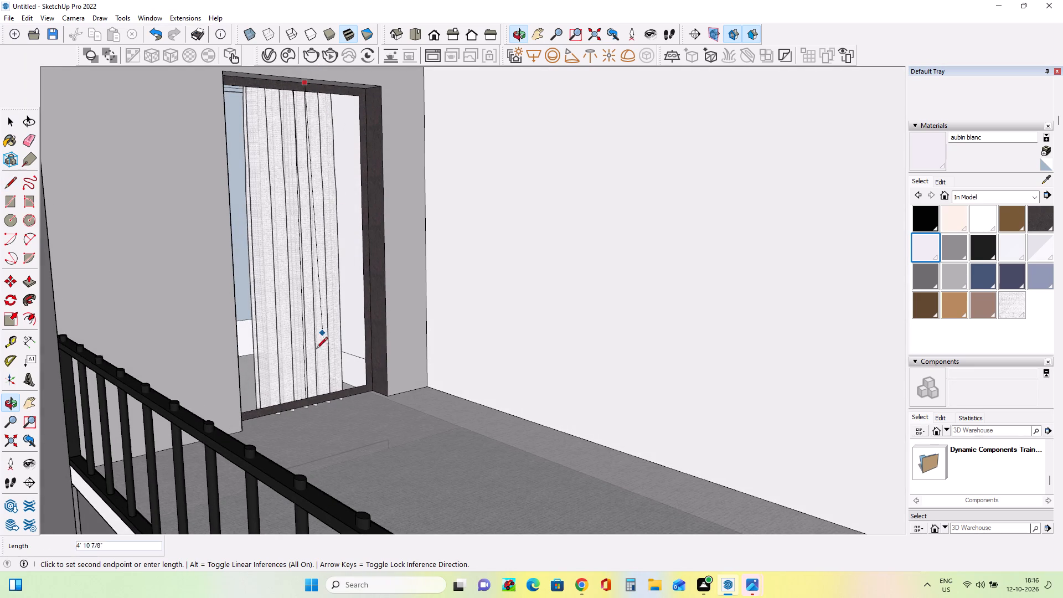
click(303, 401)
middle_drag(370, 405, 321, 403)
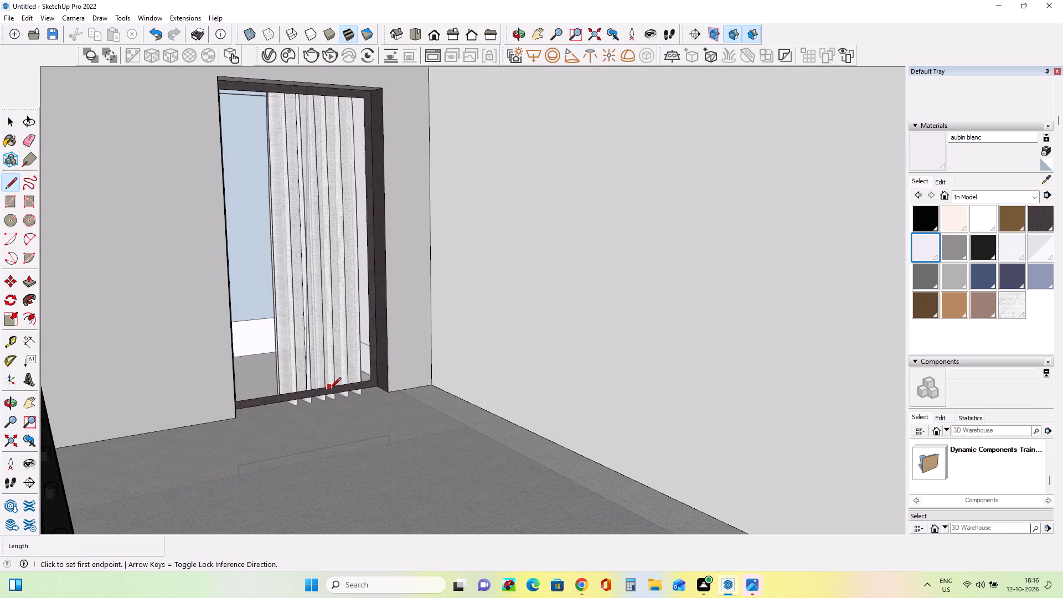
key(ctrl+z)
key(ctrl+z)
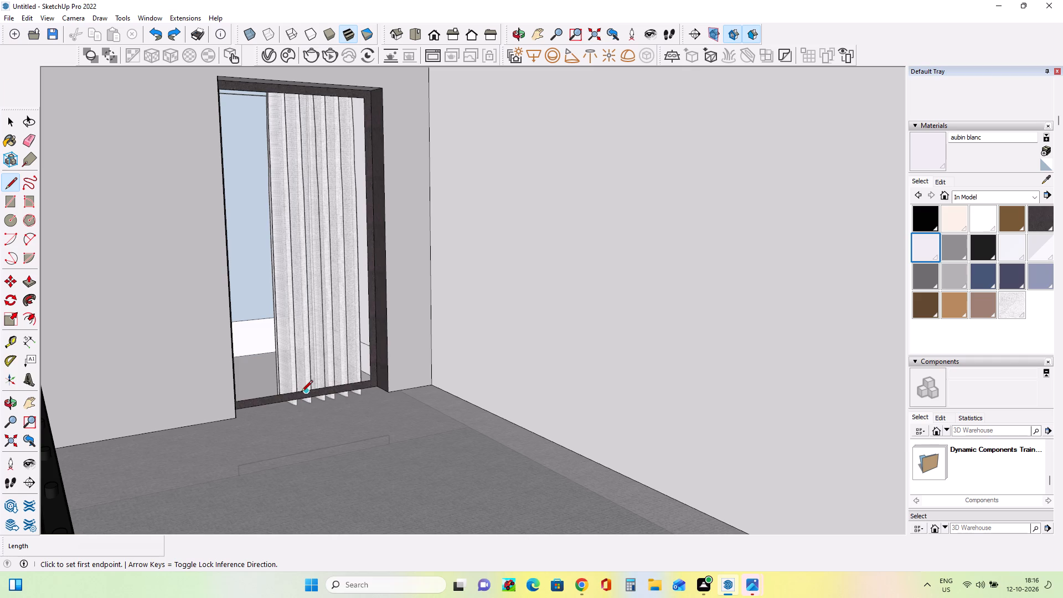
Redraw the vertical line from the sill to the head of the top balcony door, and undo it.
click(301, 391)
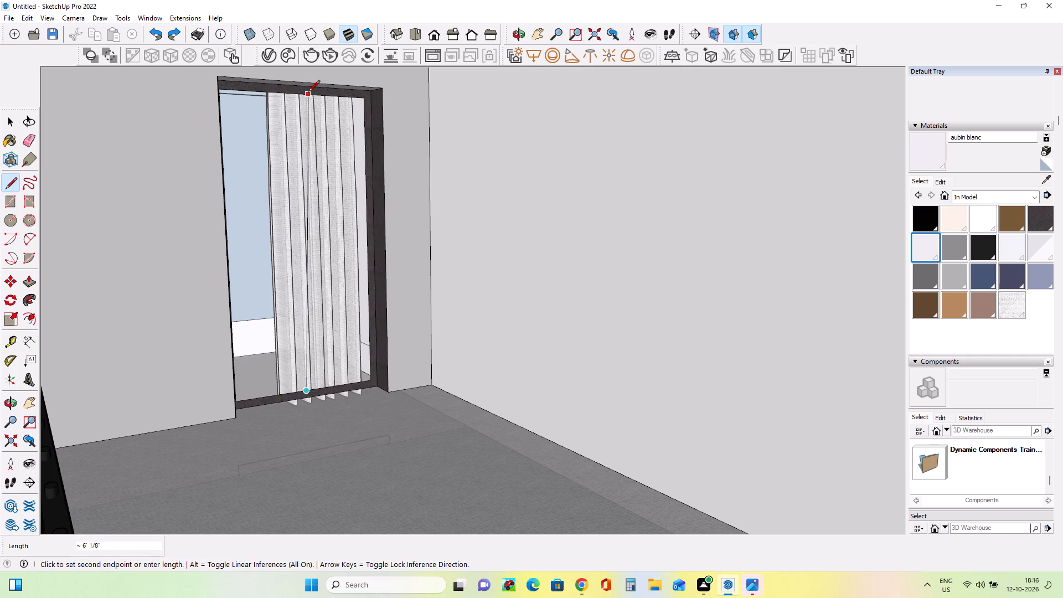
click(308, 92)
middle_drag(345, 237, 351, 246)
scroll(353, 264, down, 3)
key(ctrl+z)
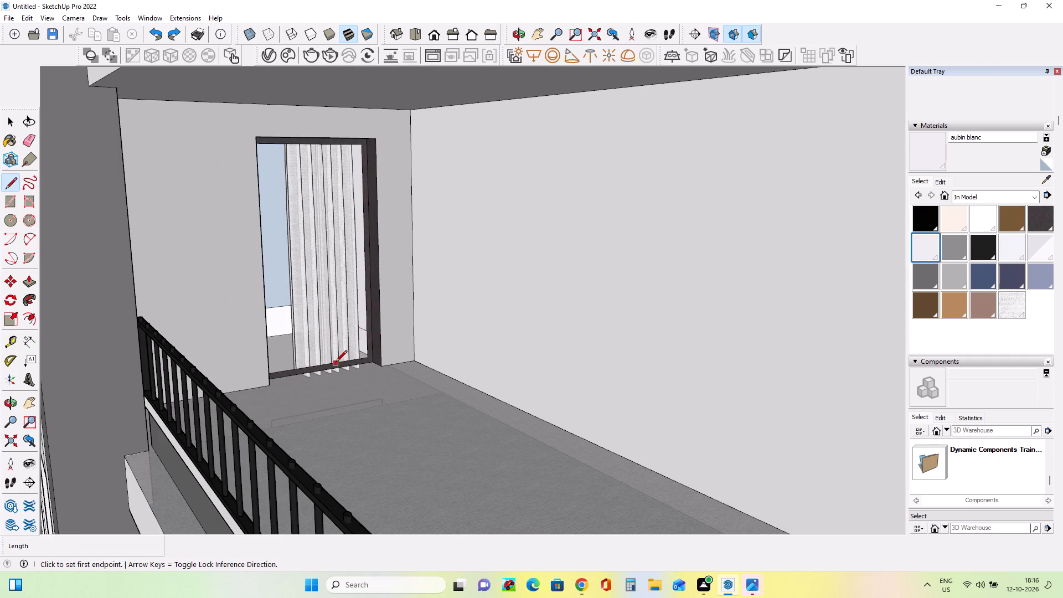
Draw a vertical line about 6' 1/16" long splitting the top balcony door's glass, and select each half in turn to check the split.
click(336, 363)
click(325, 148)
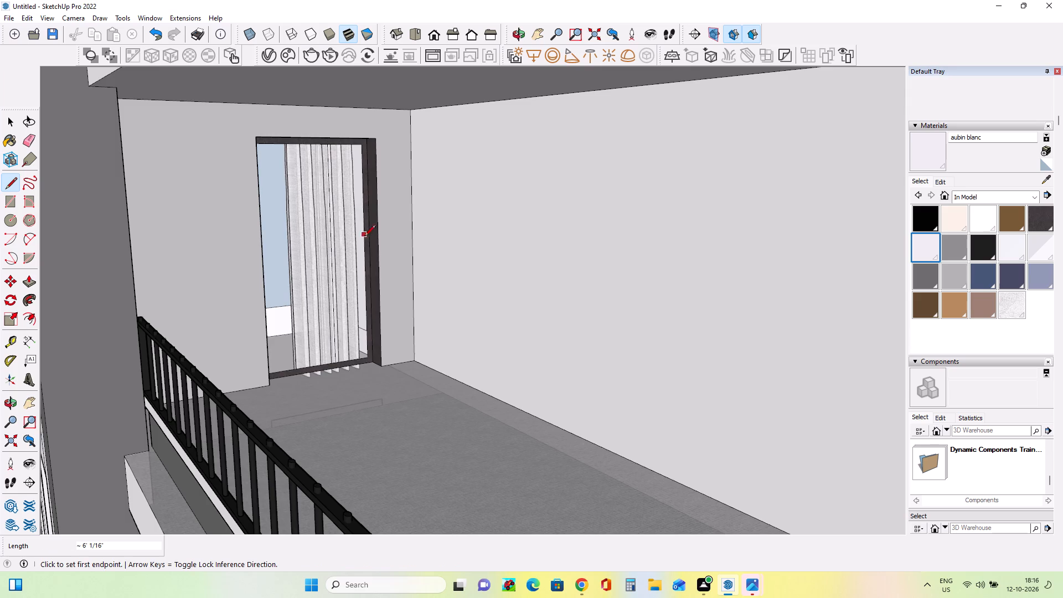
middle_drag(364, 237, 391, 252)
key(Escape)
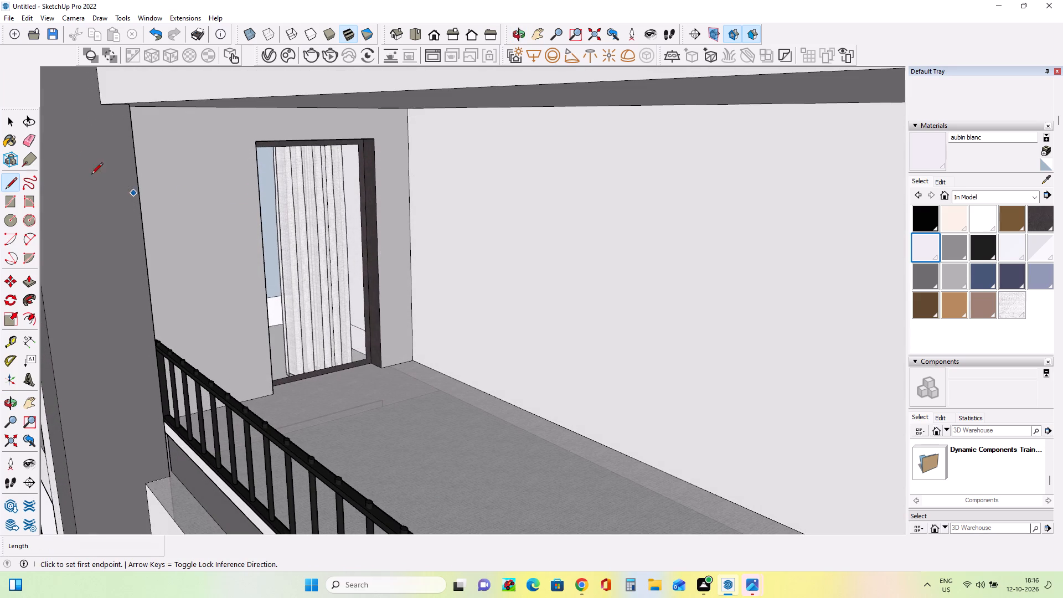
click(10, 118)
click(349, 265)
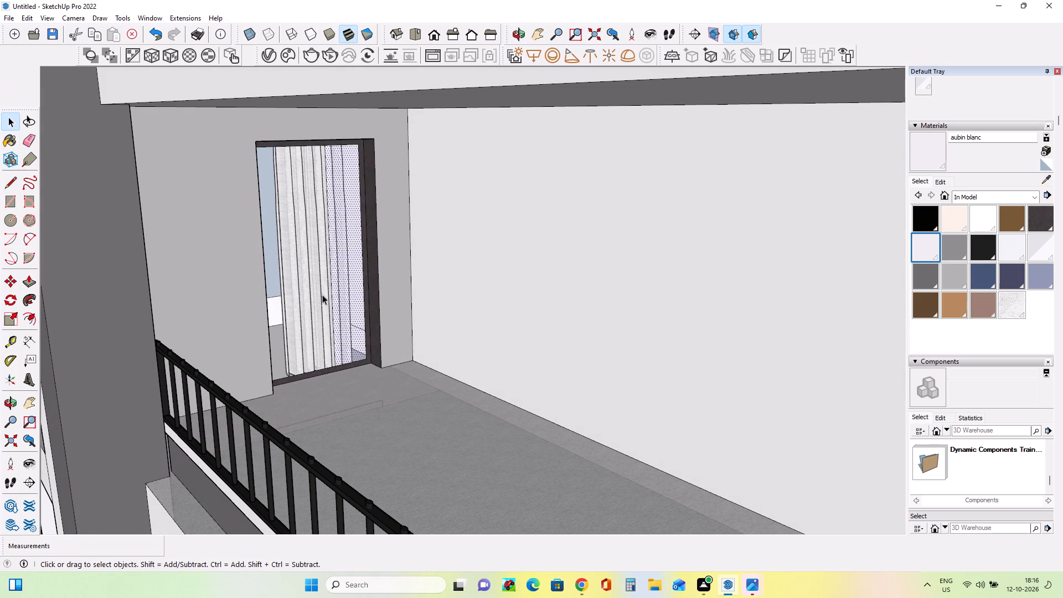
click(301, 295)
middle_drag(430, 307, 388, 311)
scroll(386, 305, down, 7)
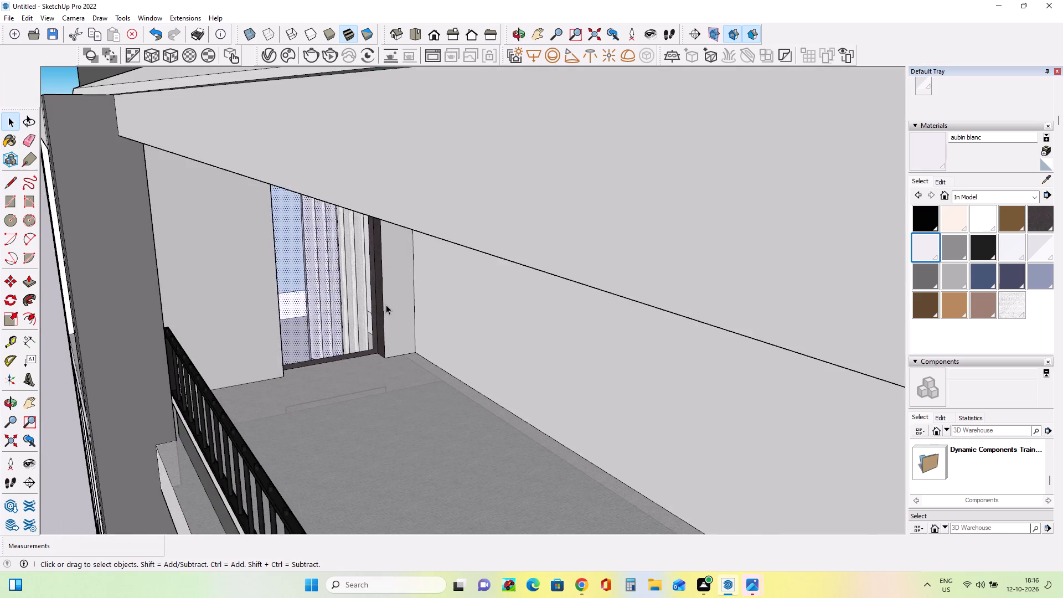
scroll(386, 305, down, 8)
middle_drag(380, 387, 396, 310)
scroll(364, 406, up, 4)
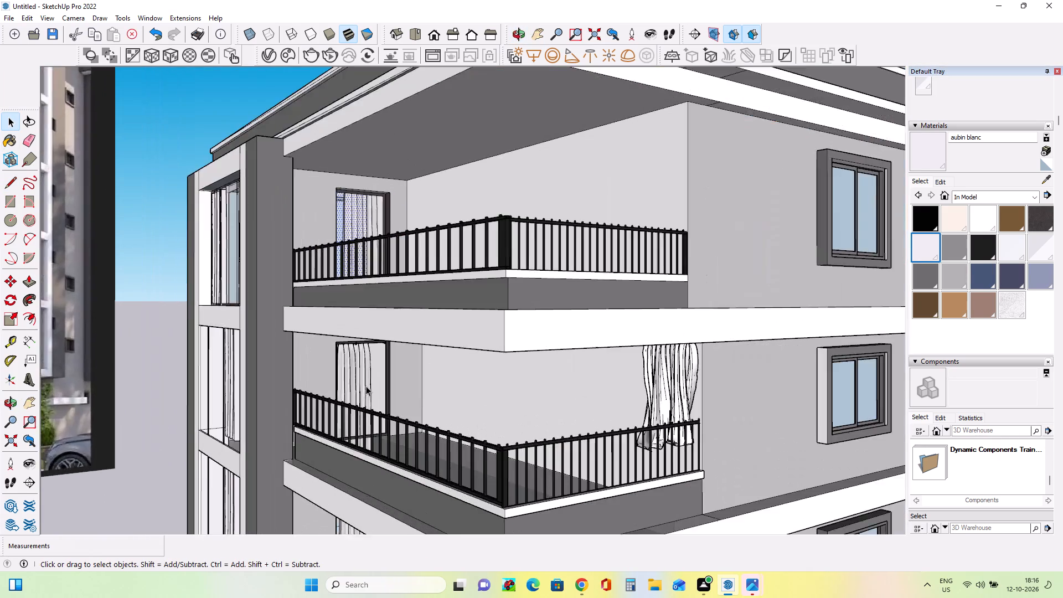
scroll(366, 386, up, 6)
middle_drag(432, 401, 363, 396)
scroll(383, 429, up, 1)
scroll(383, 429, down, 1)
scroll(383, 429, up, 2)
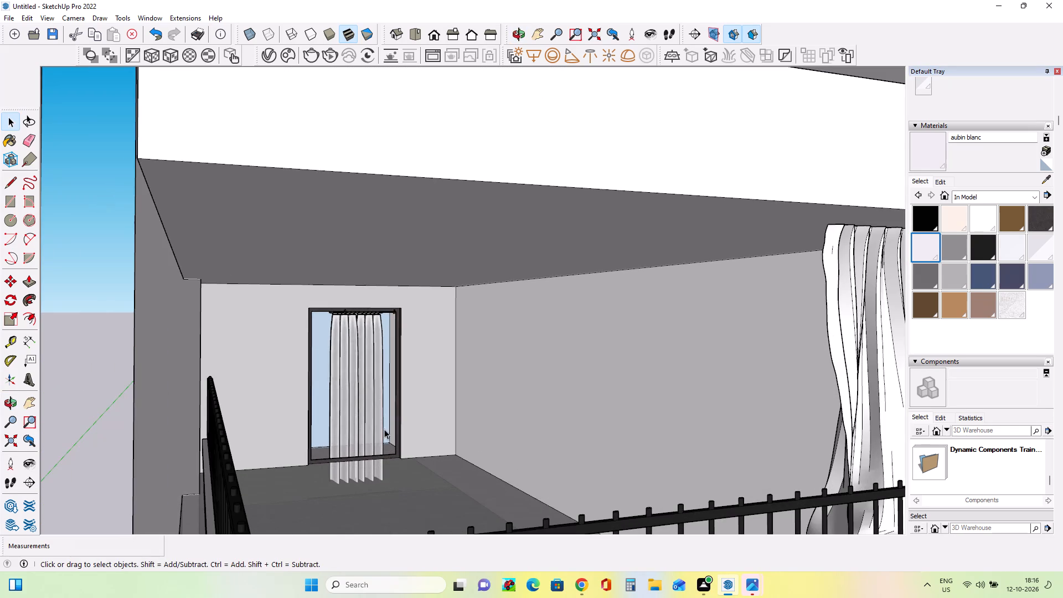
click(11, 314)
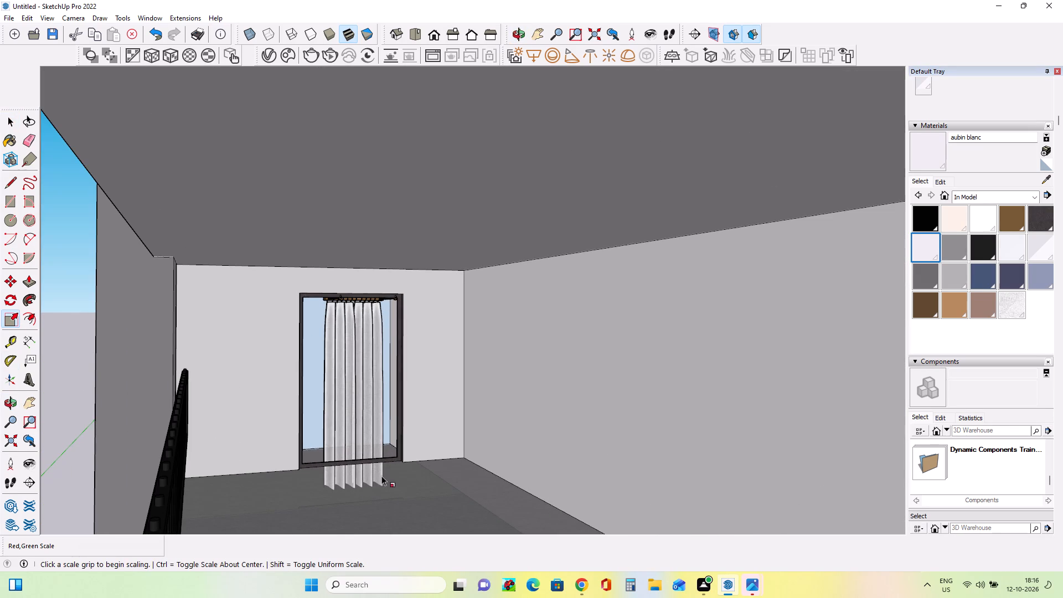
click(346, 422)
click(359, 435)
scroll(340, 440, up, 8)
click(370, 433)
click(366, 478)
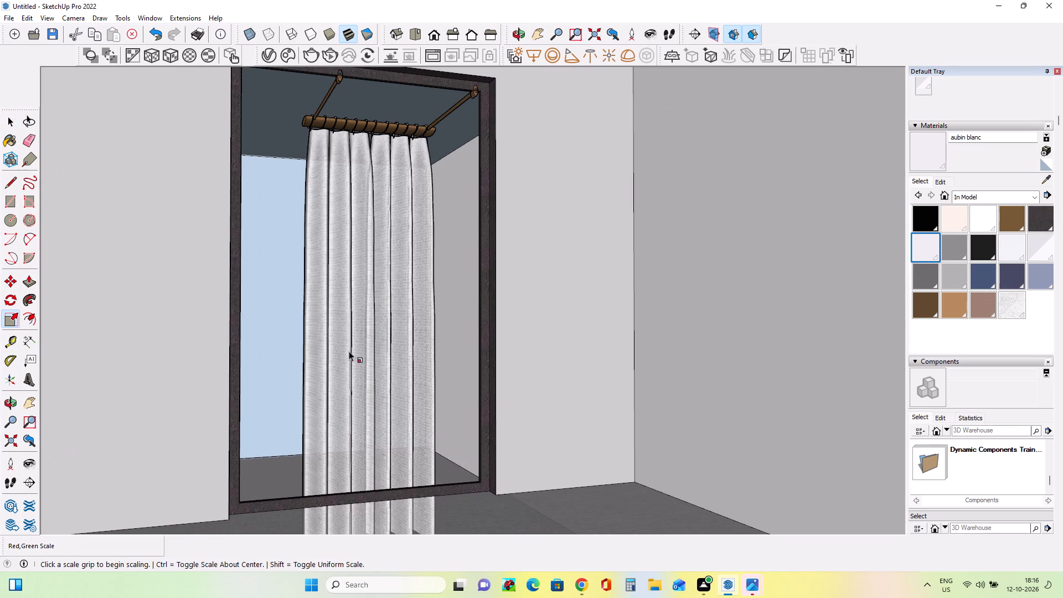
Scale the hanging curtain in the door on the balcony second from the top uniformly by 0.81.
click(8, 114)
click(374, 306)
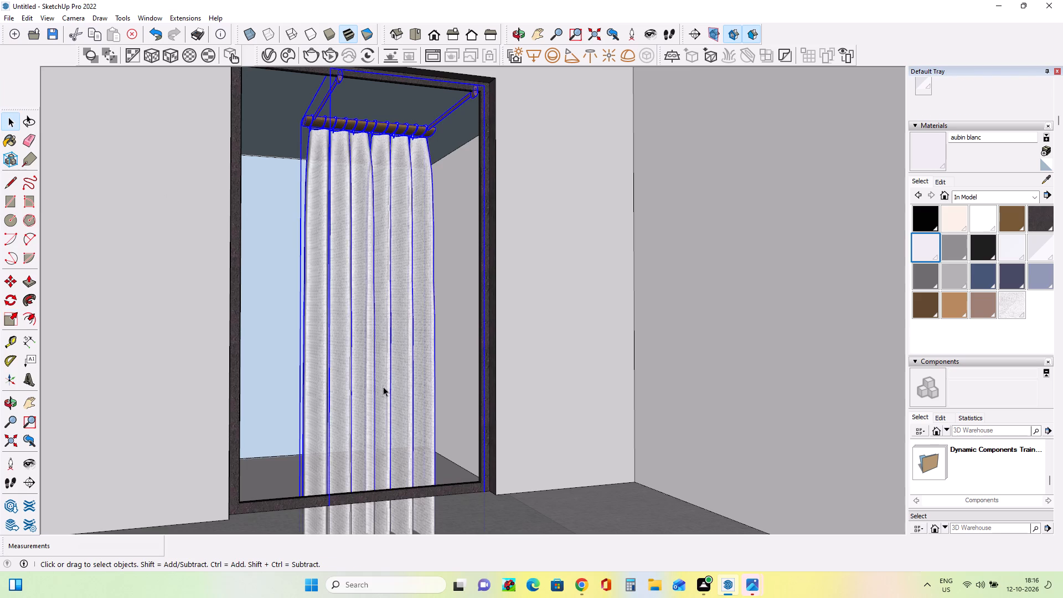
scroll(387, 375, down, 4)
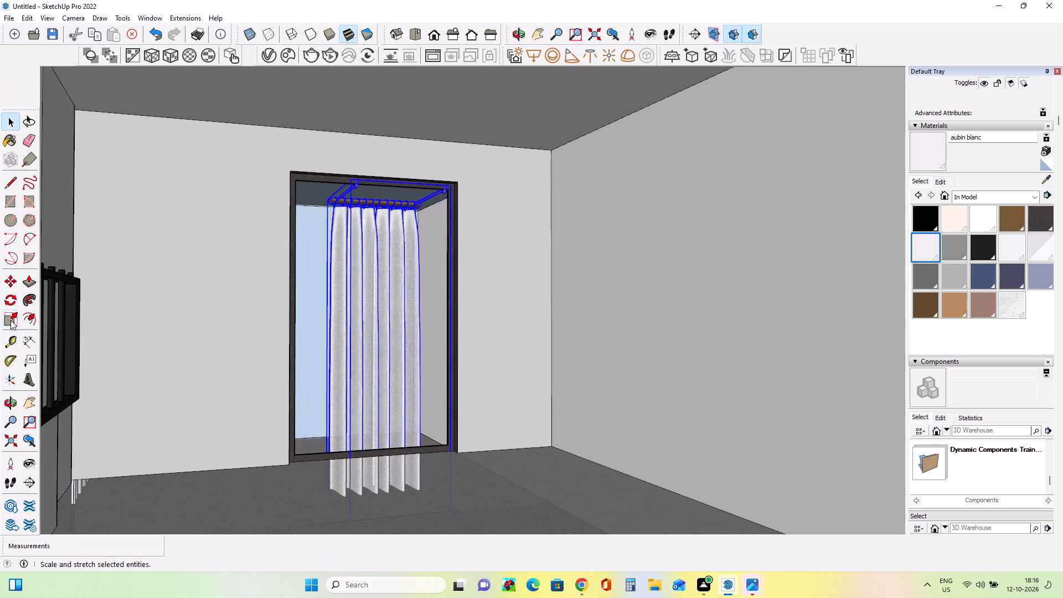
click(11, 320)
scroll(406, 457, down, 9)
middle_drag(395, 512, 339, 553)
scroll(339, 551, down, 4)
scroll(430, 487, down, 5)
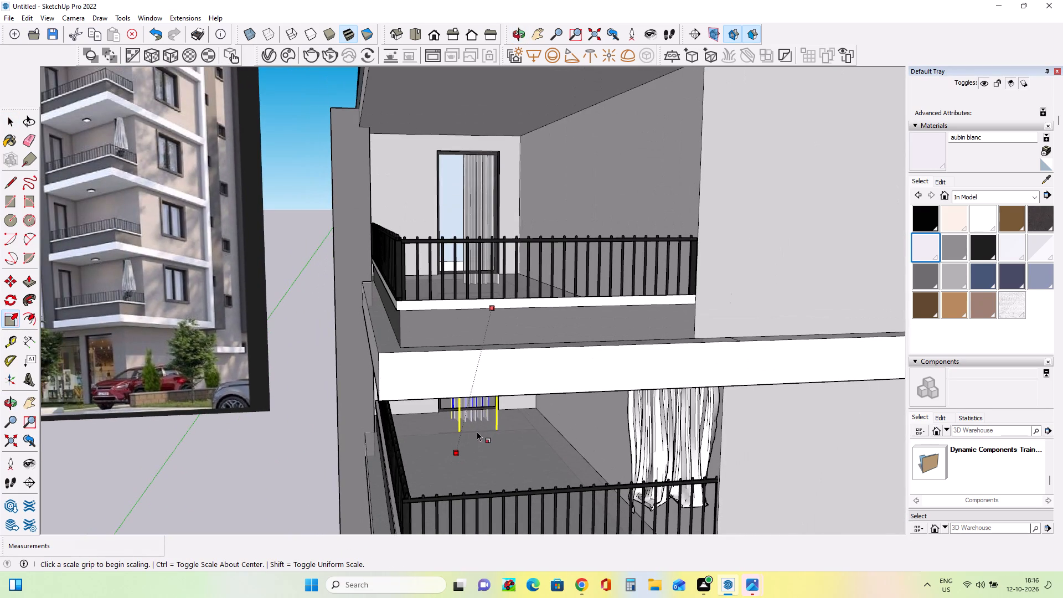
middle_drag(467, 422, 486, 404)
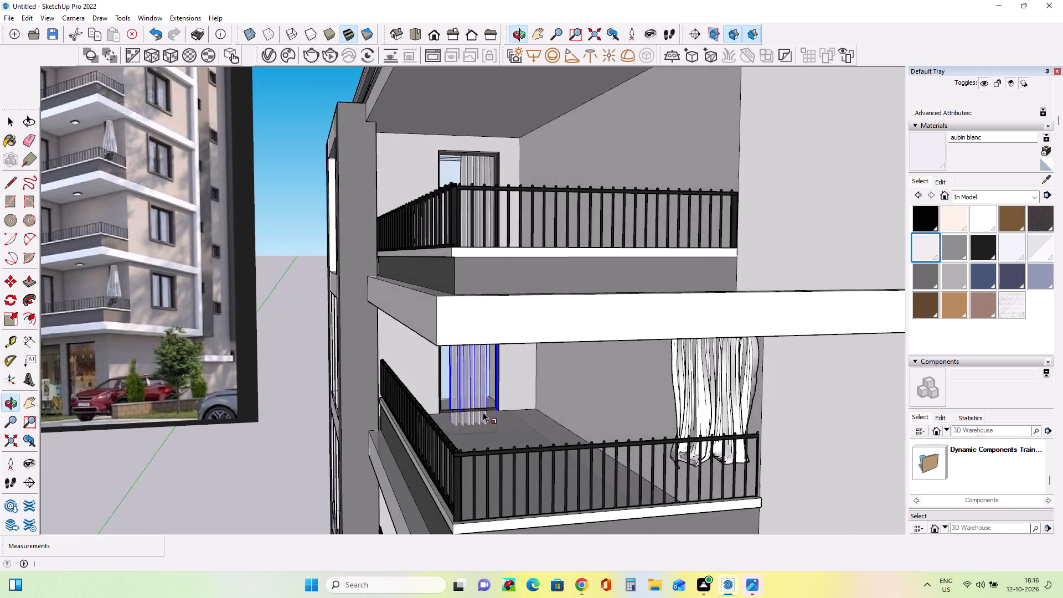
scroll(475, 422, up, 14)
middle_drag(468, 435, 492, 434)
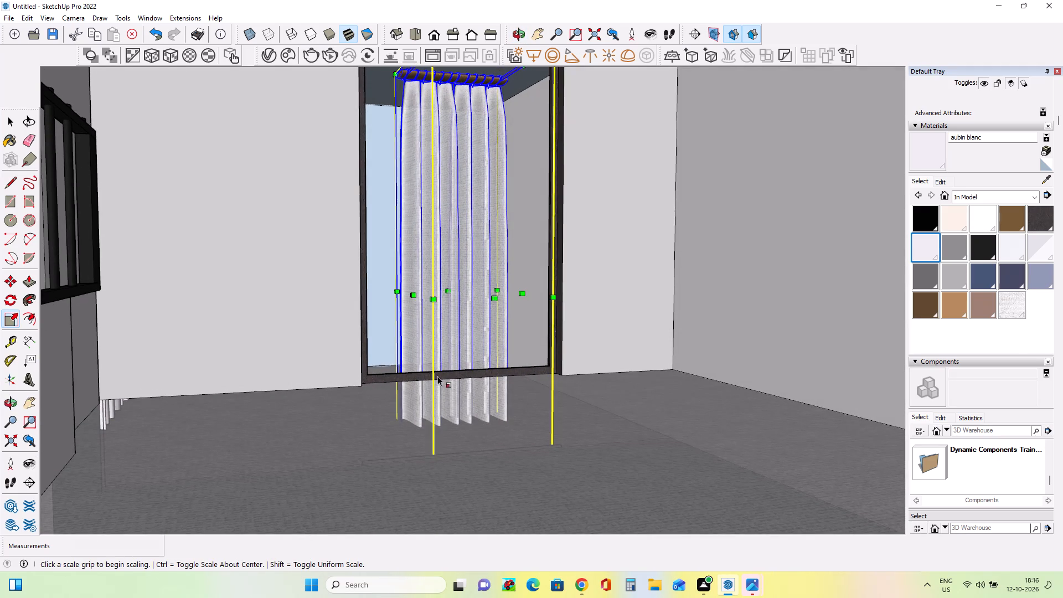
scroll(452, 238, down, 2)
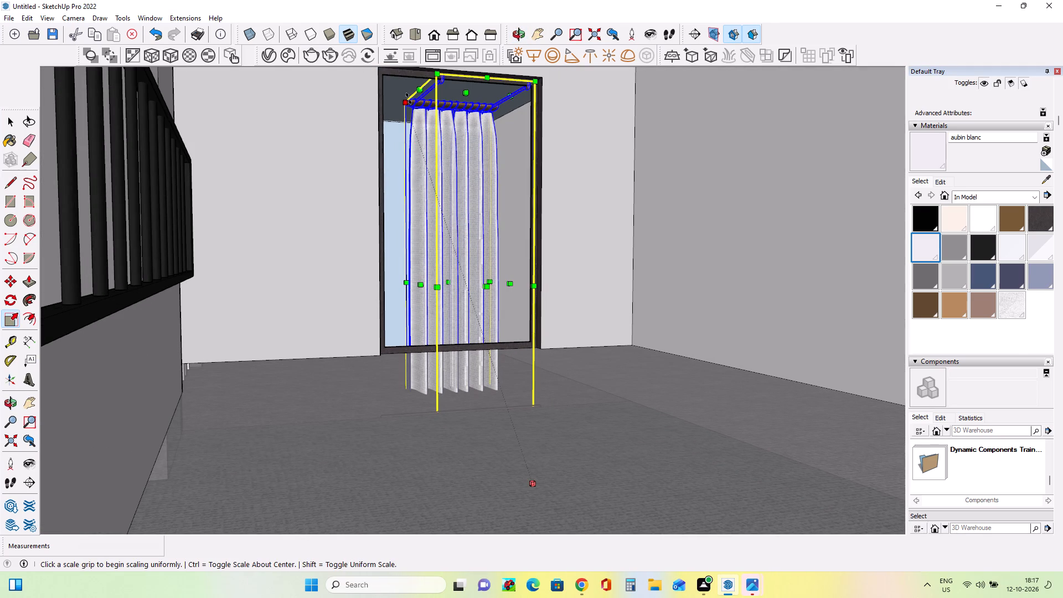
click(409, 99)
click(426, 169)
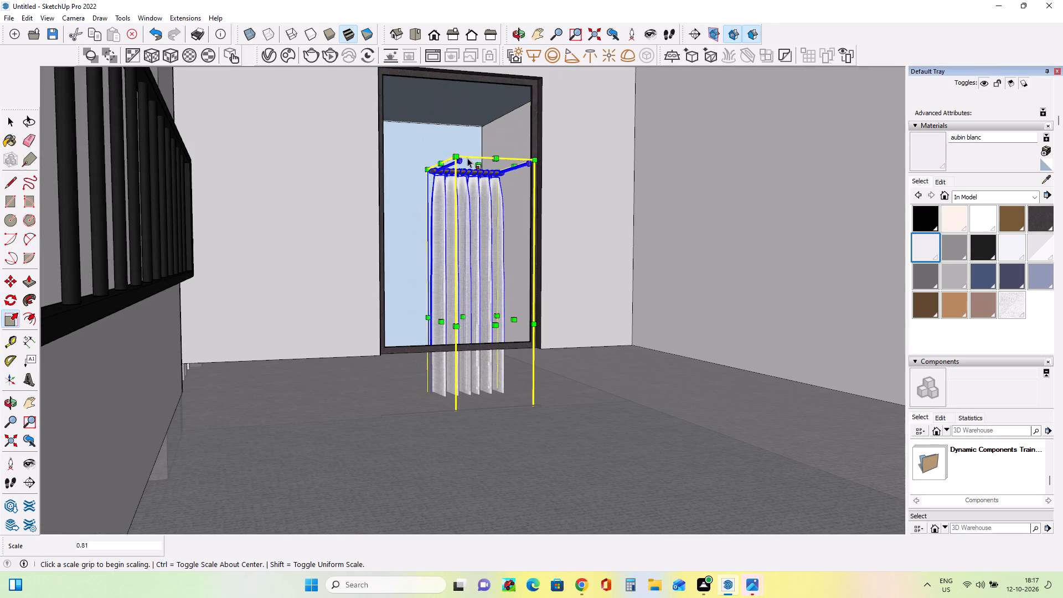
Move the scaled curtain in stages into the door opening on the balcony second from the top, ending against the door head.
click(12, 283)
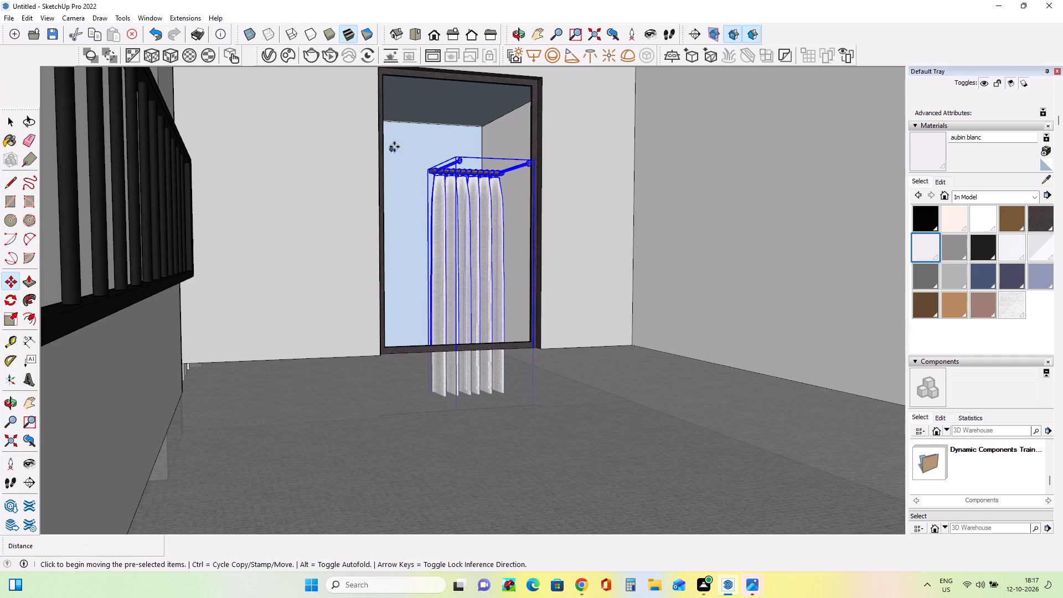
click(436, 176)
drag(422, 138, 436, 148)
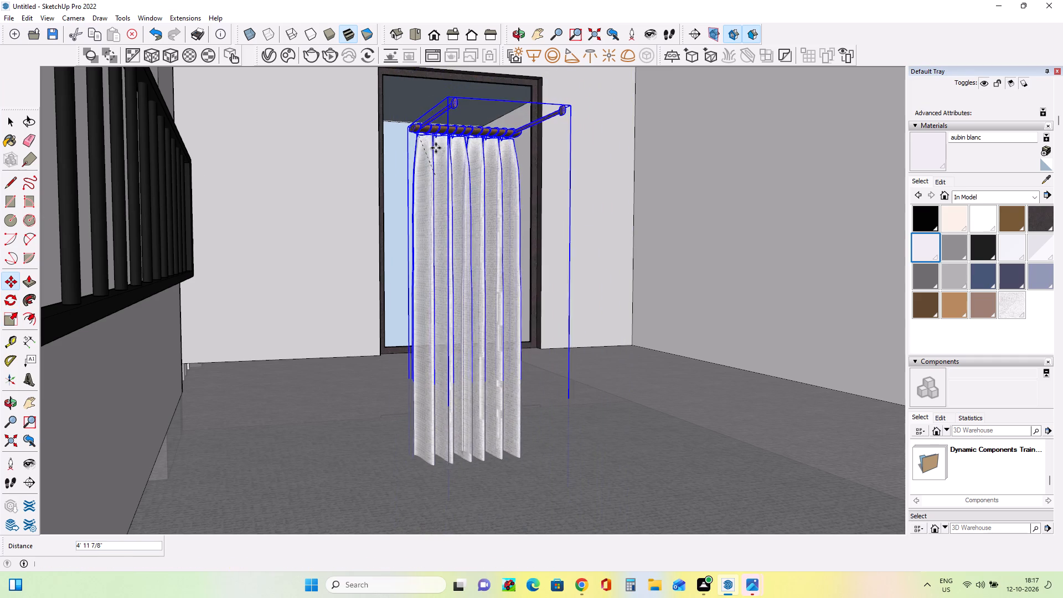
drag(436, 148, 448, 151)
middle_drag(460, 154, 524, 246)
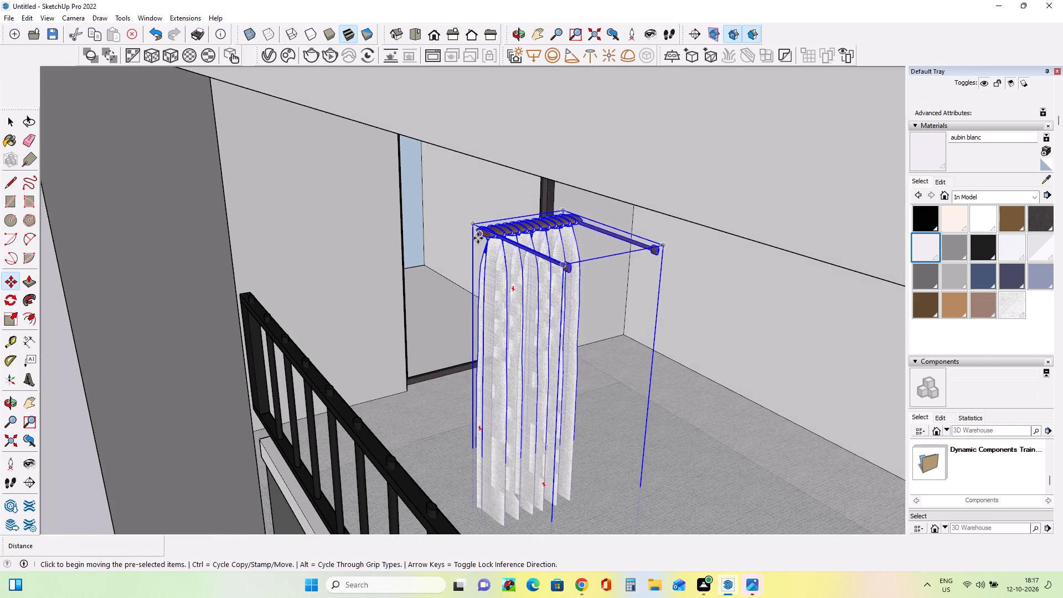
drag(478, 238, 478, 233)
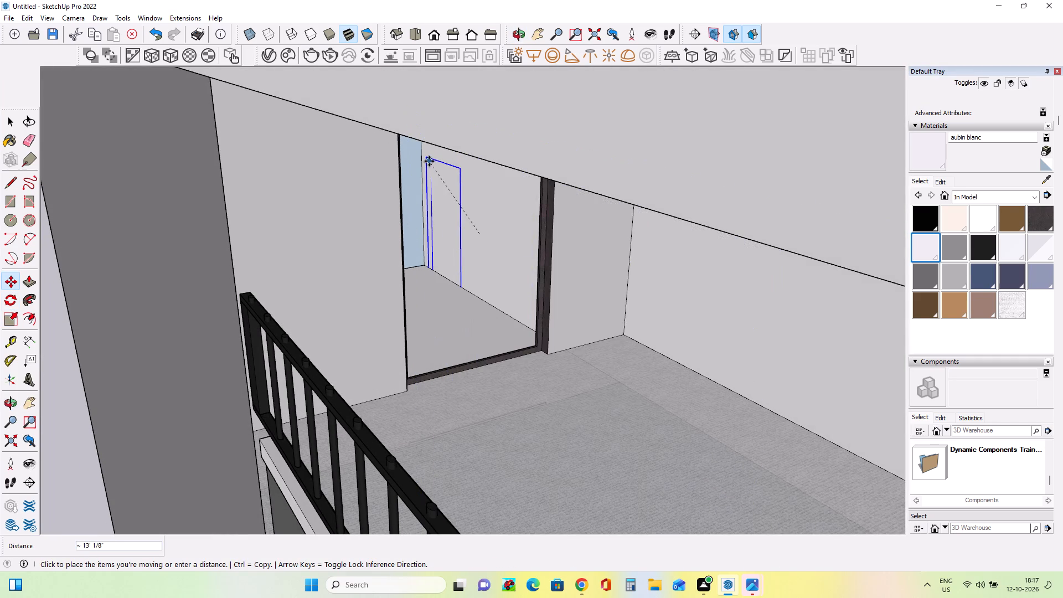
click(429, 161)
middle_drag(496, 221, 457, 166)
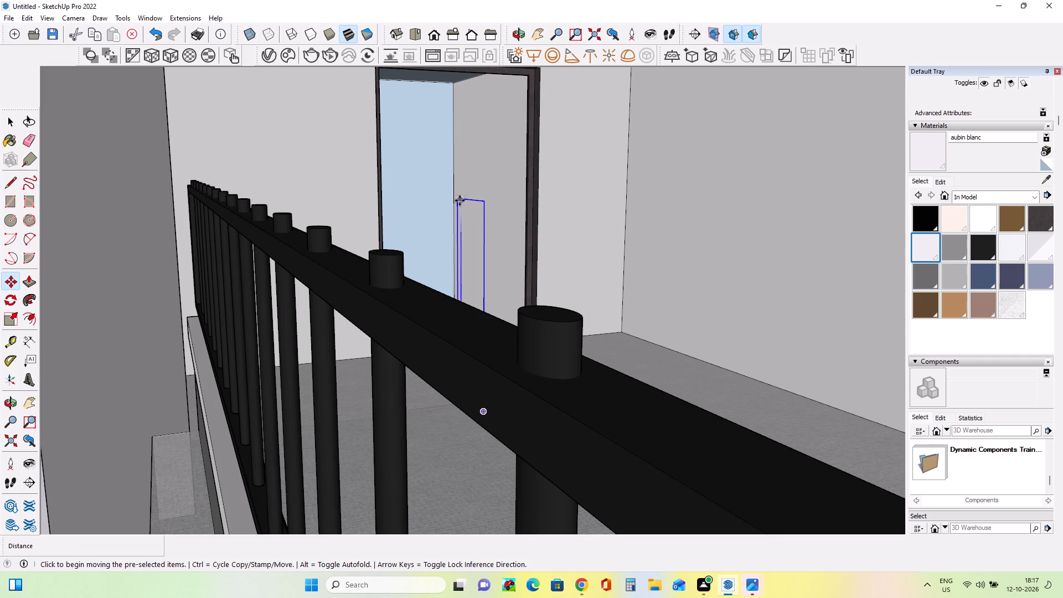
drag(460, 201, 455, 196)
click(400, 80)
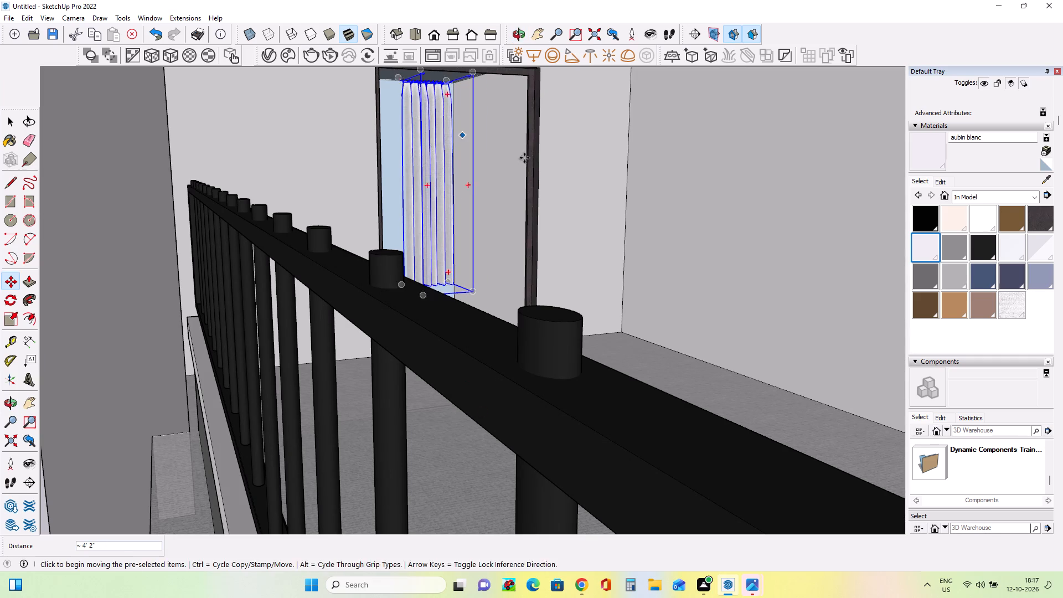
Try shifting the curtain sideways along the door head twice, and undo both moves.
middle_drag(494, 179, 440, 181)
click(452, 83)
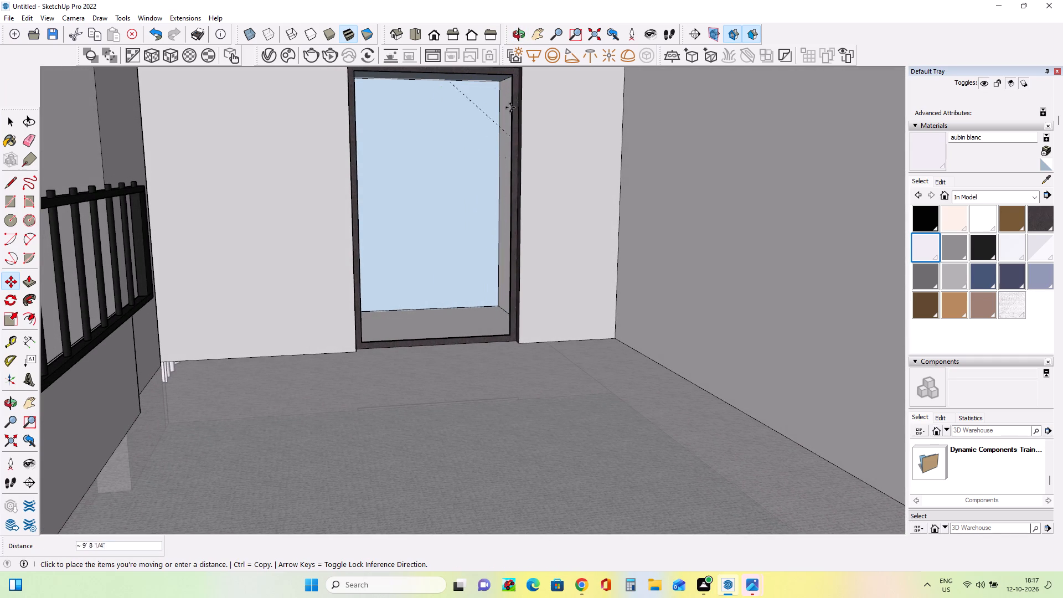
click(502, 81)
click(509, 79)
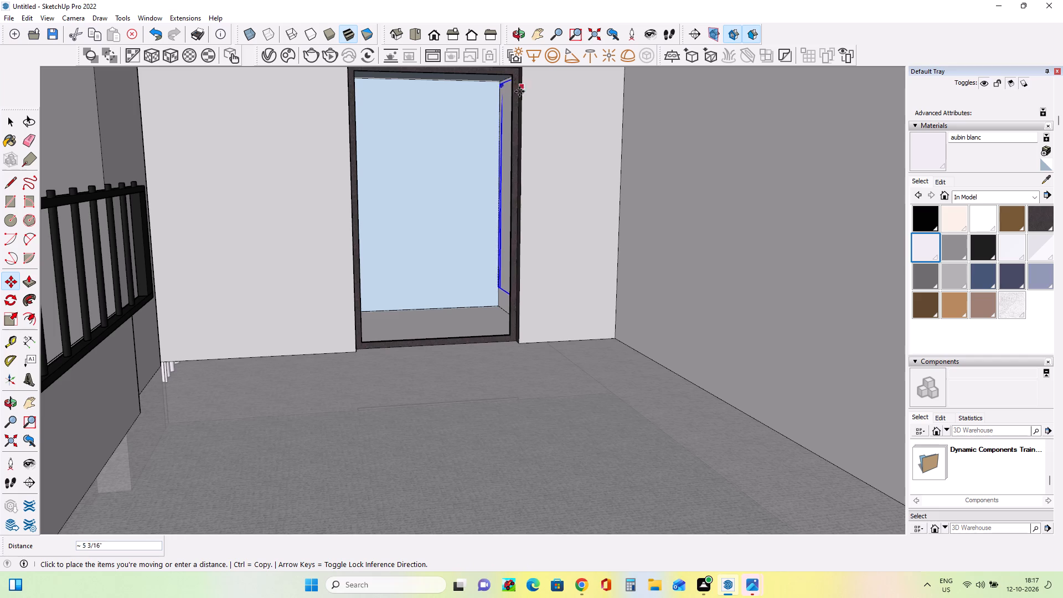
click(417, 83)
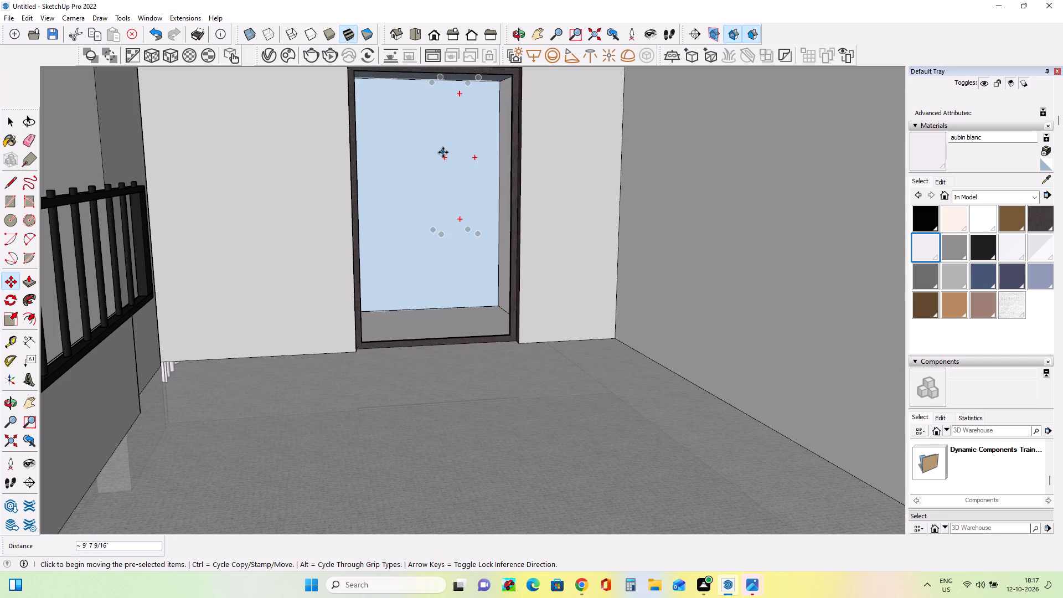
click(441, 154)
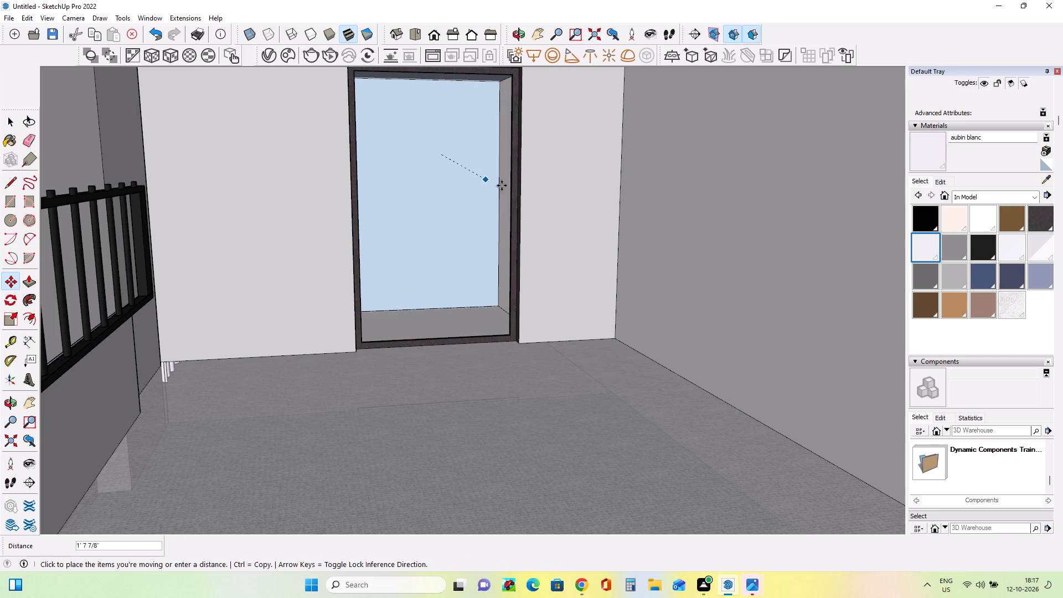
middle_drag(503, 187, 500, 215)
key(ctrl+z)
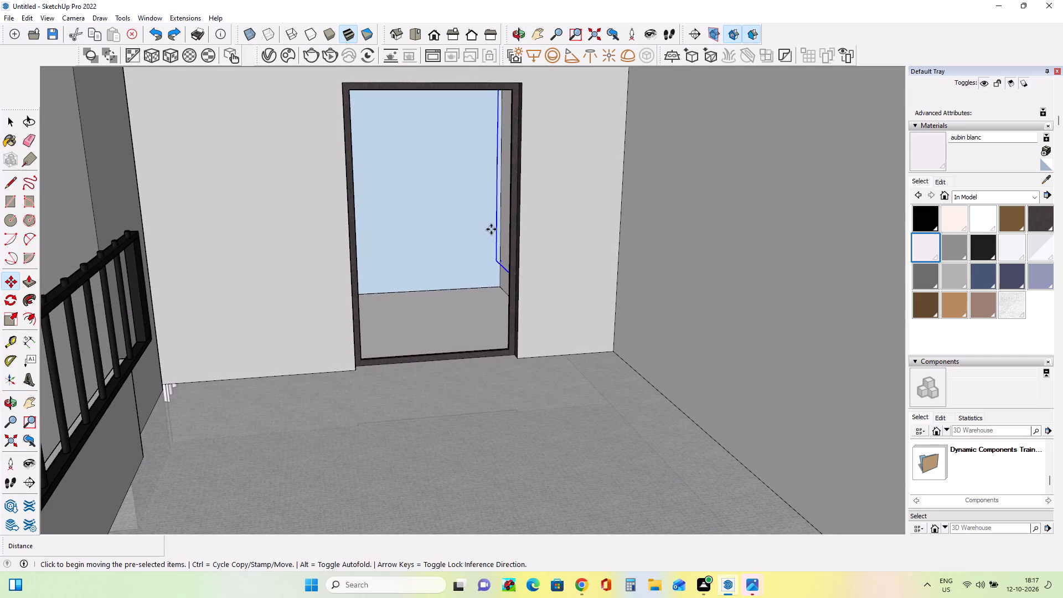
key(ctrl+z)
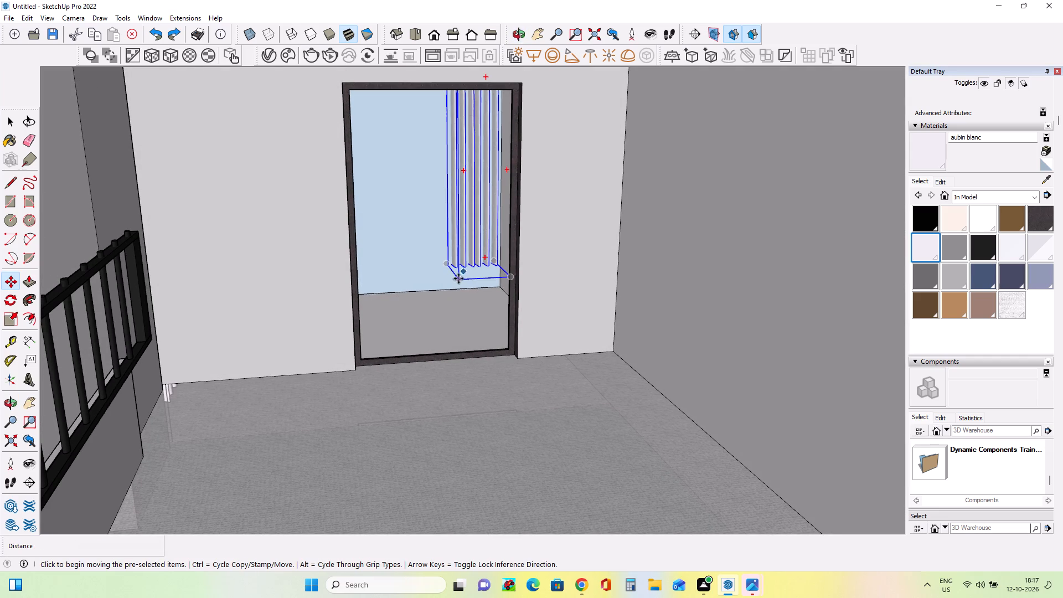
Move the curtain about 7' 9" by its bottom front corner onto the sill of the door frame.
middle_drag(468, 276, 460, 238)
scroll(460, 238, down, 11)
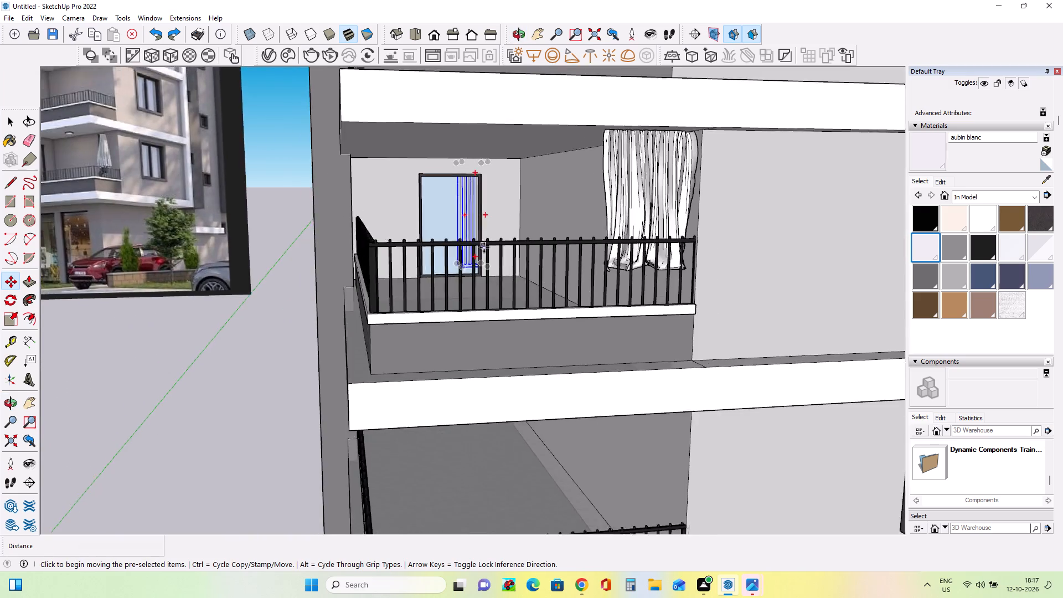
scroll(484, 248, down, 2)
middle_drag(503, 257, 474, 287)
scroll(473, 293, down, 4)
middle_drag(509, 250, 527, 256)
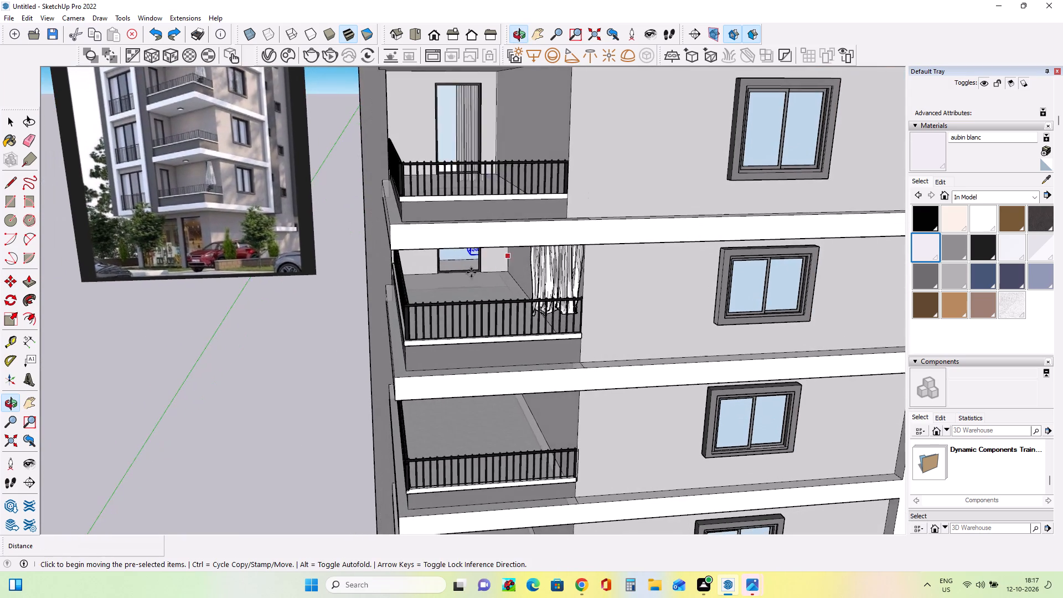
scroll(461, 274, up, 12)
scroll(476, 236, down, 1)
scroll(477, 235, up, 12)
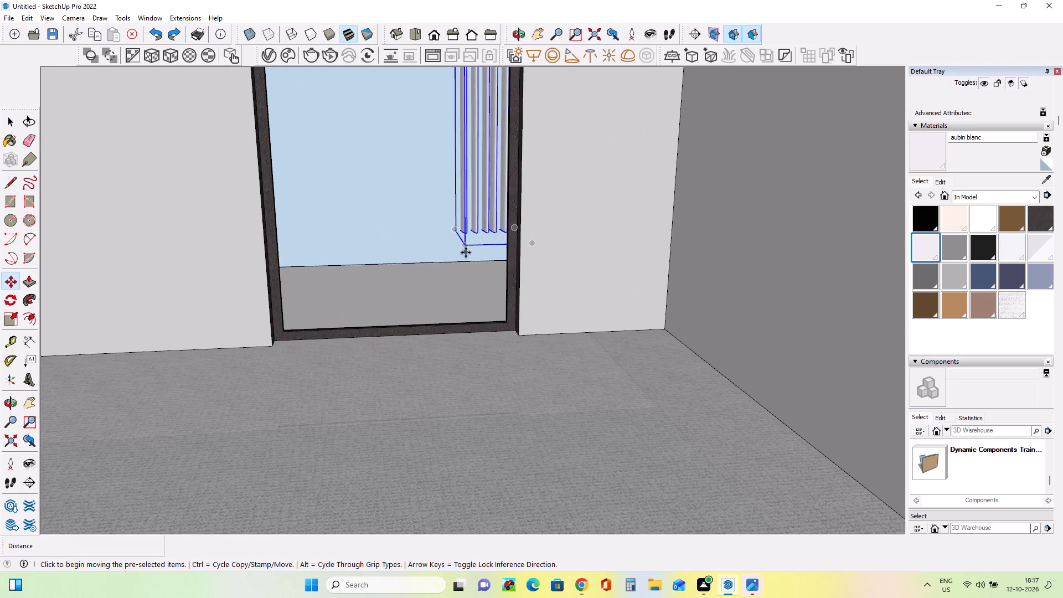
click(465, 245)
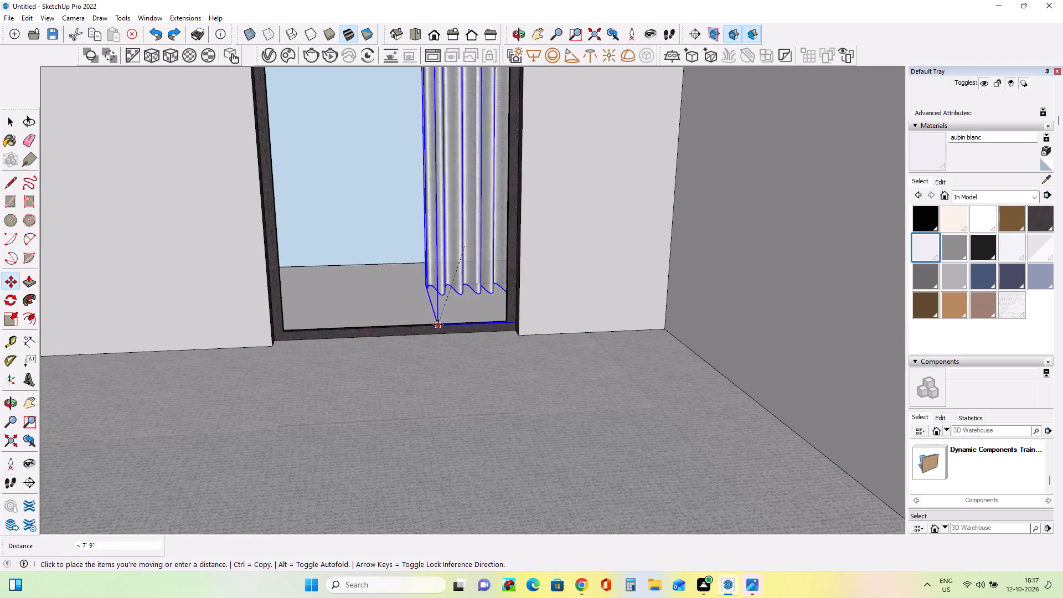
click(435, 326)
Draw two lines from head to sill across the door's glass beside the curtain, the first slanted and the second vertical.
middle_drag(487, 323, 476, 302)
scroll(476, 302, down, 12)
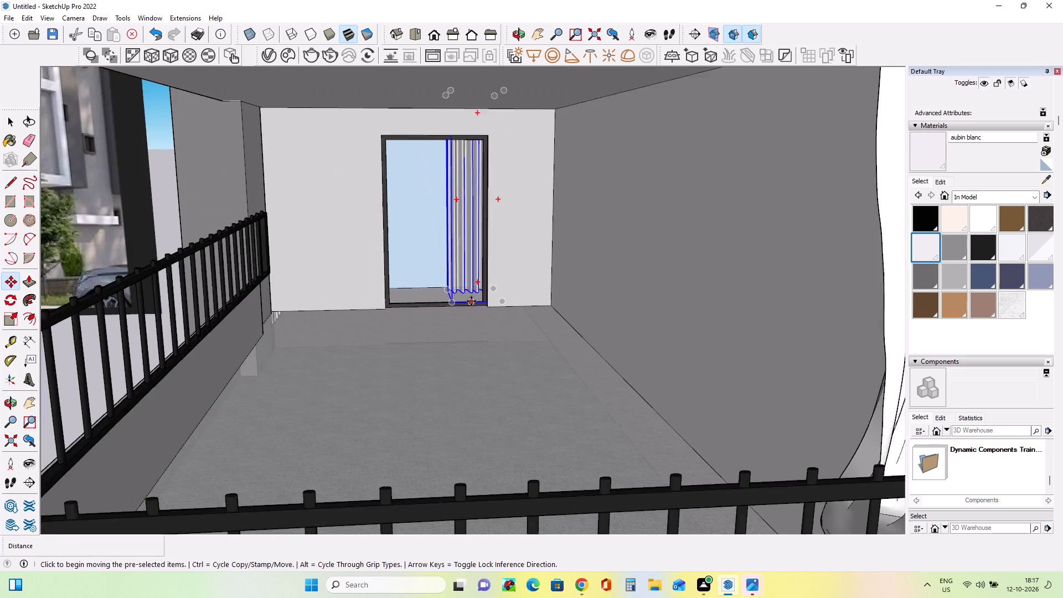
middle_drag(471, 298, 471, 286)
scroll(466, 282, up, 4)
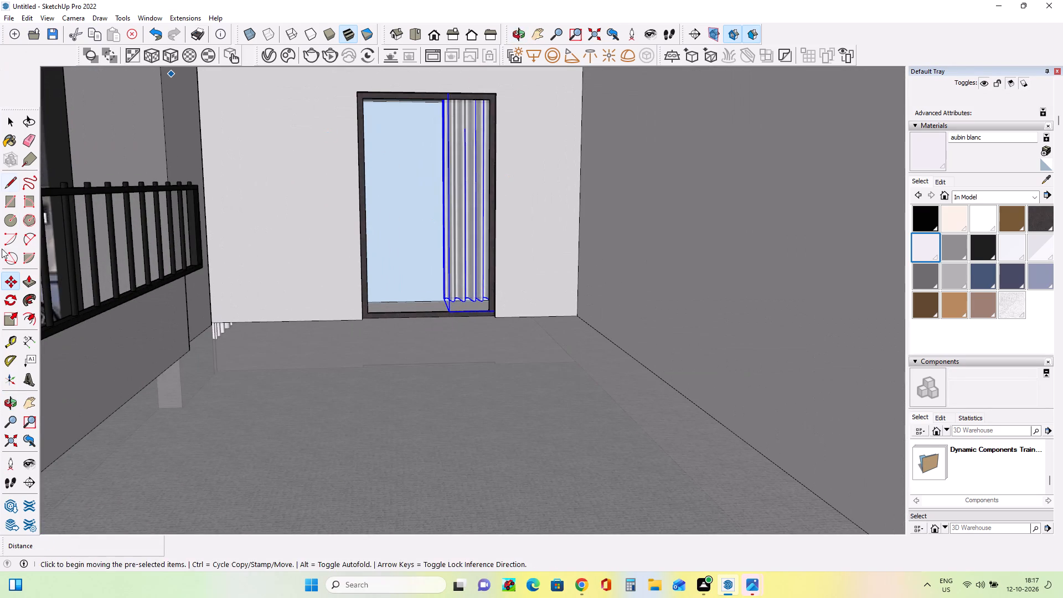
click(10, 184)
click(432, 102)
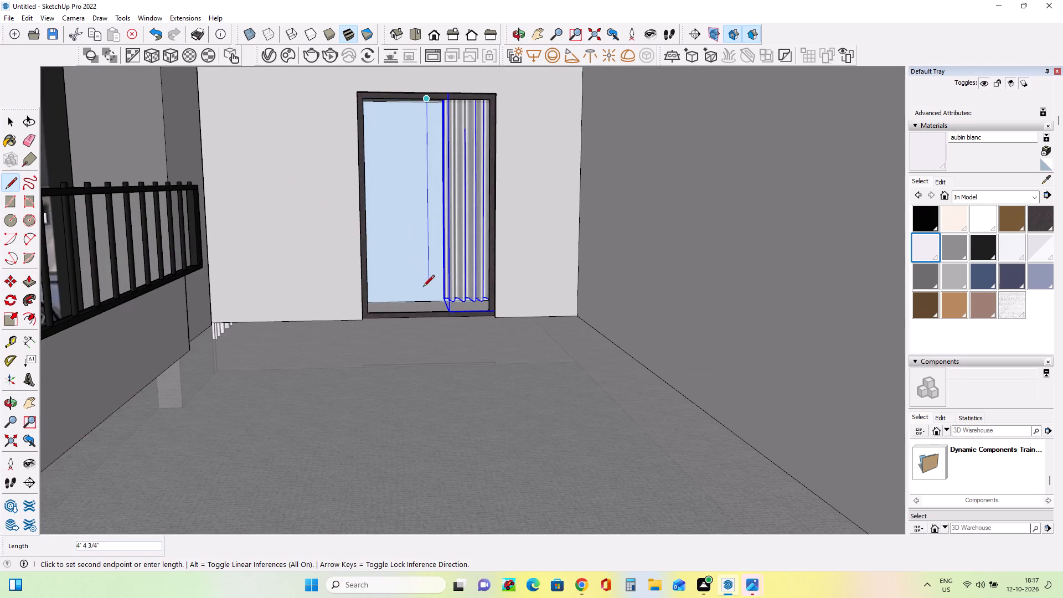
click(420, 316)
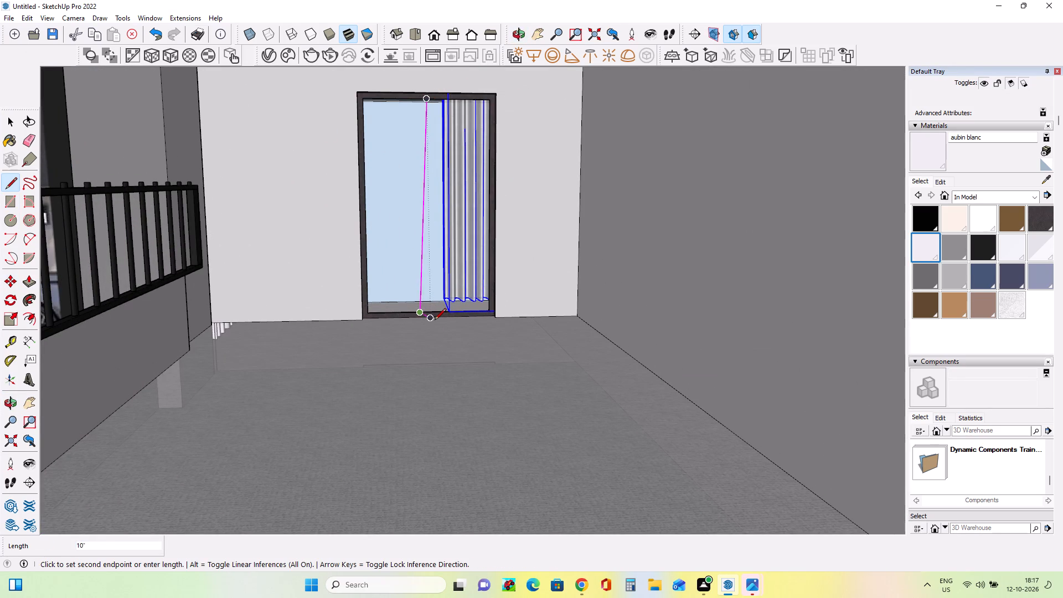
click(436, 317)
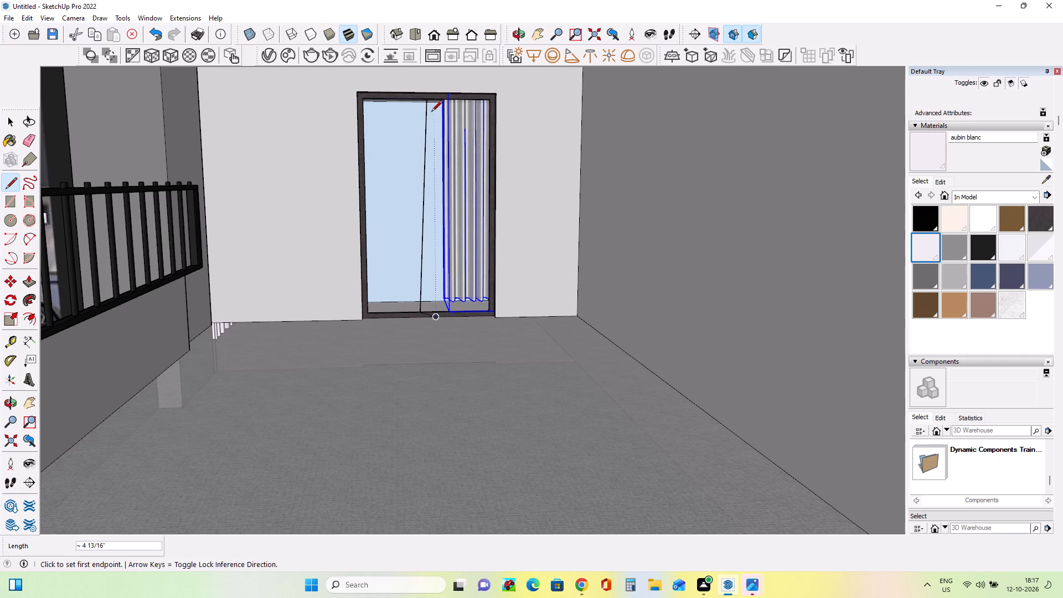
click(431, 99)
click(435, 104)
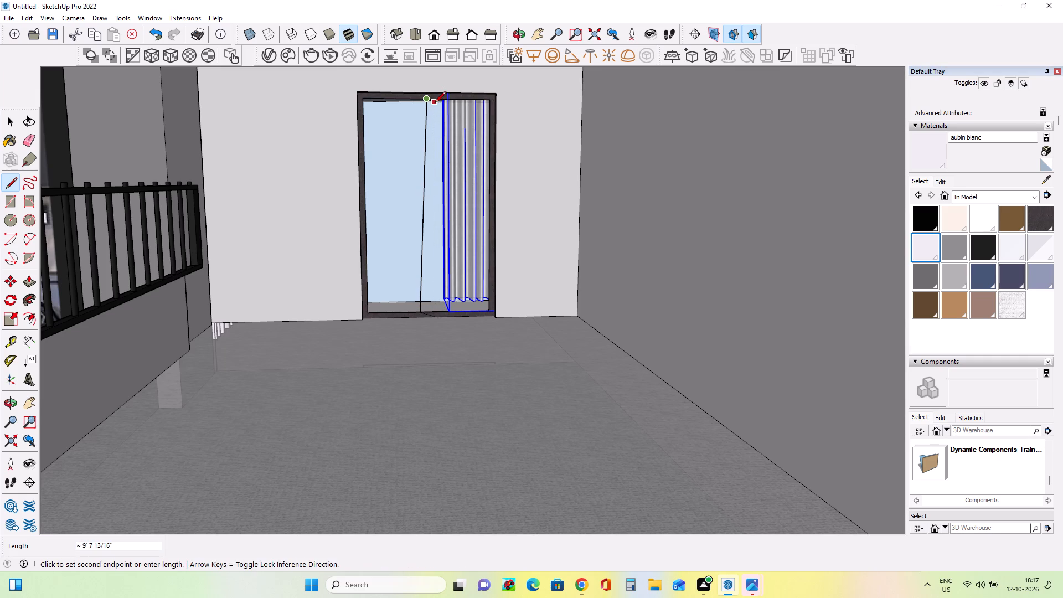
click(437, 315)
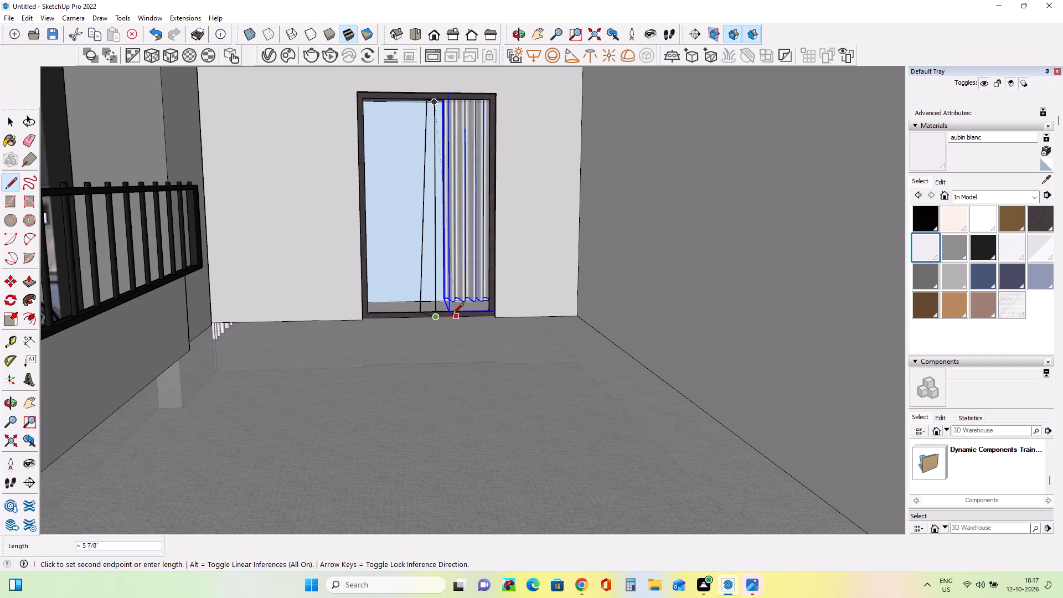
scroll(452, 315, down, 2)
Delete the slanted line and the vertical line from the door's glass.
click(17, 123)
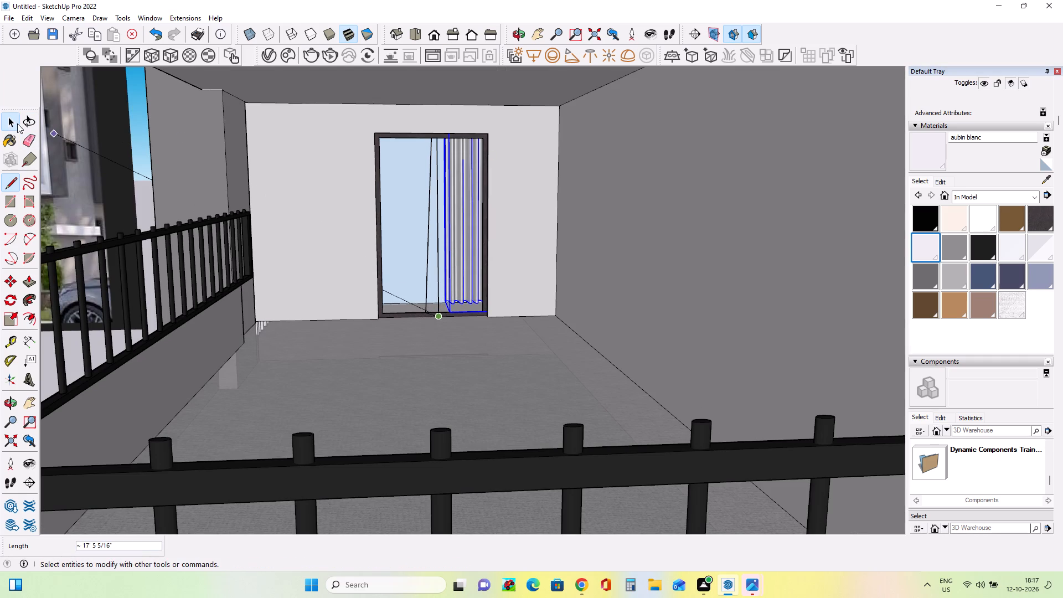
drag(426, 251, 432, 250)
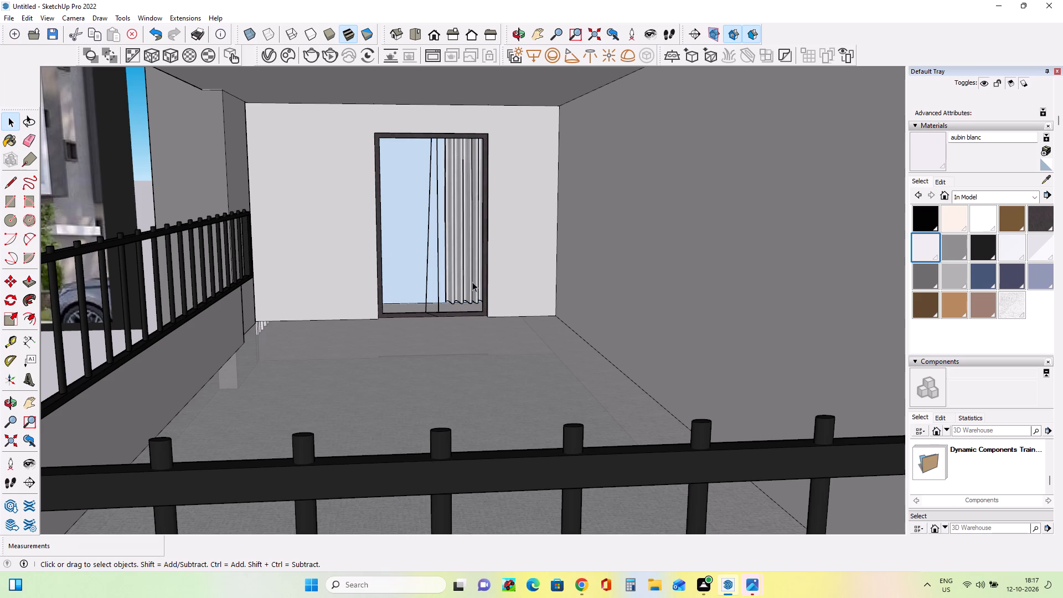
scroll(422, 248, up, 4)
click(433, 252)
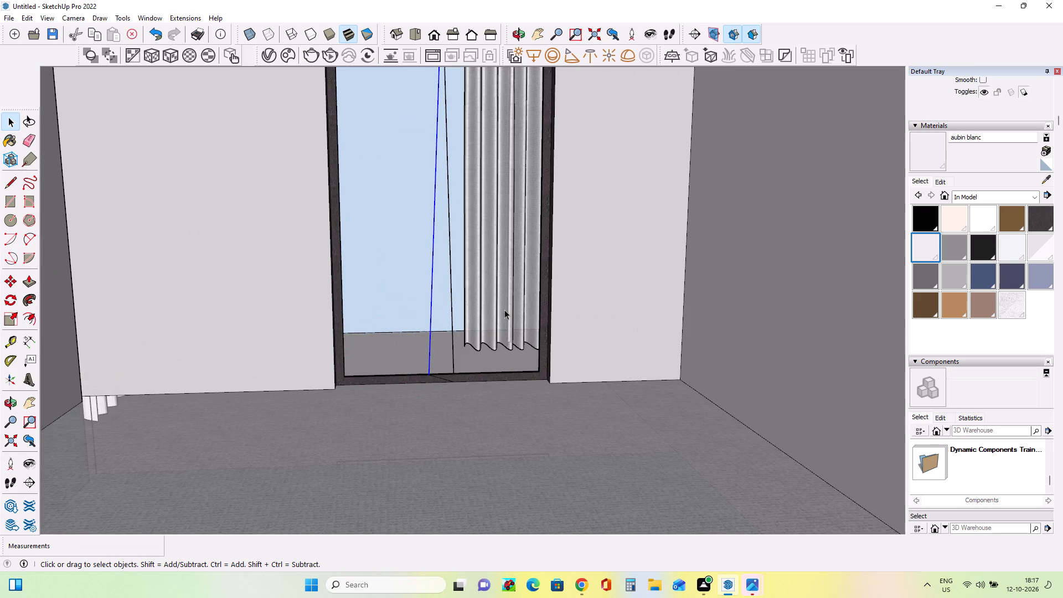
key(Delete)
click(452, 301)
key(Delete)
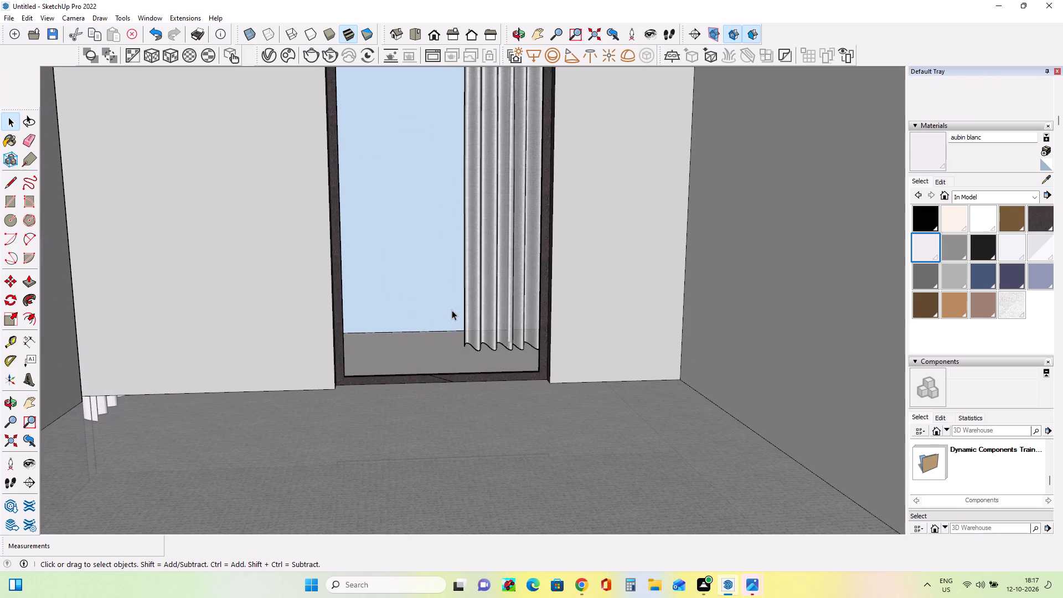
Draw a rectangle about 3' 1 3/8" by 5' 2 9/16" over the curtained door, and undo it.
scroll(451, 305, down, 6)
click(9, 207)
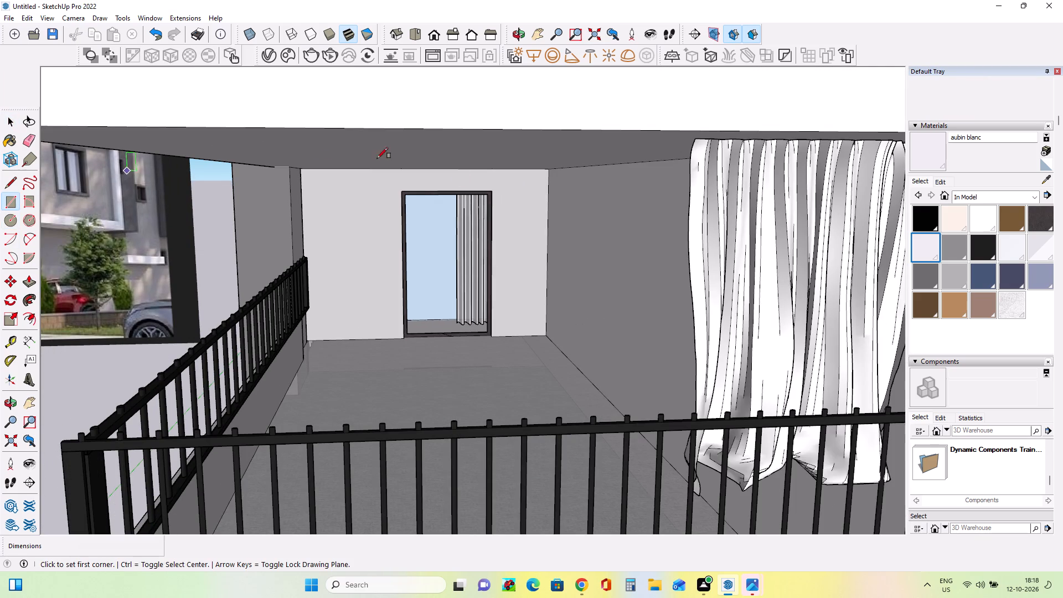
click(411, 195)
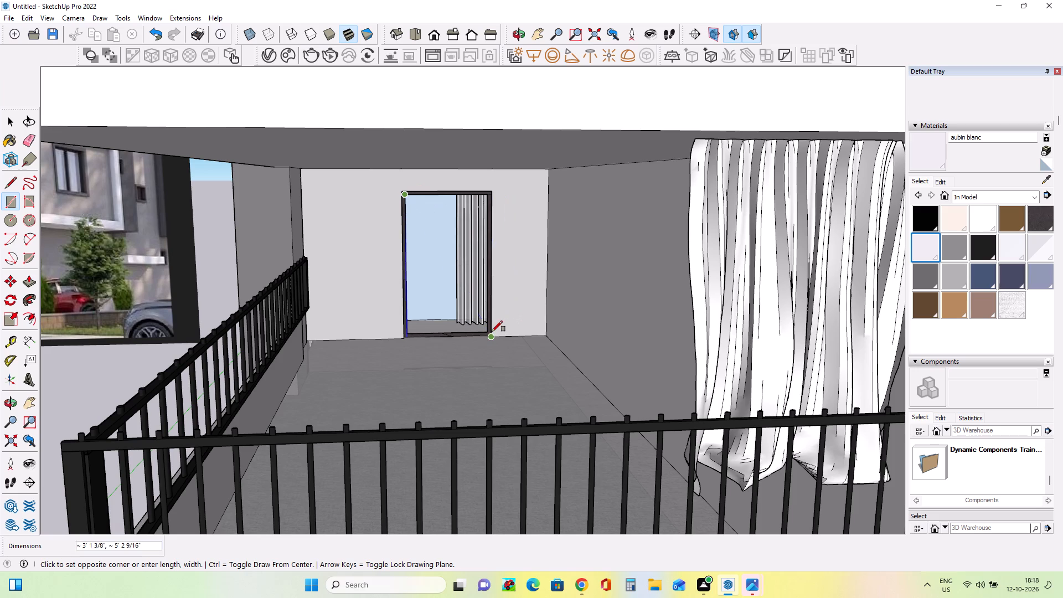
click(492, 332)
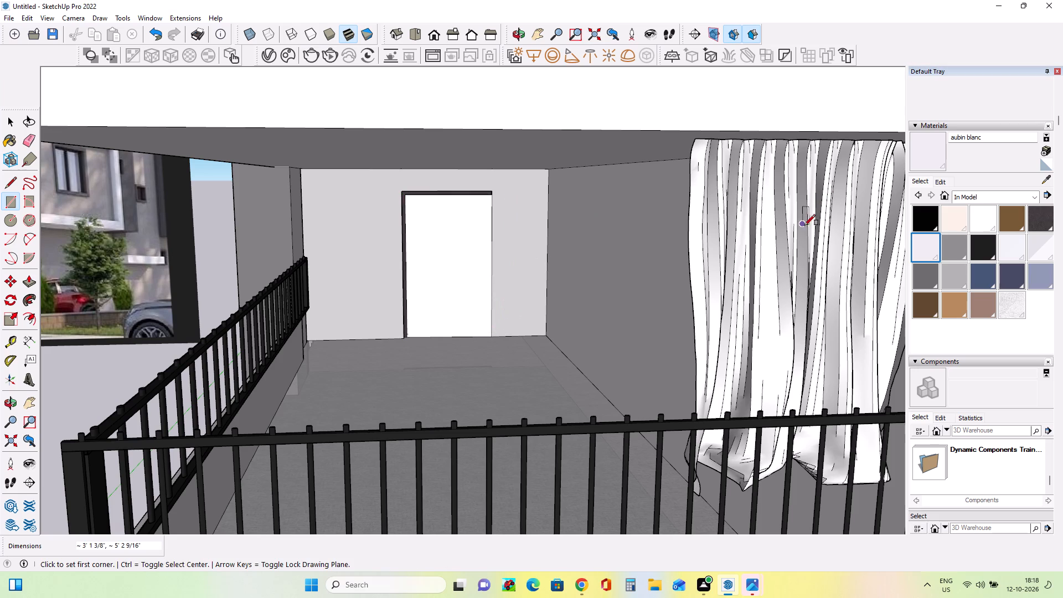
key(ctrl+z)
Draw a rectangle about 2' 11 7/8" by 5' 1 1/16" between opposite inner corners of the curtained door's frame.
scroll(534, 322, up, 3)
click(473, 337)
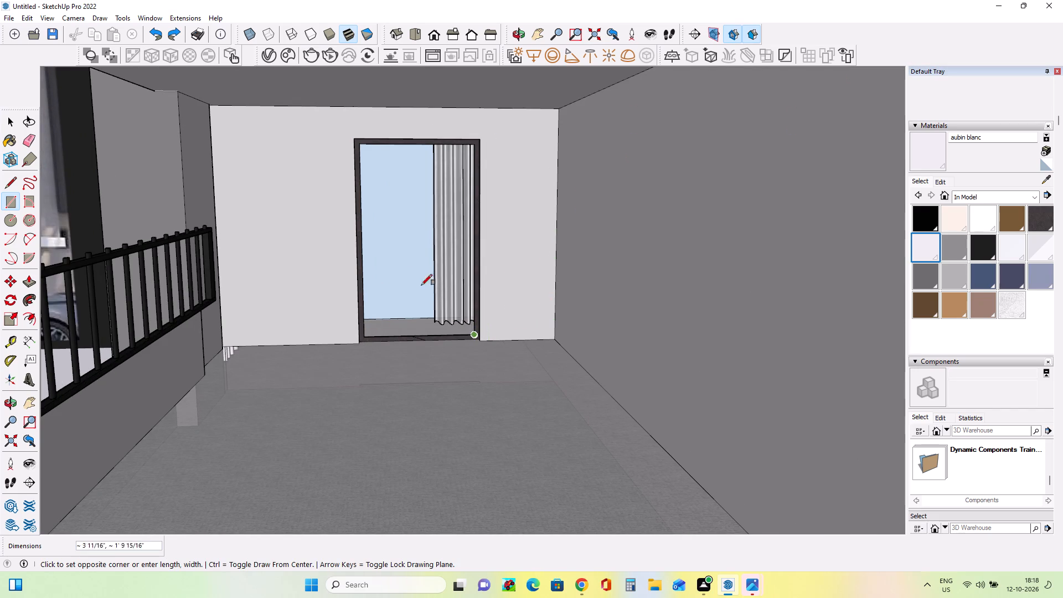
click(364, 144)
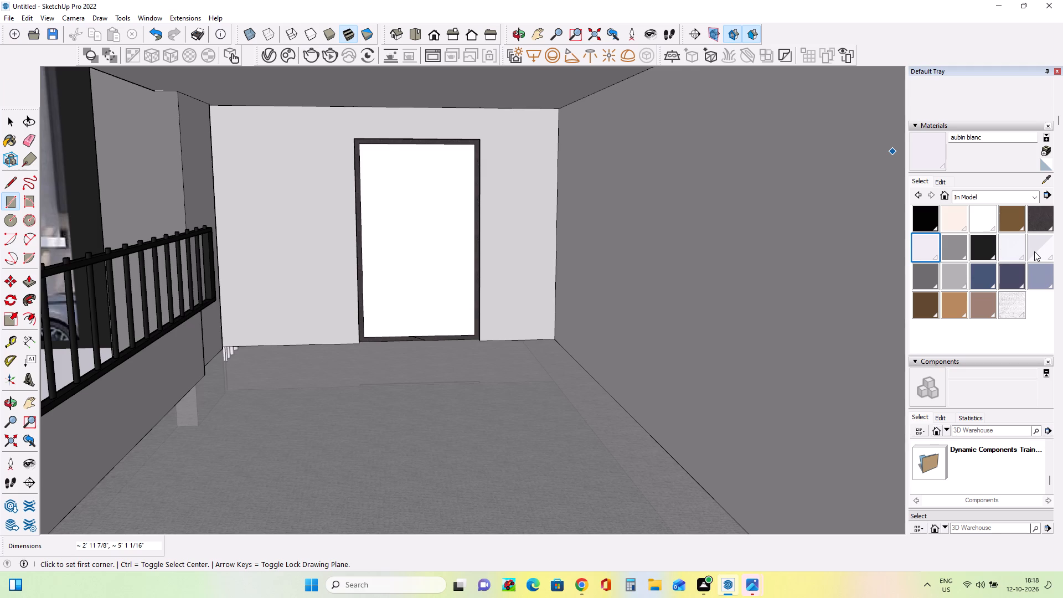
Paint the new rectangle in the door opening with the CoolGray4 material.
click(1034, 251)
click(407, 233)
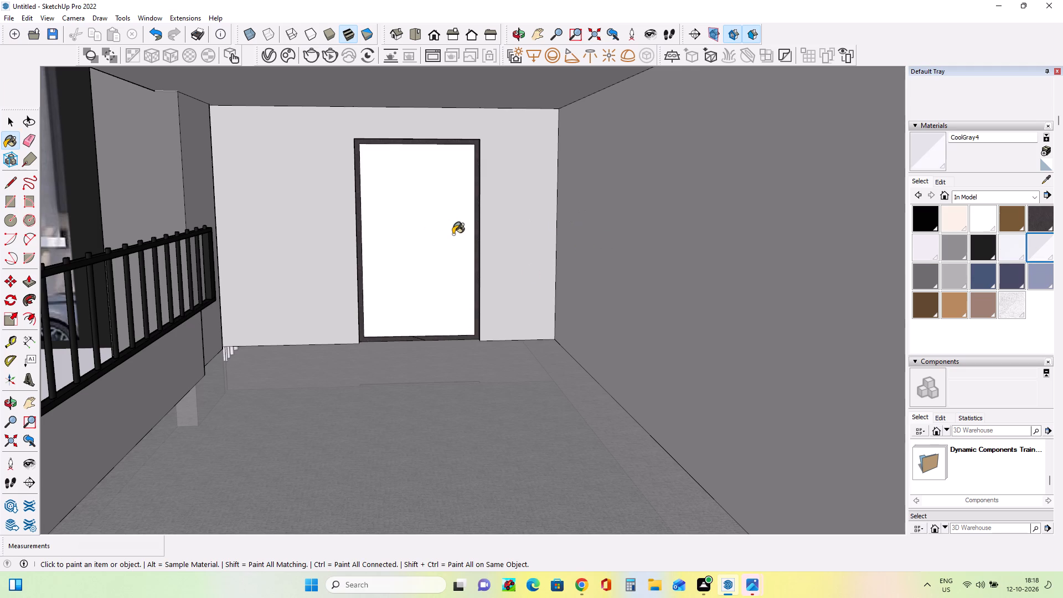
click(453, 233)
middle_drag(416, 259, 474, 271)
click(443, 222)
click(427, 244)
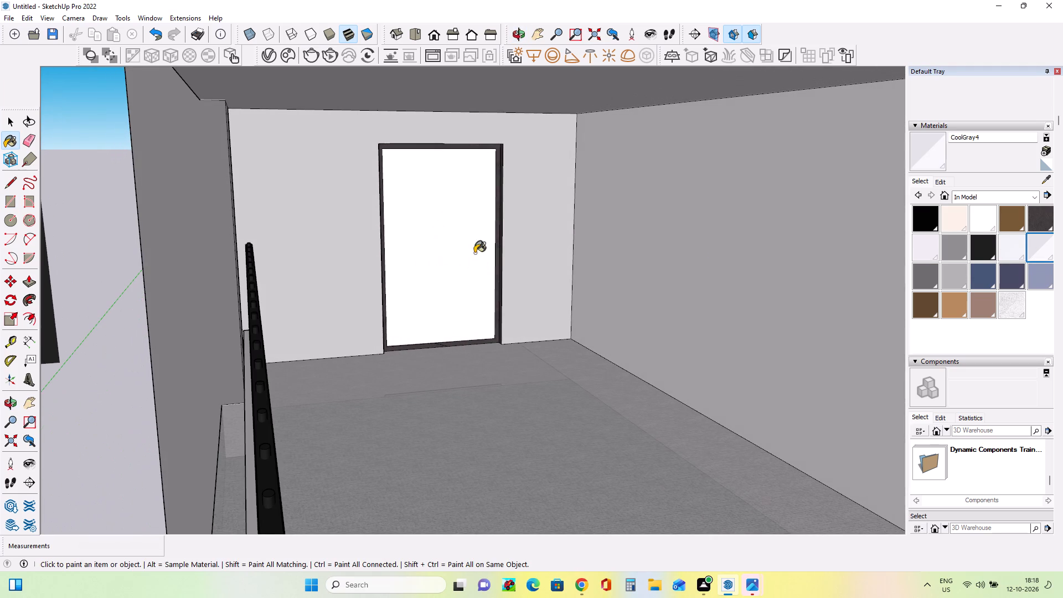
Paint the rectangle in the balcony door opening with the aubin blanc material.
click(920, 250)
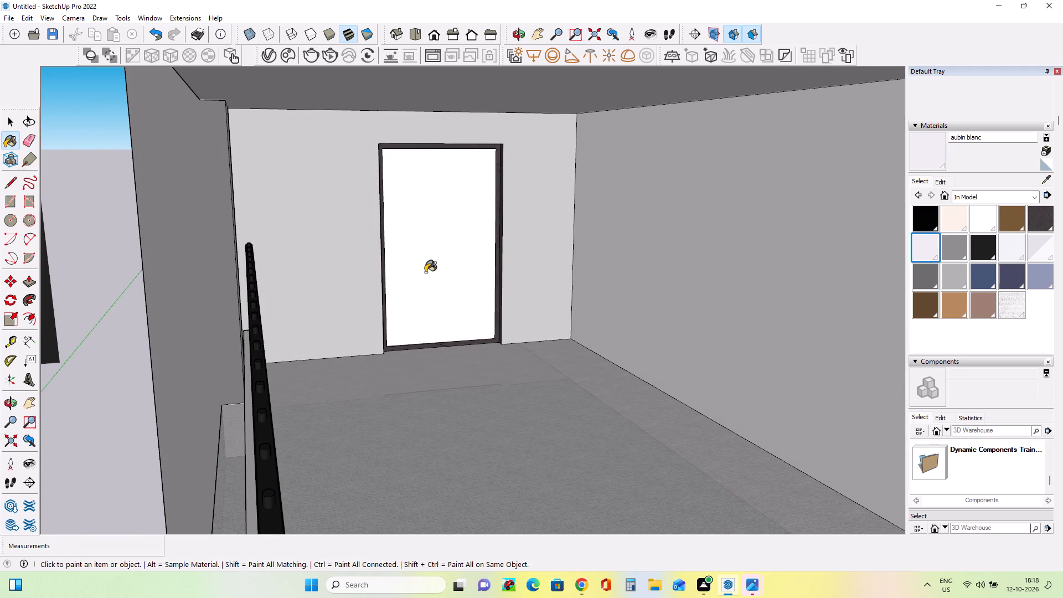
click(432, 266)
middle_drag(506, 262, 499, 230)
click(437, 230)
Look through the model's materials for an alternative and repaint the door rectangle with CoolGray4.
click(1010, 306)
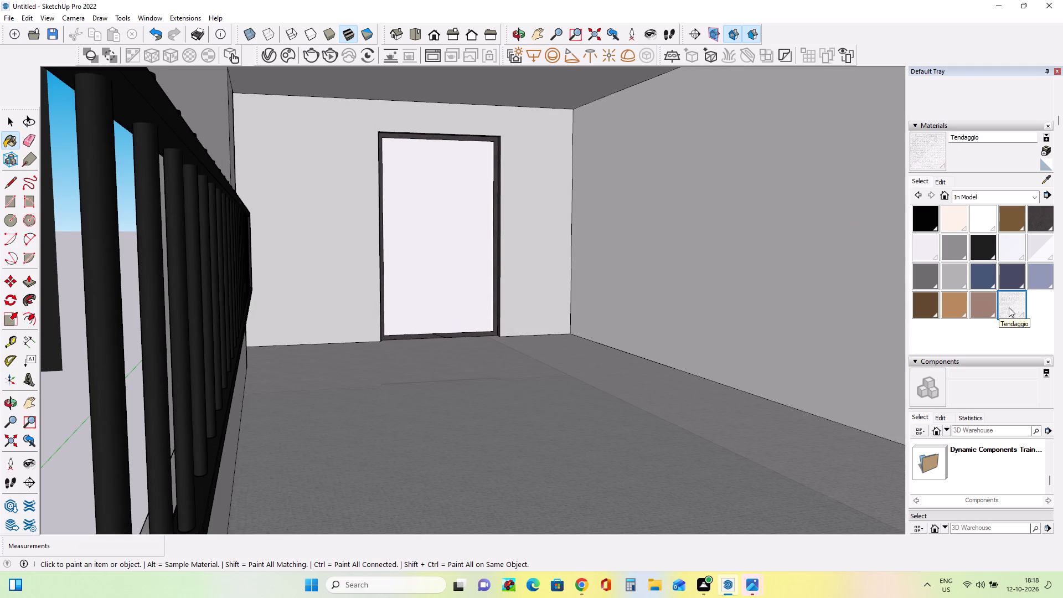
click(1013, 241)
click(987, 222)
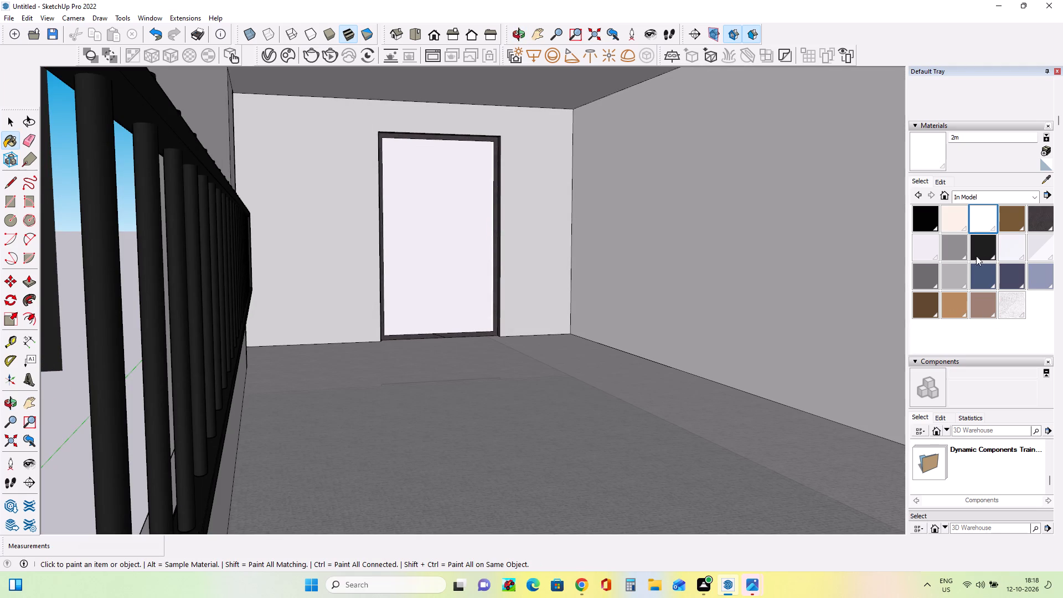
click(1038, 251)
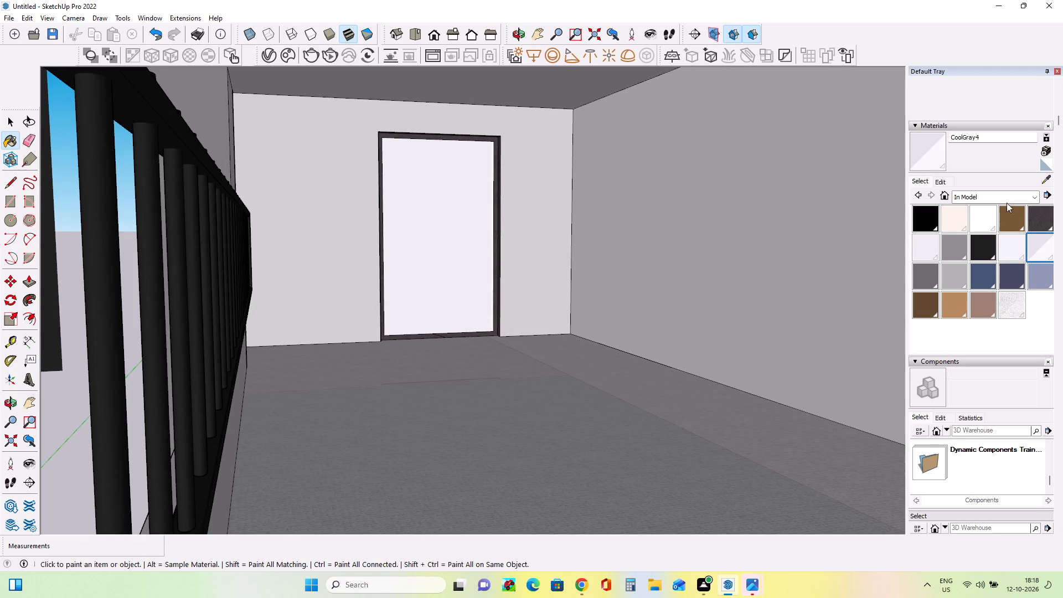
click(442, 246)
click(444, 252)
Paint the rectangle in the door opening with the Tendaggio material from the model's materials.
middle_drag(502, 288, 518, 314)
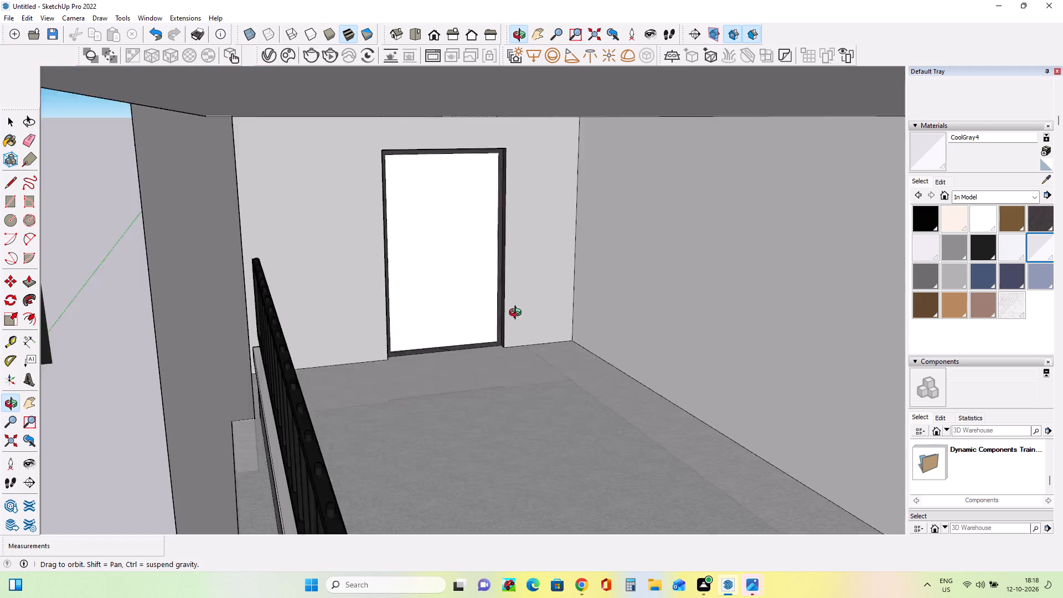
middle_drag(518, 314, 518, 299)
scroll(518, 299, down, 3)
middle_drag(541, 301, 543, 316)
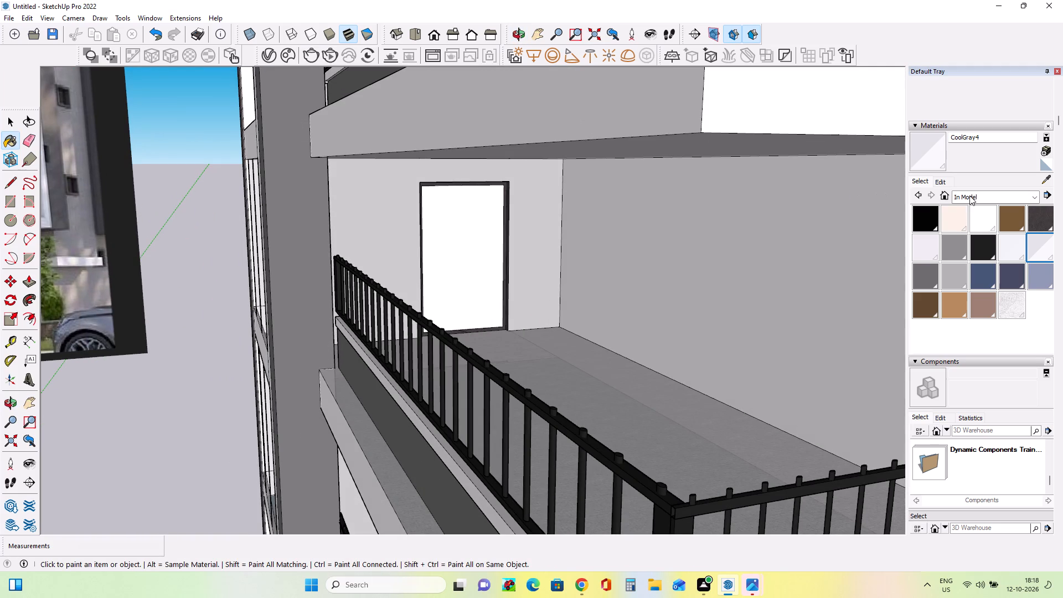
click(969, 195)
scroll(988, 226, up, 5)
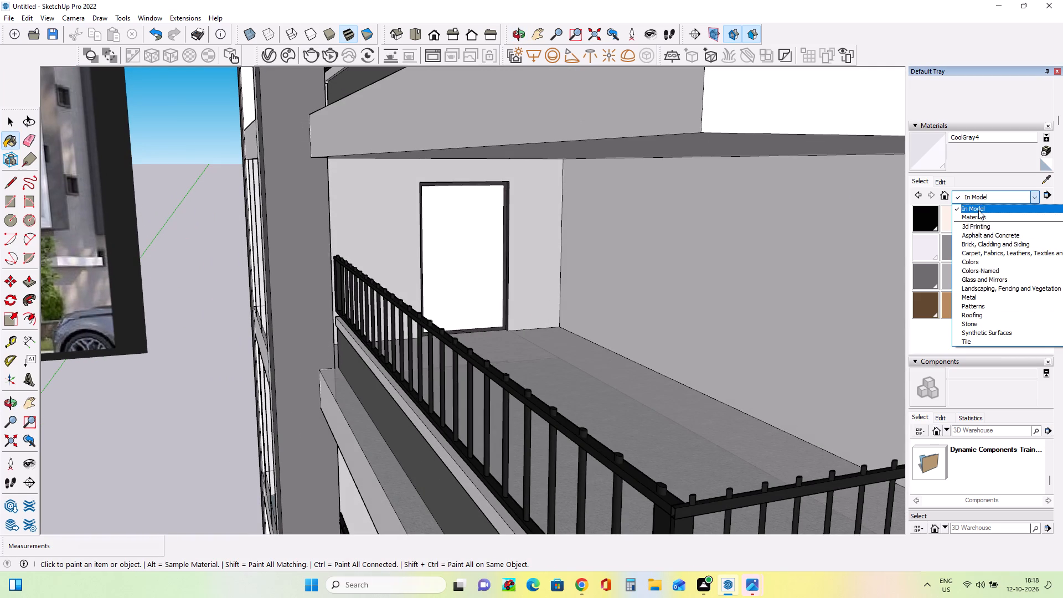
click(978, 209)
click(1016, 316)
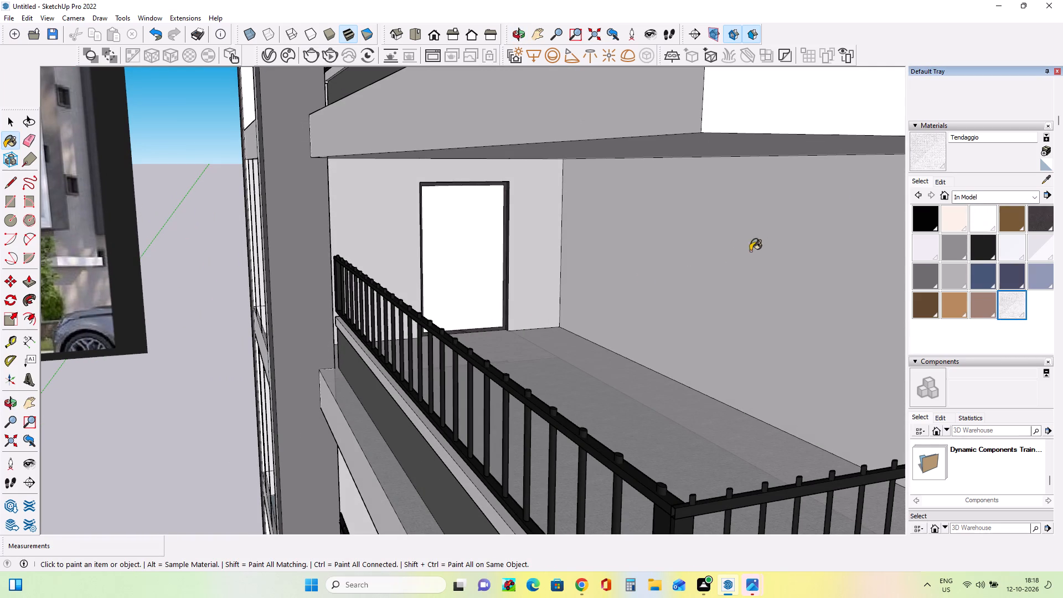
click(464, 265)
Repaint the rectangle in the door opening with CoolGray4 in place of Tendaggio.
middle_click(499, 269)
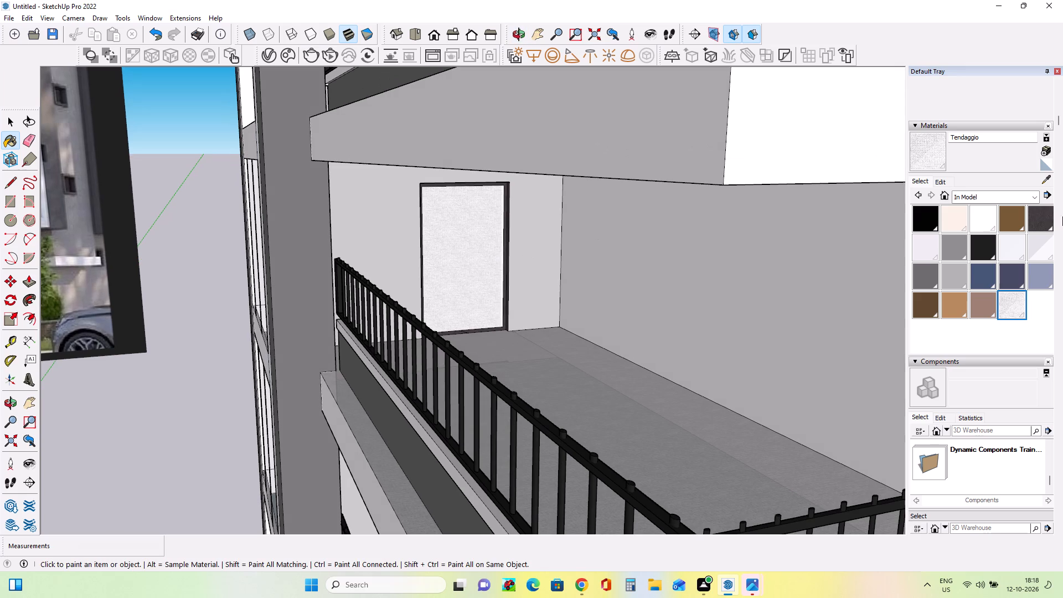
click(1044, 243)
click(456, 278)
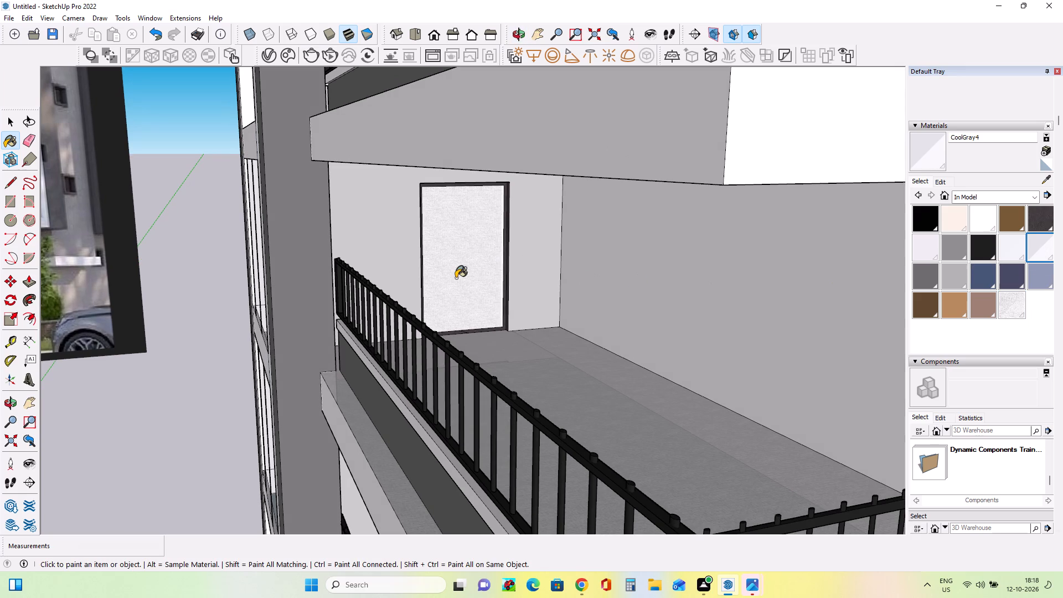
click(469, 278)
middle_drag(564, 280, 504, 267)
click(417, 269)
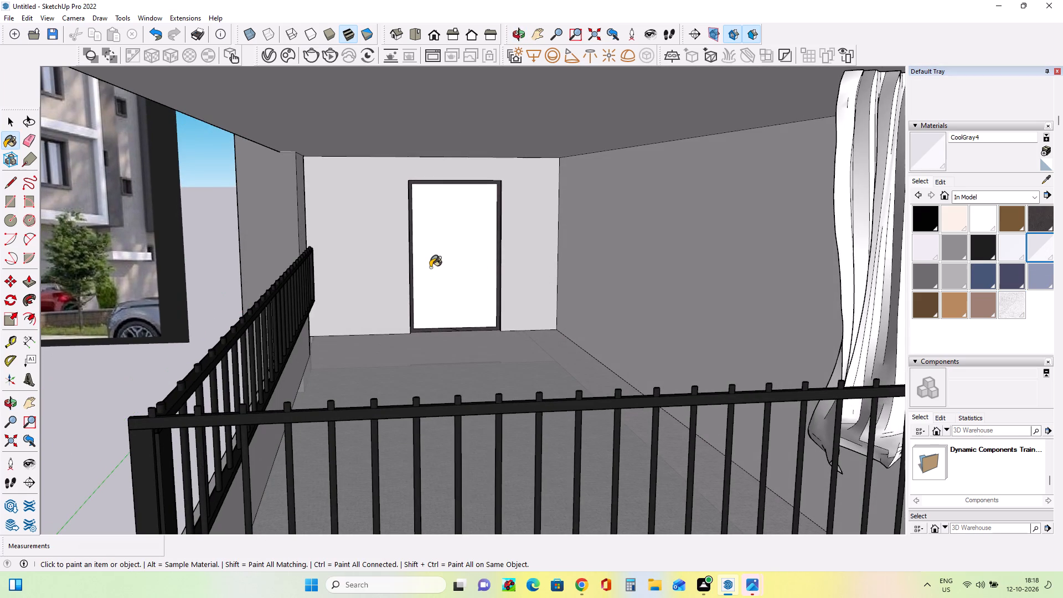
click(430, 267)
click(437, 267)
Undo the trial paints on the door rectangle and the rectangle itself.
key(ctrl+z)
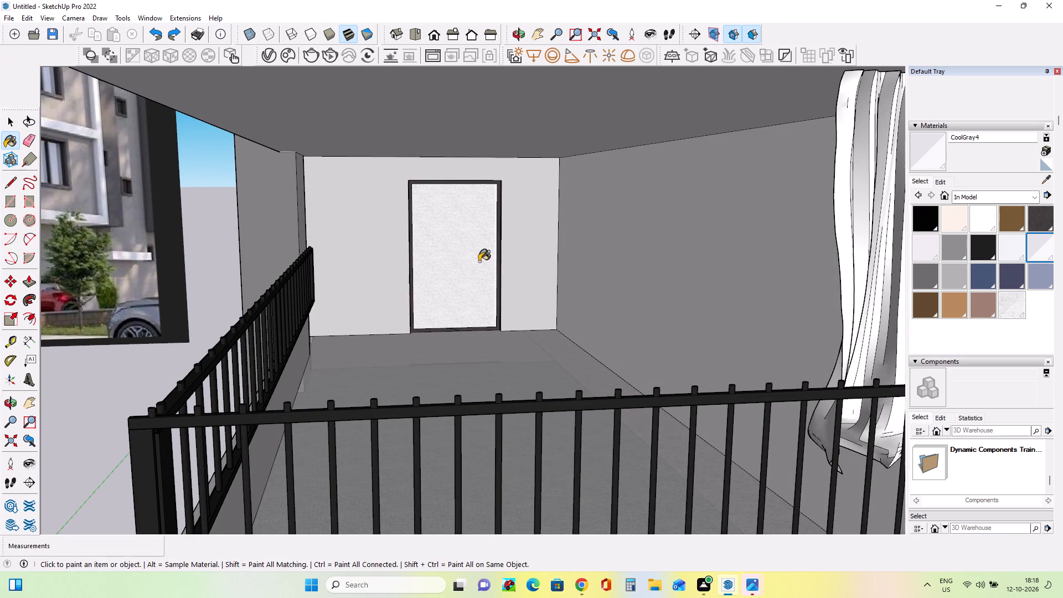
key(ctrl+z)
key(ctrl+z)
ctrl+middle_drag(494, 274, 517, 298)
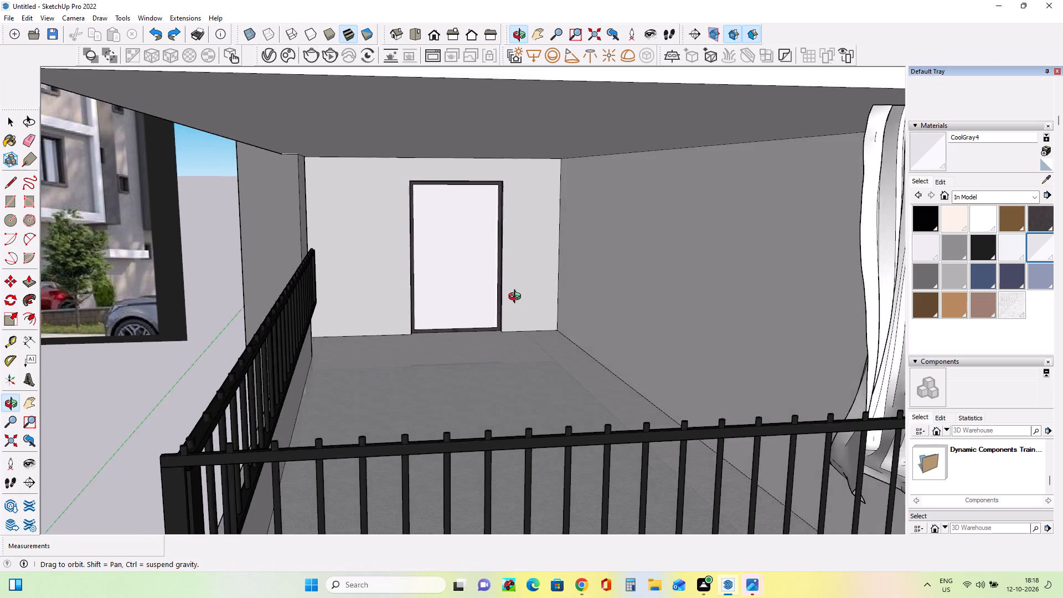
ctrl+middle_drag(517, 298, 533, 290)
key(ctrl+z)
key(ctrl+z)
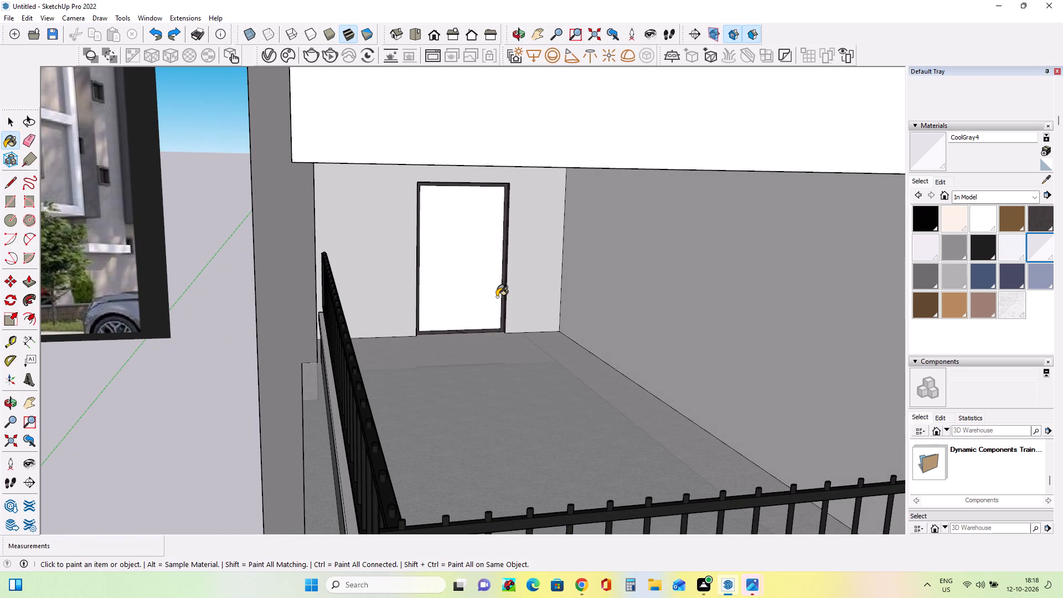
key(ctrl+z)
Examine the curtained door opening, checking which faces make up its glass and the floor at its sill.
middle_drag(467, 297, 456, 292)
scroll(416, 286, up, 4)
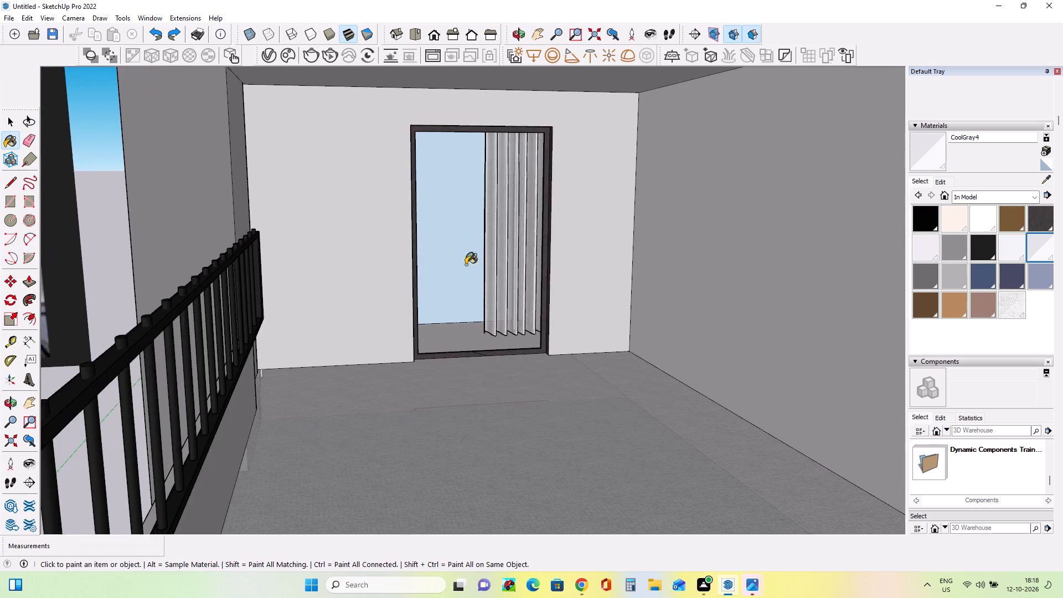
scroll(475, 260, down, 4)
middle_drag(498, 277, 503, 294)
middle_drag(503, 295, 502, 278)
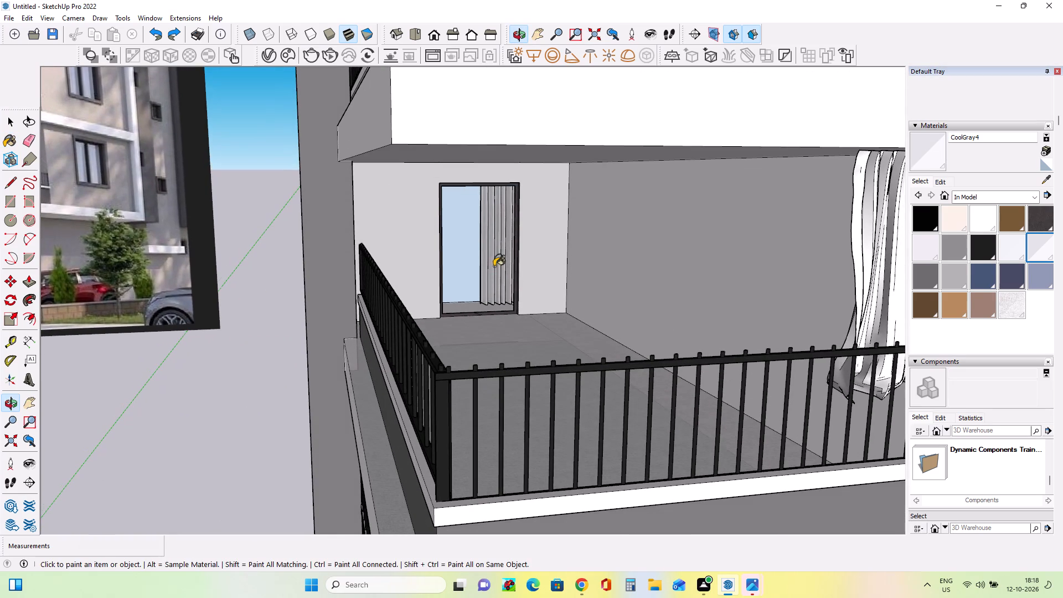
click(2, 122)
click(476, 268)
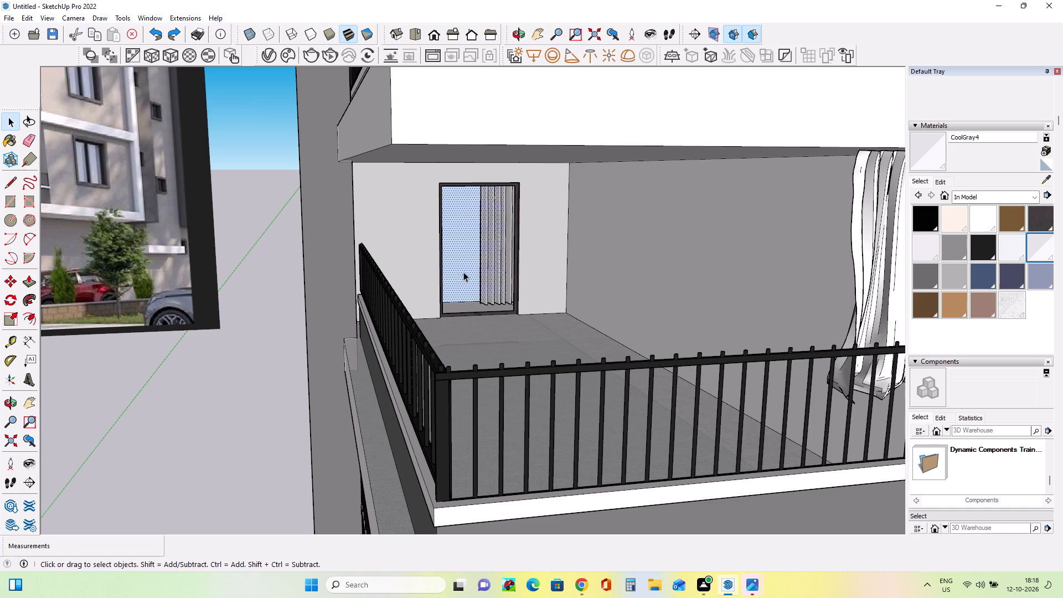
click(458, 277)
middle_click(488, 307)
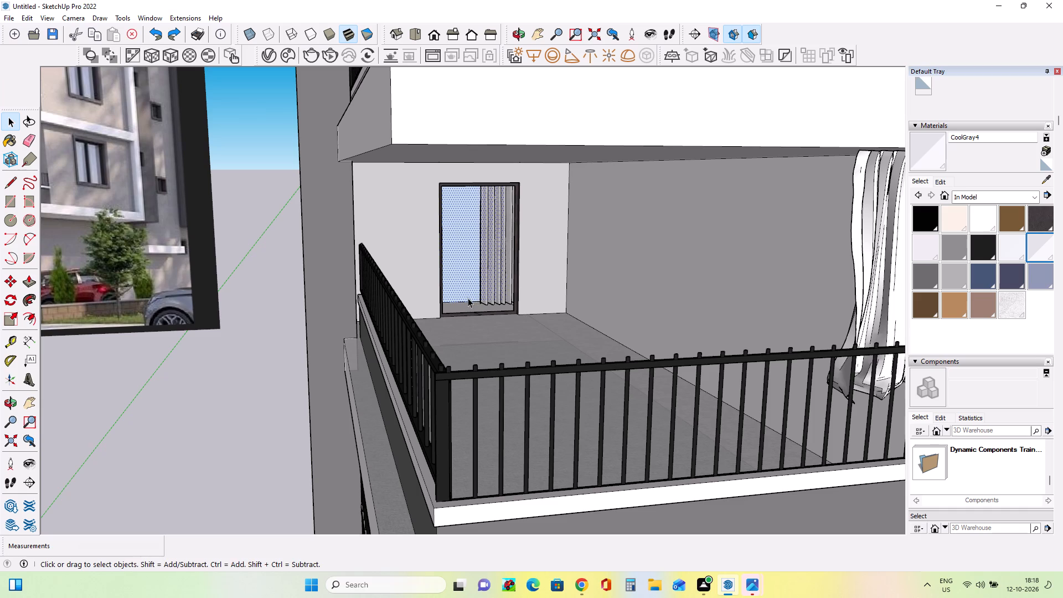
click(468, 298)
click(474, 310)
scroll(474, 310, up, 3)
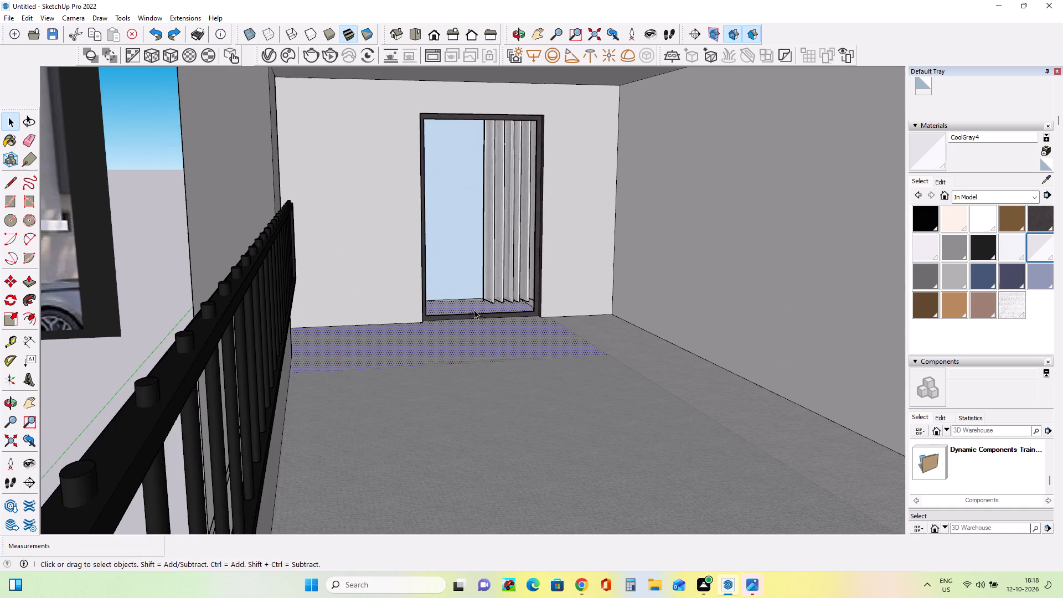
key(Escape)
Draw a rectangle about 2' 11 13/16" by 5' 1 1/16" inside the curtained door's frame and paint it with CoolGray4.
click(11, 203)
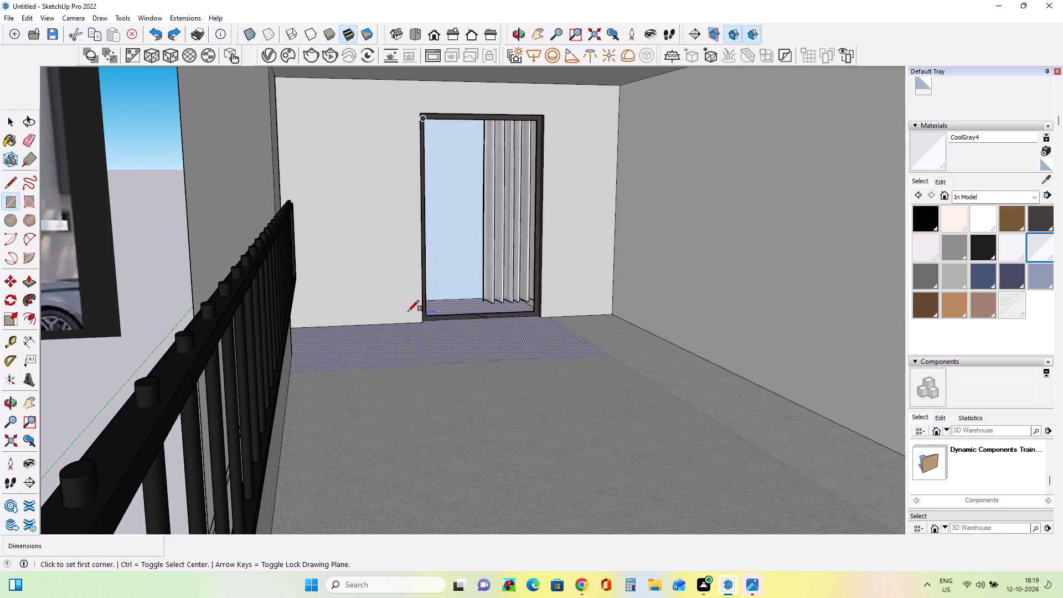
click(429, 318)
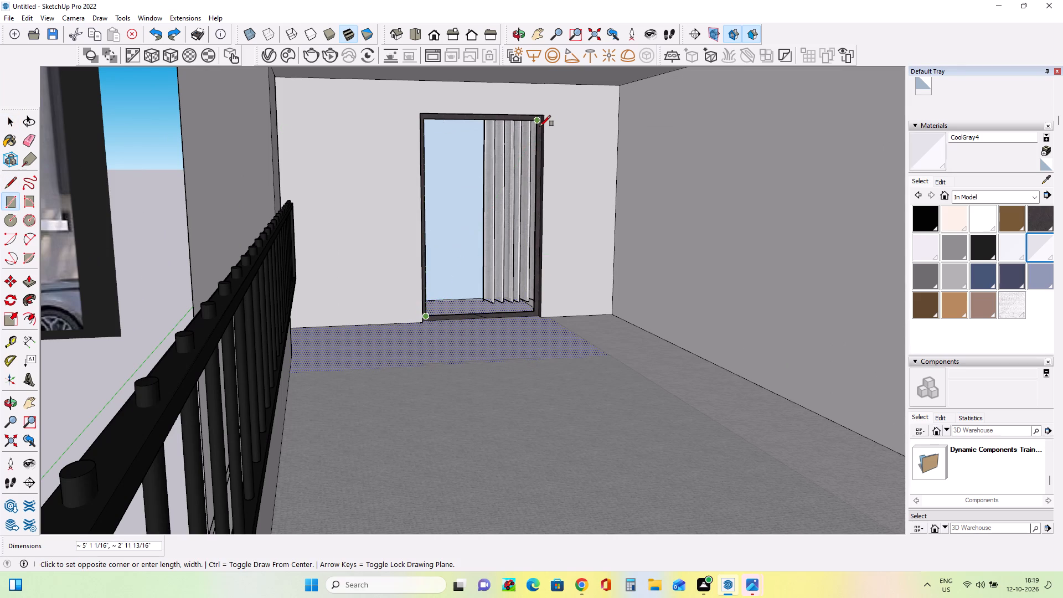
click(540, 126)
click(1043, 246)
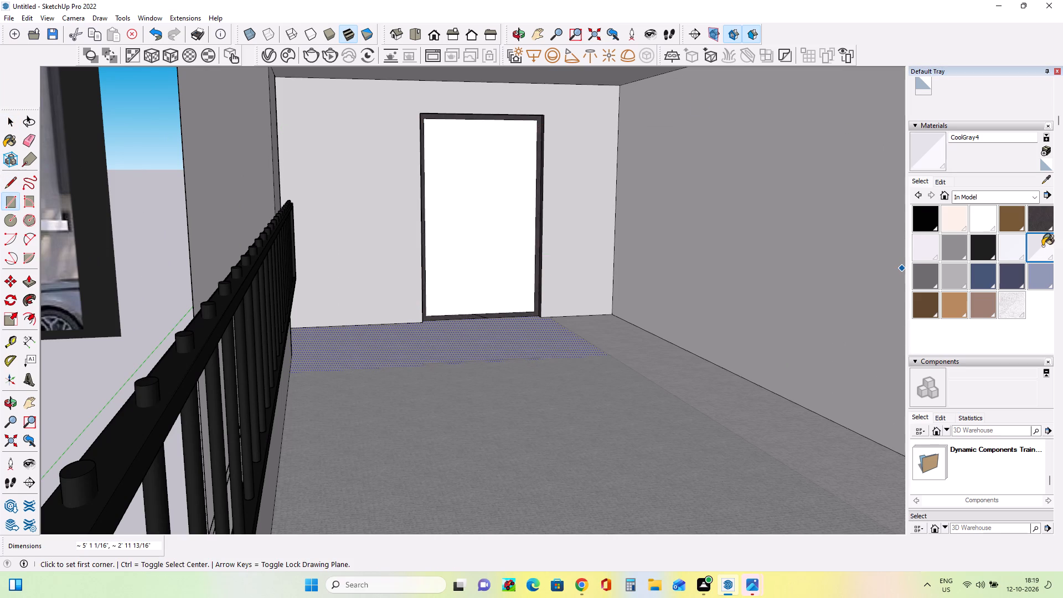
click(508, 244)
Delete the face covering the curtained door opening on the balcony one floor below.
middle_drag(504, 293, 536, 293)
scroll(536, 293, down, 1)
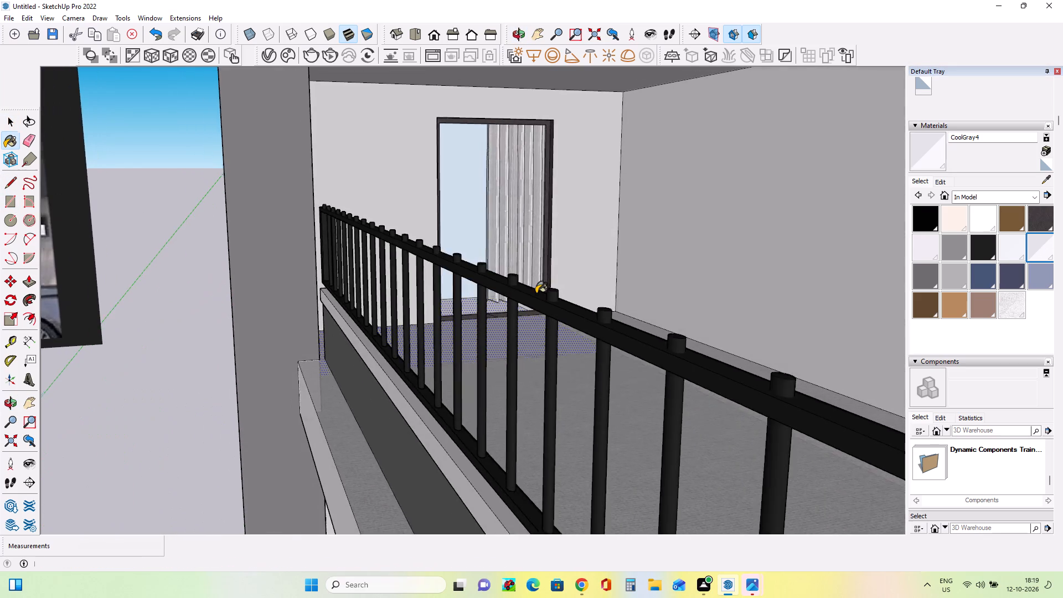
scroll(536, 293, down, 3)
scroll(538, 290, up, 1)
scroll(538, 290, down, 20)
scroll(538, 290, down, 10)
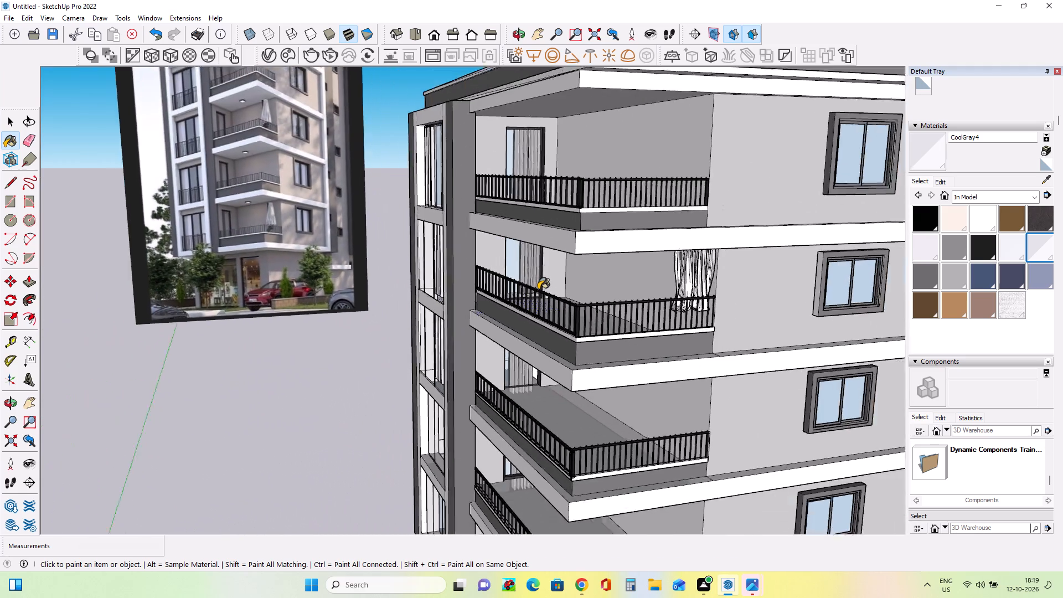
scroll(538, 290, down, 1)
middle_drag(597, 435, 580, 432)
scroll(562, 425, up, 4)
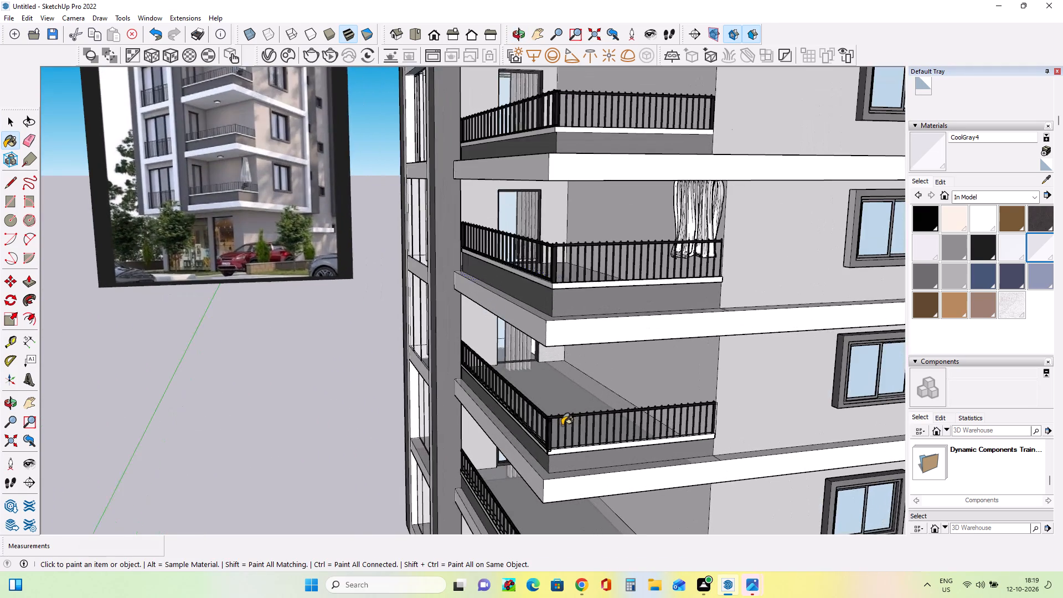
scroll(562, 425, up, 4)
scroll(528, 336, up, 7)
middle_drag(529, 343, 511, 343)
click(9, 120)
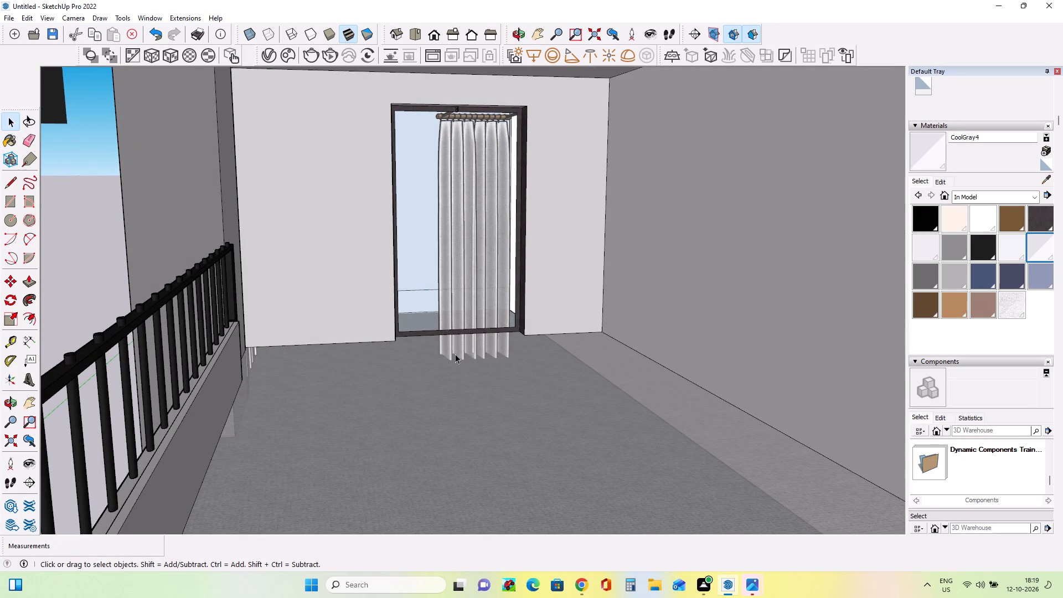
click(456, 354)
scroll(509, 323, up, 3)
click(489, 353)
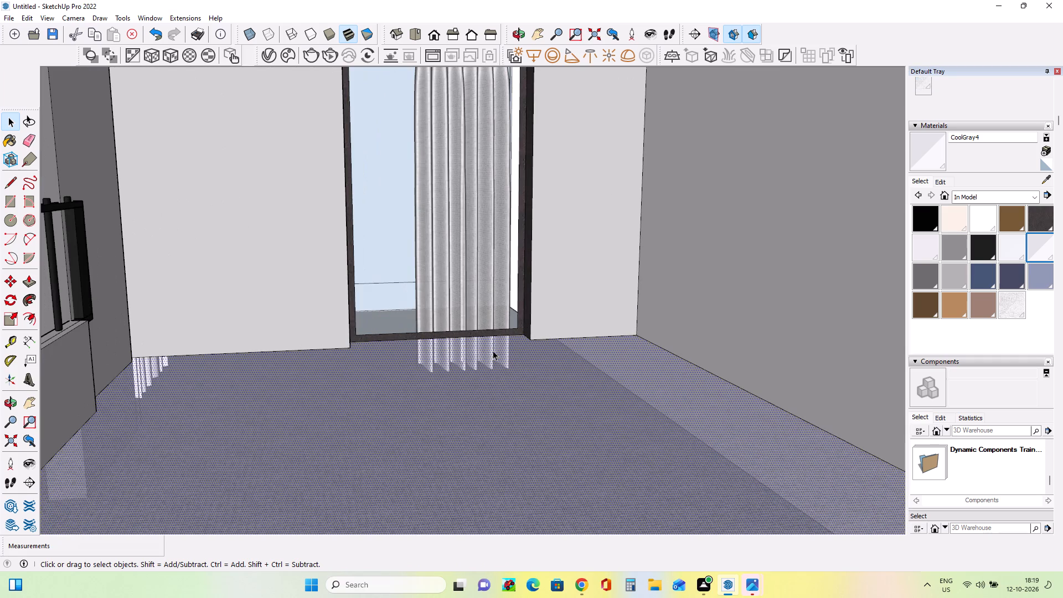
click(456, 236)
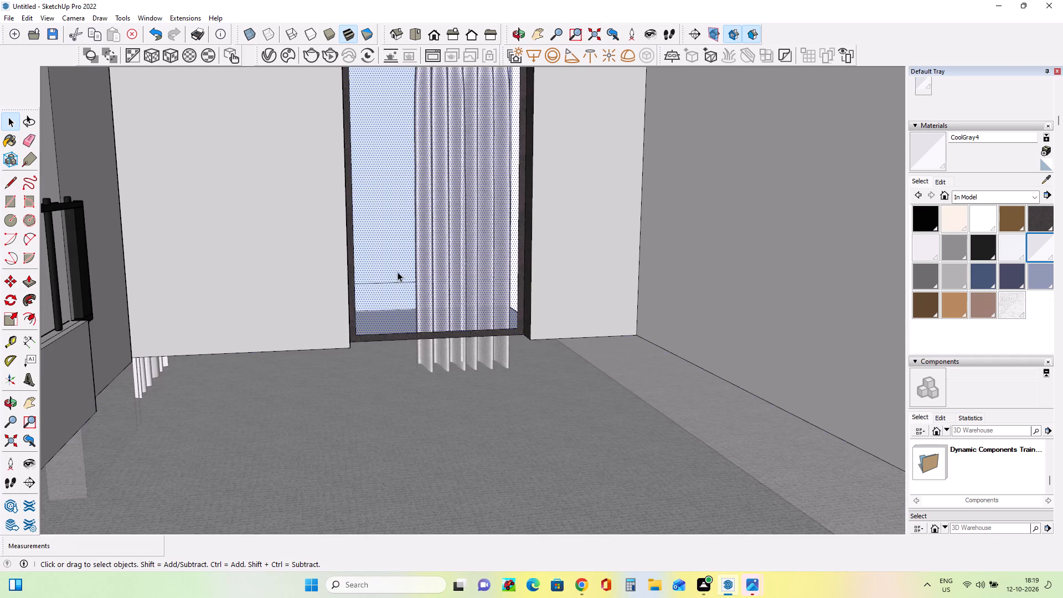
key(Delete)
Rescale the curtain in the lower balcony's door opening from its top edge, adjusting its width and height.
middle_click(486, 277)
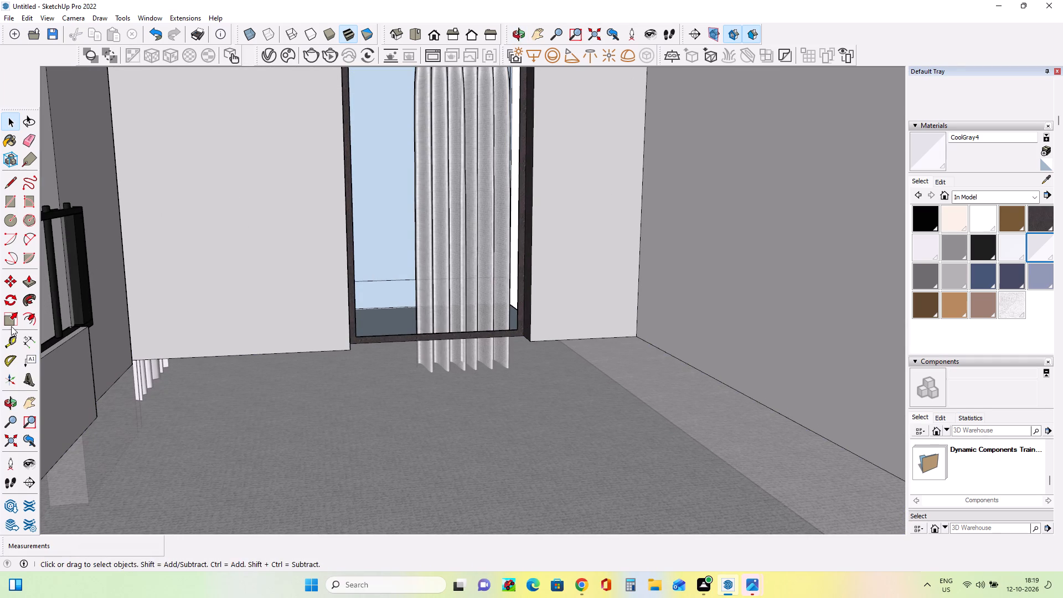
click(11, 324)
click(448, 289)
middle_drag(477, 387, 472, 364)
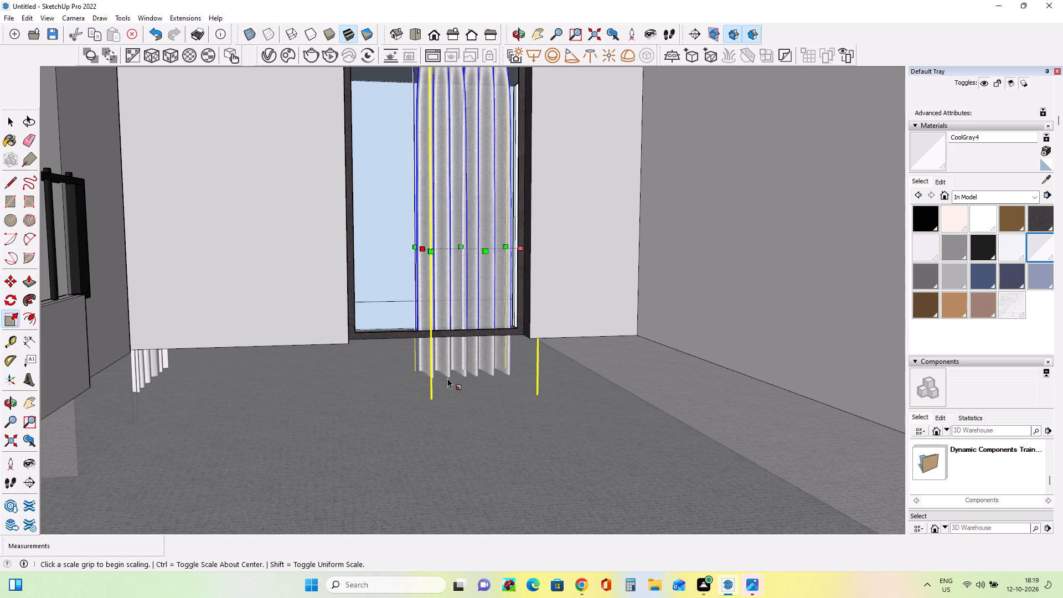
click(463, 409)
middle_drag(413, 395, 451, 309)
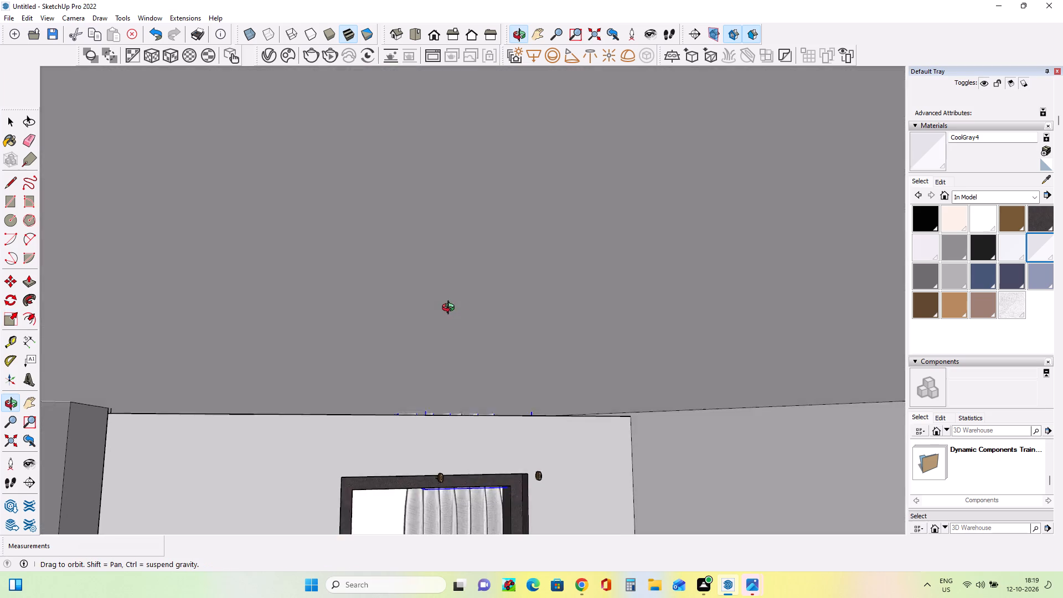
middle_drag(451, 309, 452, 307)
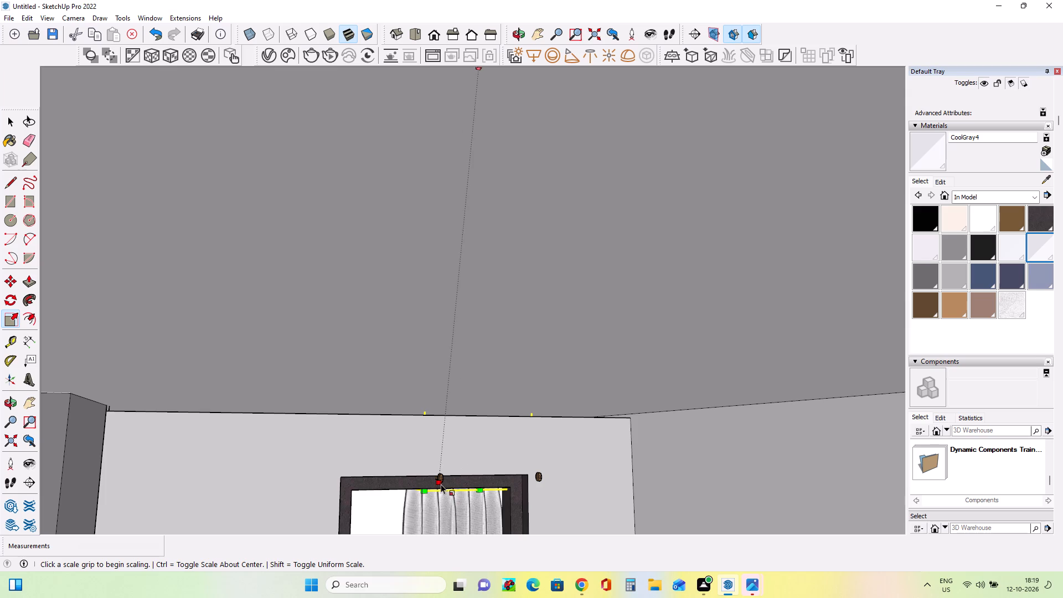
click(441, 483)
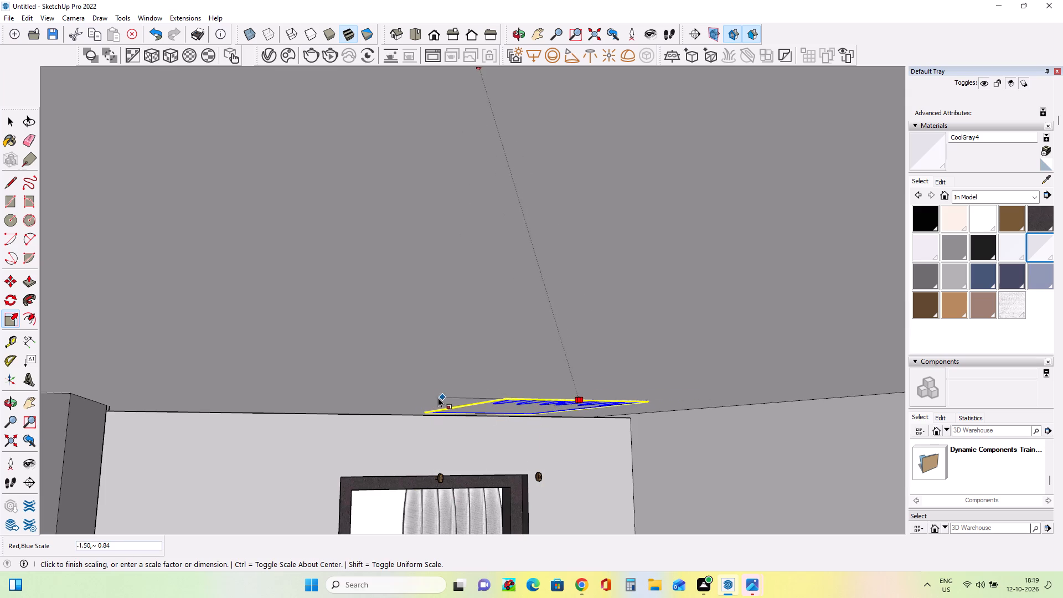
click(398, 405)
scroll(480, 358, down, 11)
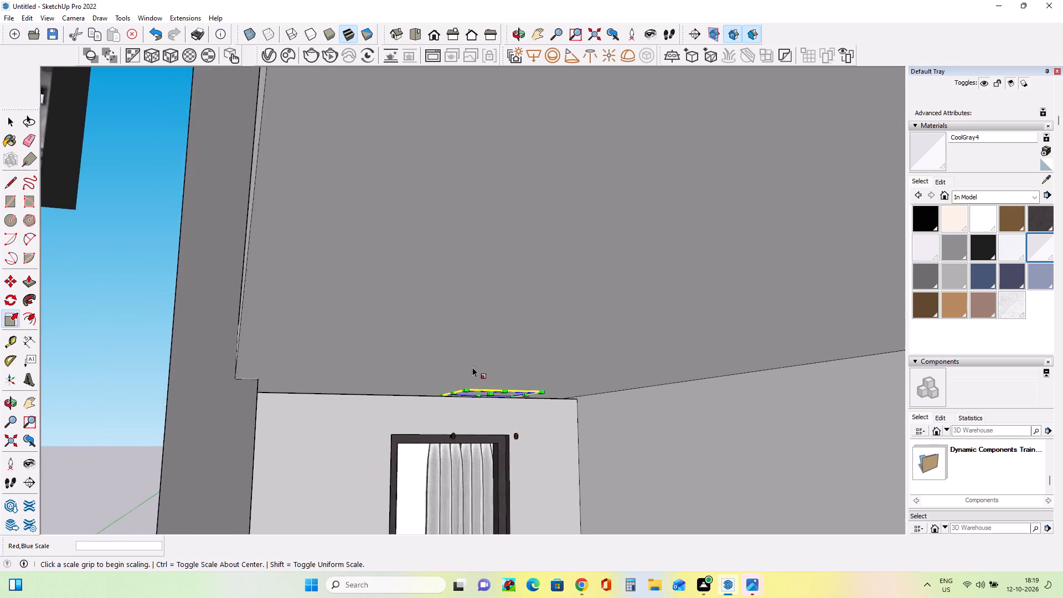
scroll(472, 367, down, 2)
click(488, 390)
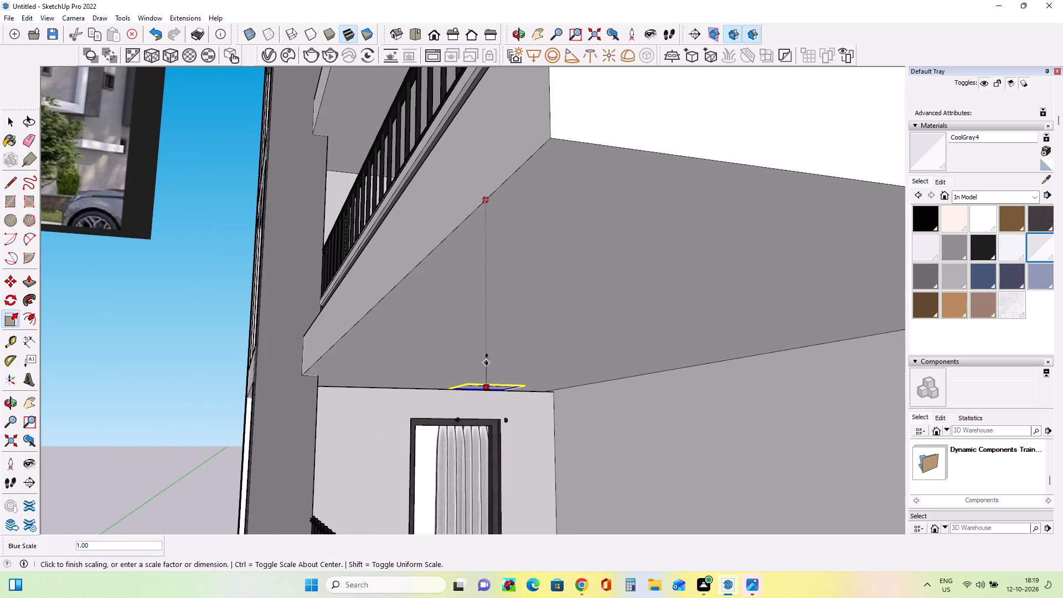
click(487, 350)
middle_drag(486, 377, 461, 449)
scroll(460, 449, down, 1)
middle_drag(491, 405, 491, 474)
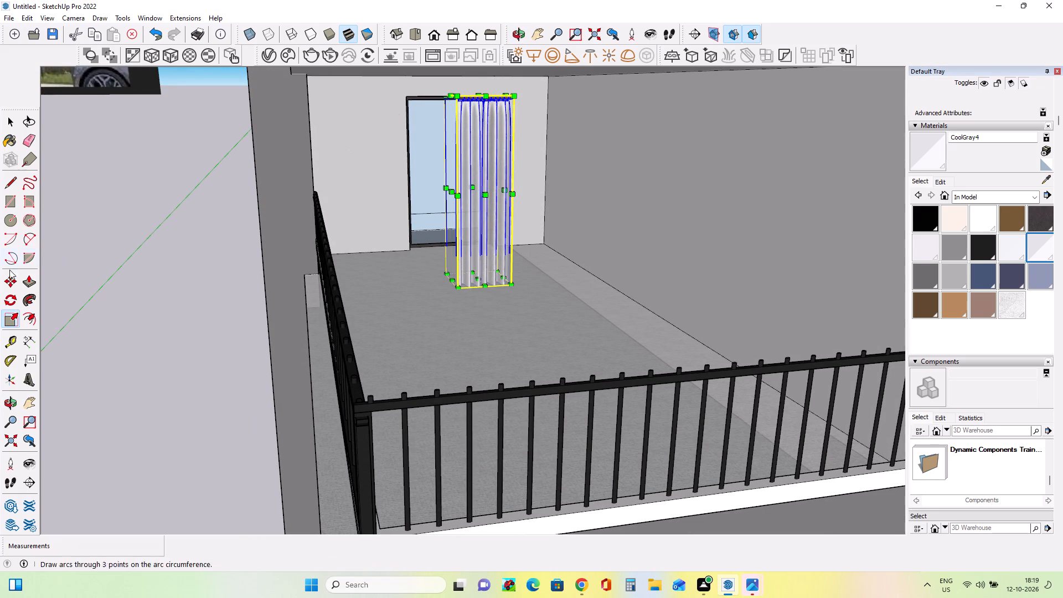
Move the rescaled curtain across and up in several moves so it hangs within the door frame.
click(6, 277)
click(456, 100)
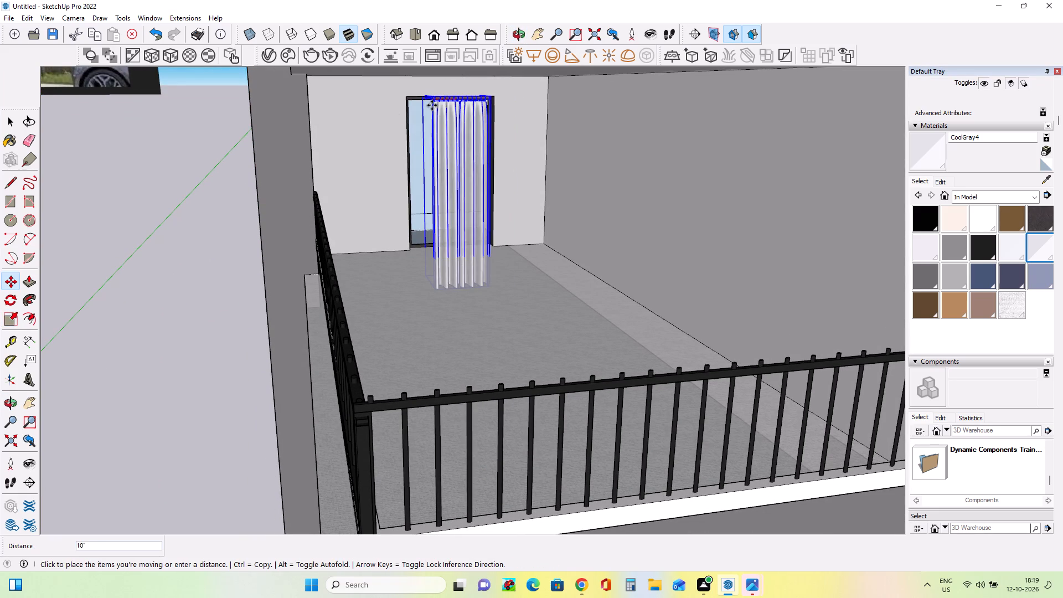
click(434, 101)
scroll(461, 110, up, 4)
middle_drag(417, 139, 508, 149)
click(499, 102)
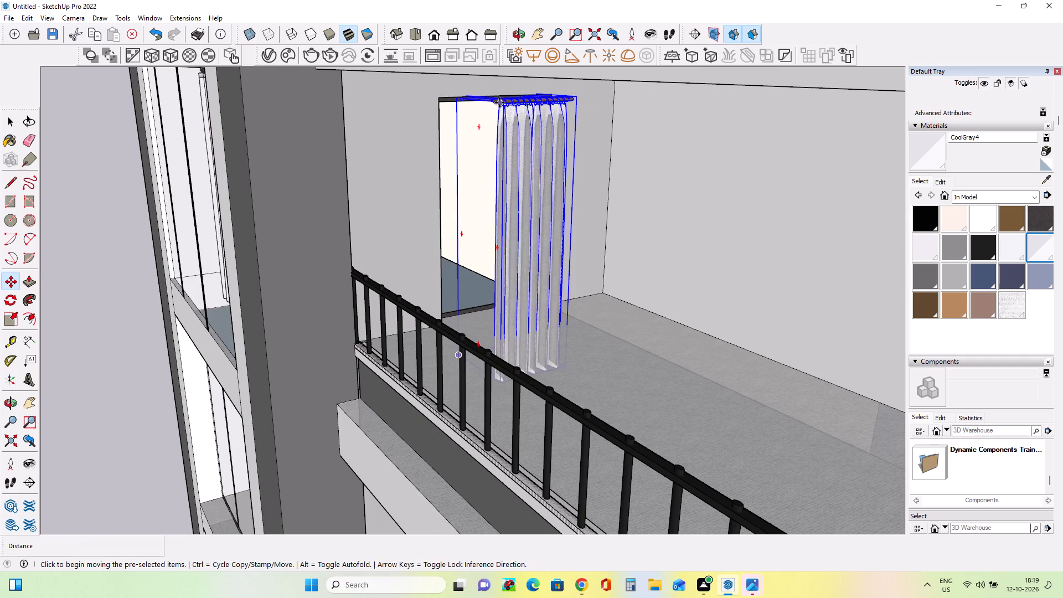
click(461, 105)
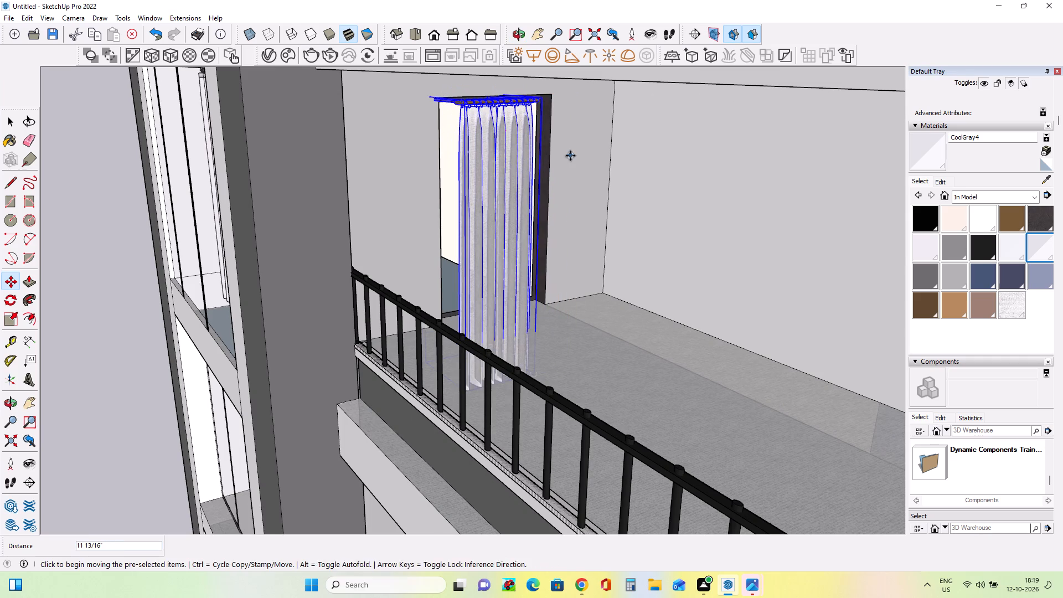
middle_drag(560, 147, 429, 103)
drag(472, 81, 477, 90)
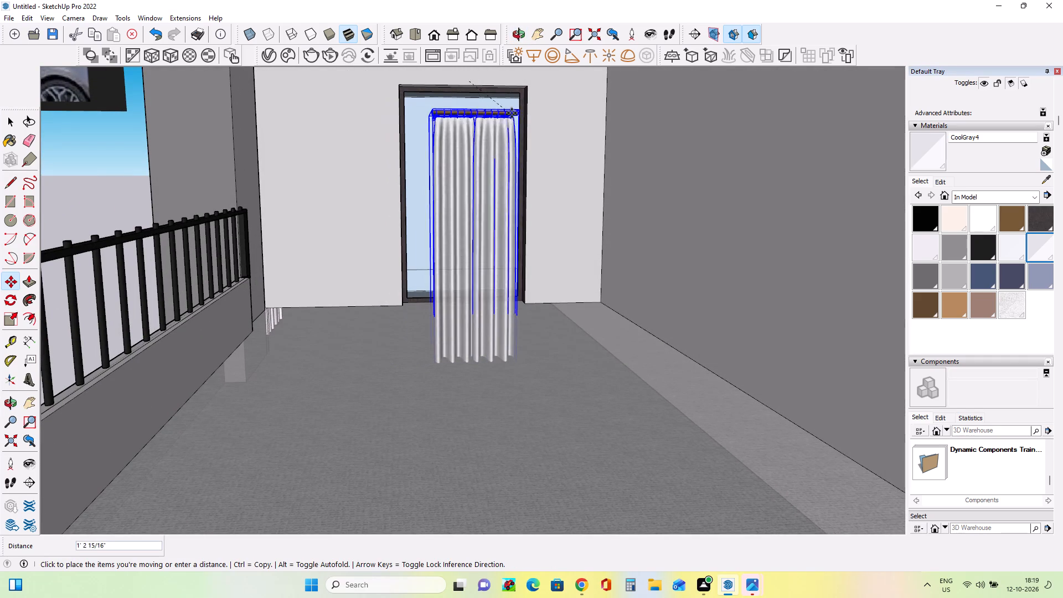
click(508, 94)
Scale the curtain from its bottom edge by about 1.13 in width and 0.71 in height.
middle_drag(555, 143, 481, 123)
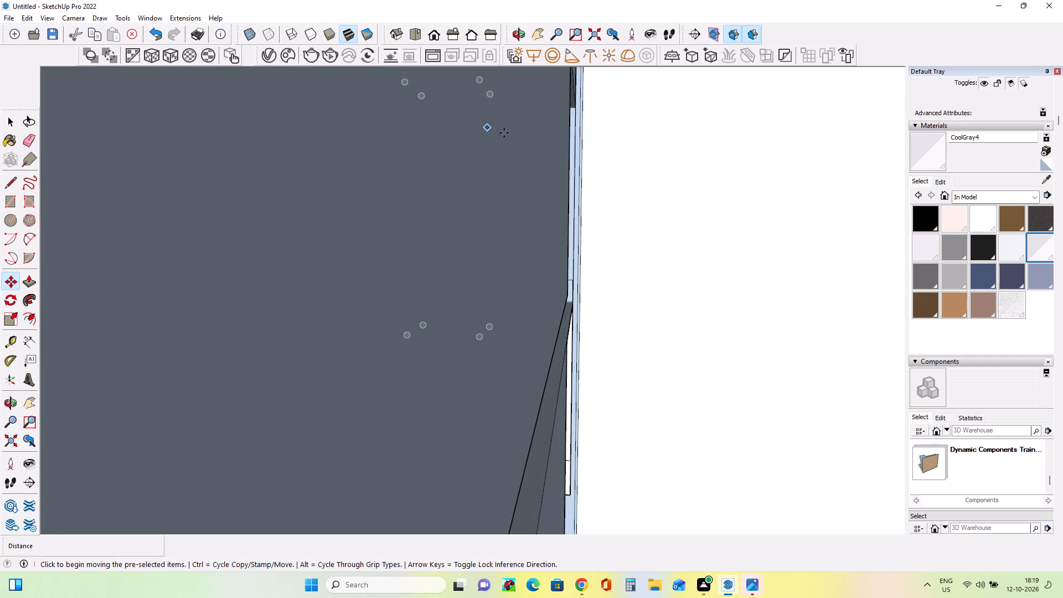
middle_drag(507, 134, 587, 154)
scroll(587, 156, down, 2)
scroll(469, 173, down, 15)
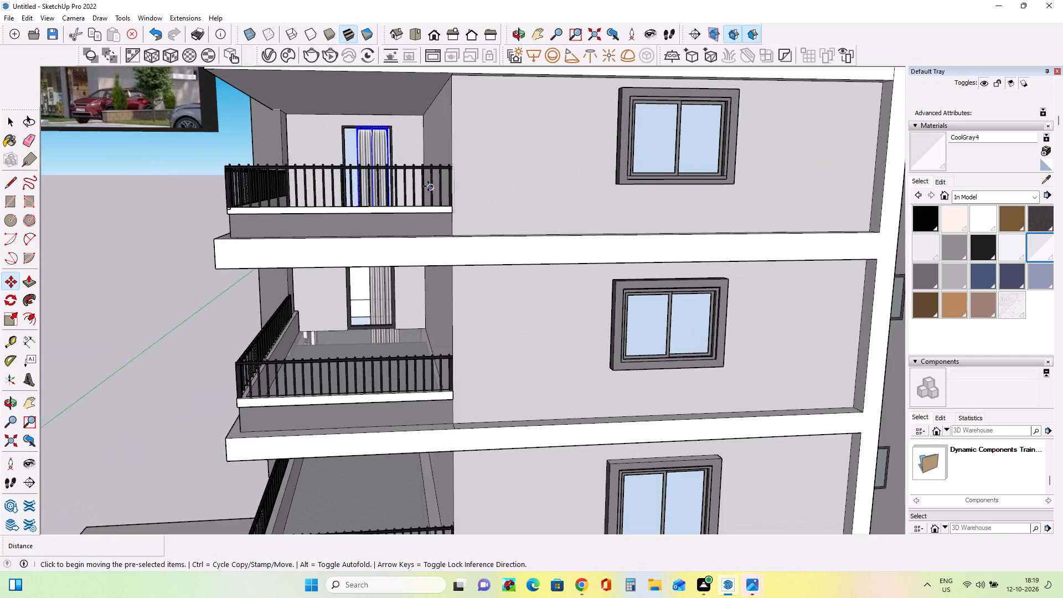
middle_drag(432, 186, 607, 234)
scroll(302, 182, up, 7)
scroll(302, 182, down, 1)
scroll(302, 182, up, 5)
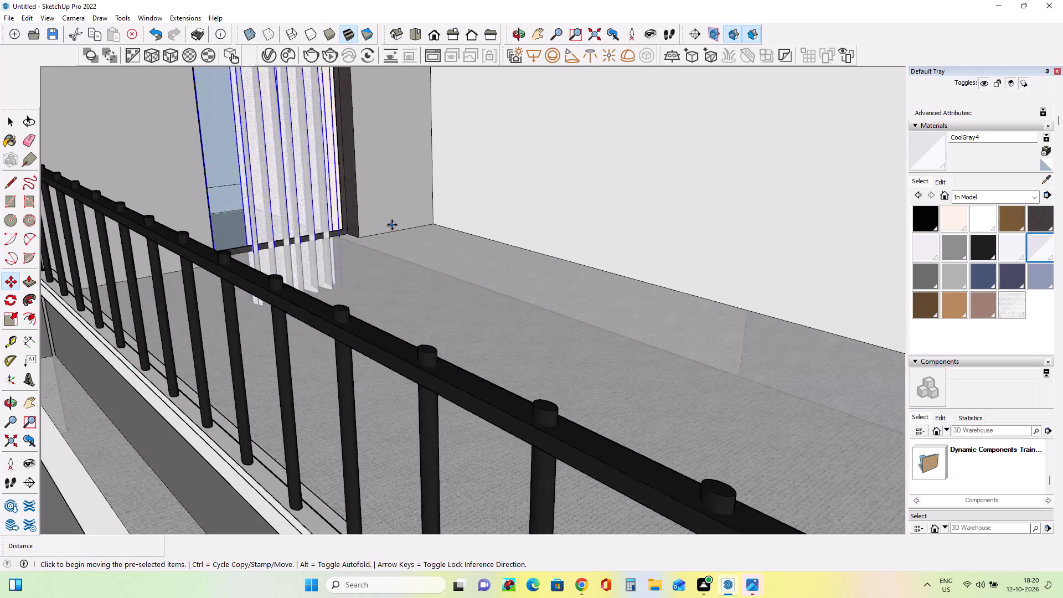
middle_drag(395, 241, 403, 266)
click(13, 321)
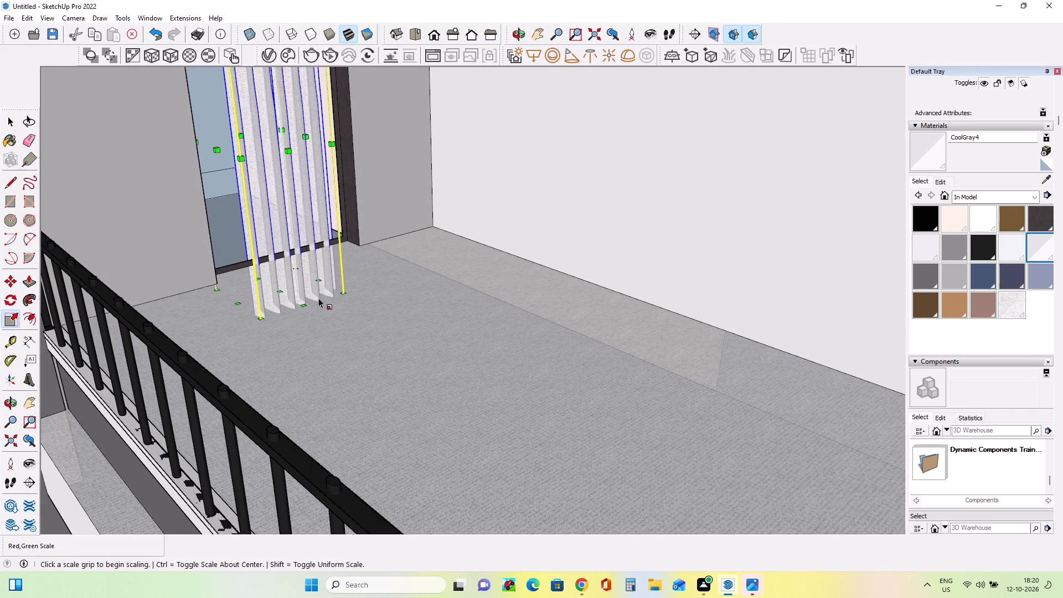
click(303, 306)
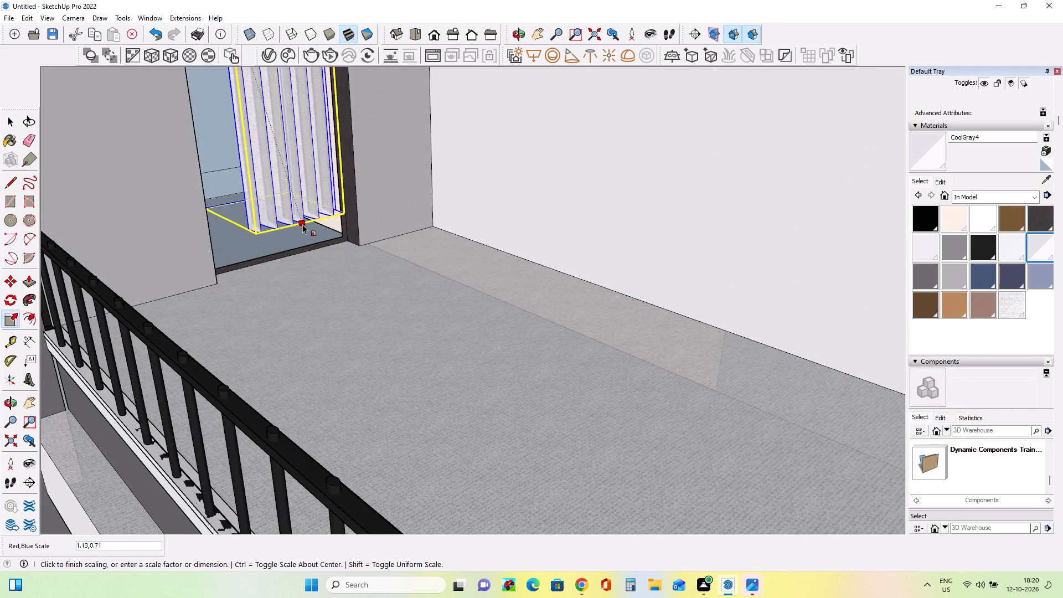
click(302, 224)
Scale the curtain again from its bottom edge to bring its hem down toward the door sill.
middle_drag(355, 296, 318, 258)
scroll(315, 258, down, 14)
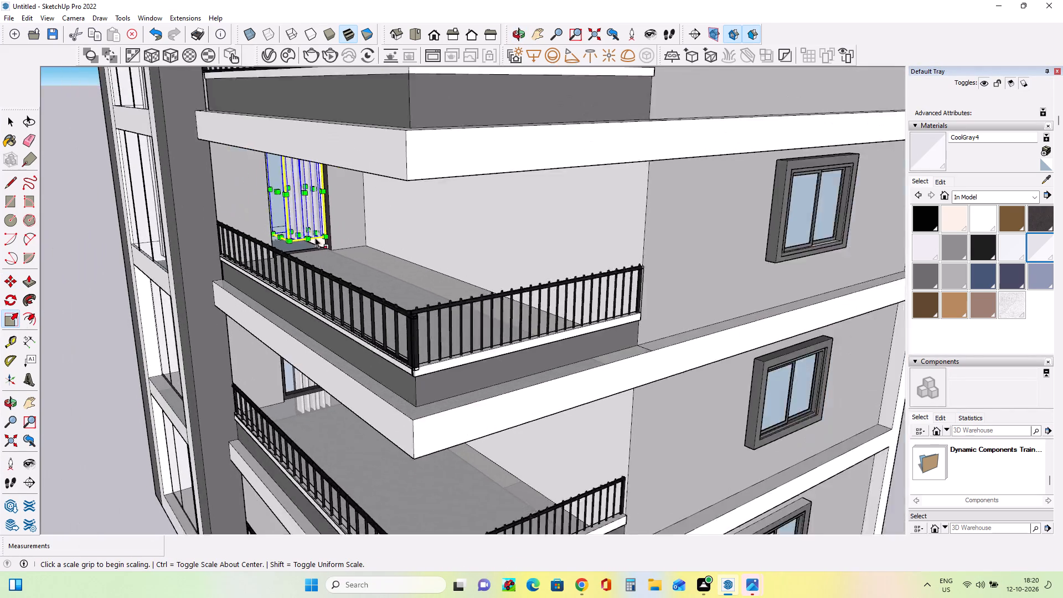
scroll(312, 173, up, 15)
scroll(313, 213, down, 13)
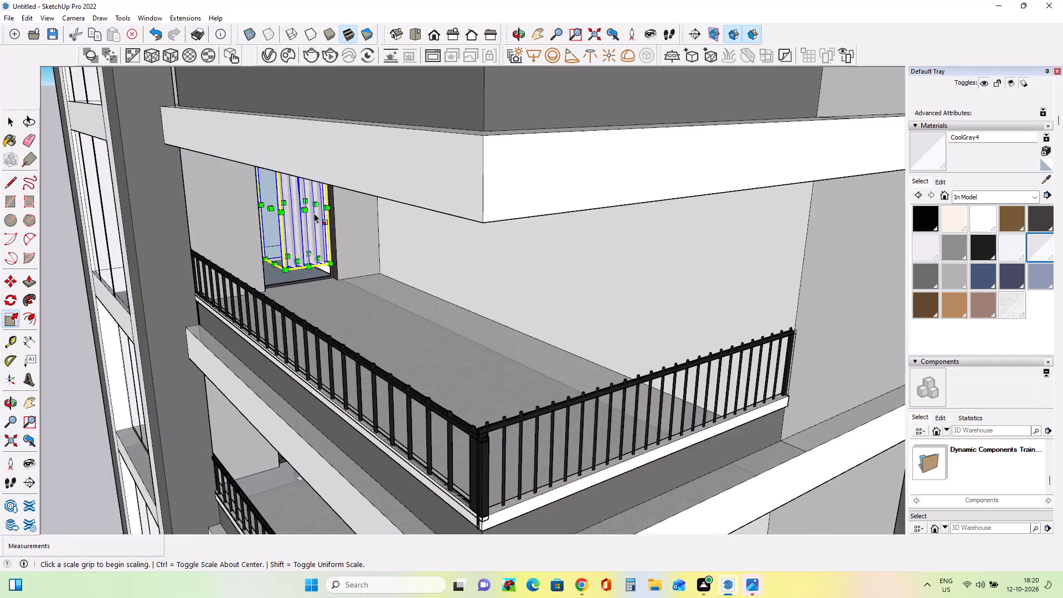
scroll(314, 213, down, 3)
scroll(419, 282, up, 1)
middle_drag(419, 282, 441, 286)
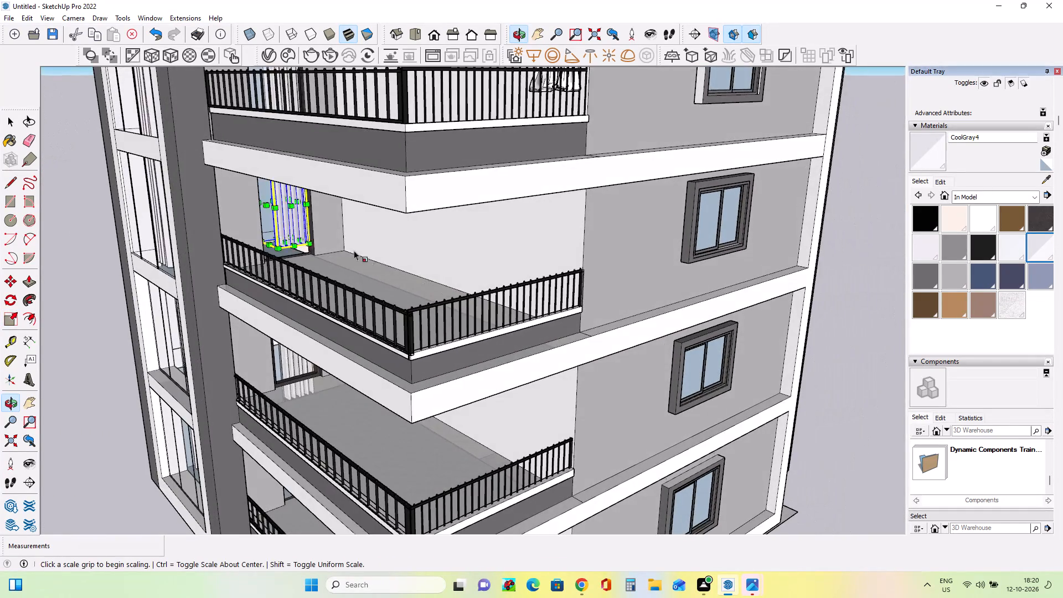
scroll(337, 233, up, 9)
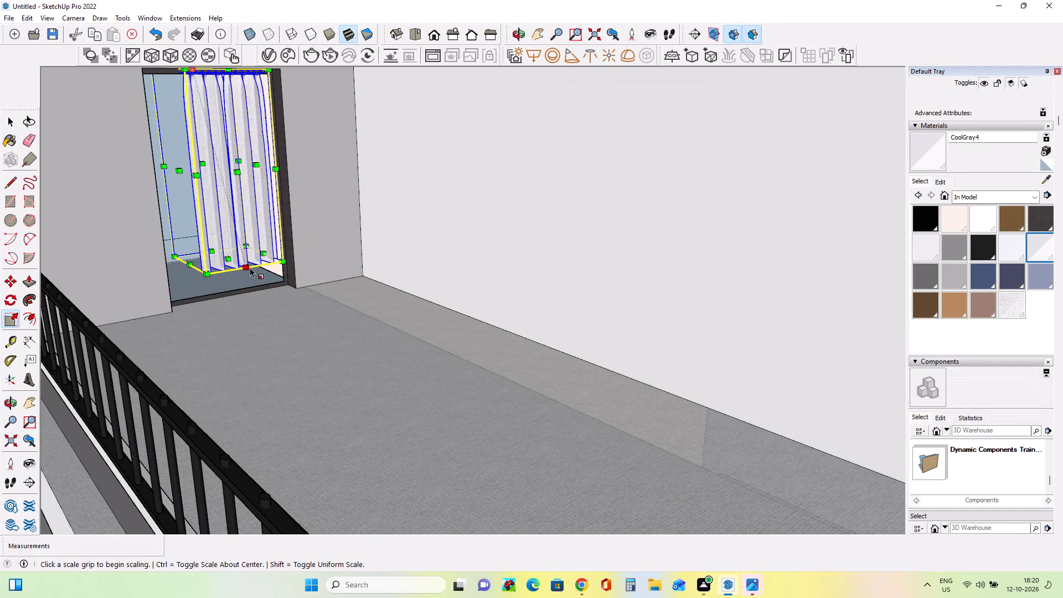
click(250, 267)
click(249, 274)
Move the curtain about 1' 3/16" across the door opening toward the jamb nearest the balcony's side wall.
middle_drag(343, 260, 274, 253)
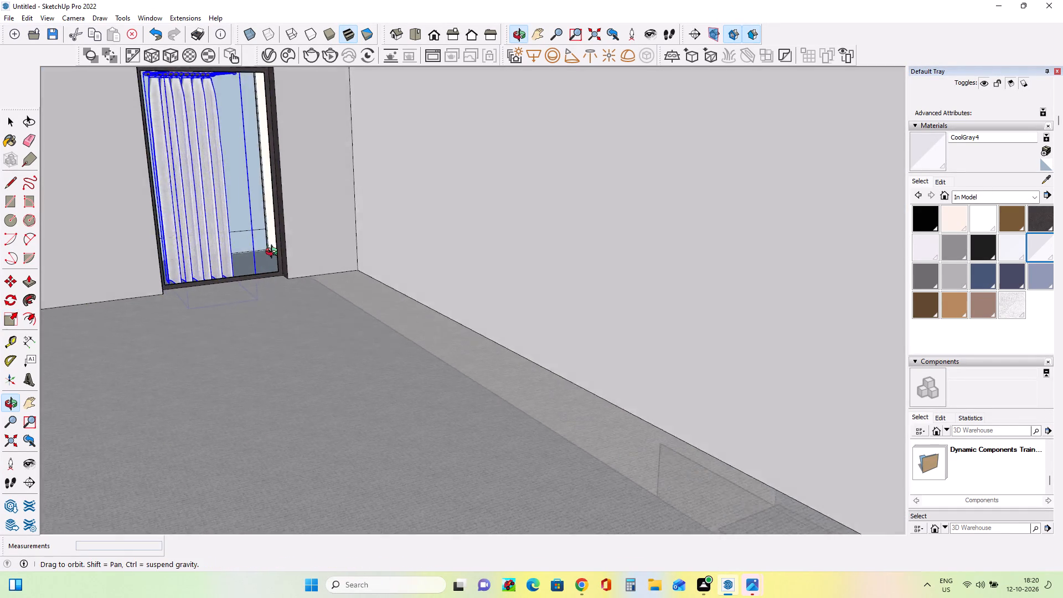
middle_drag(274, 253, 271, 243)
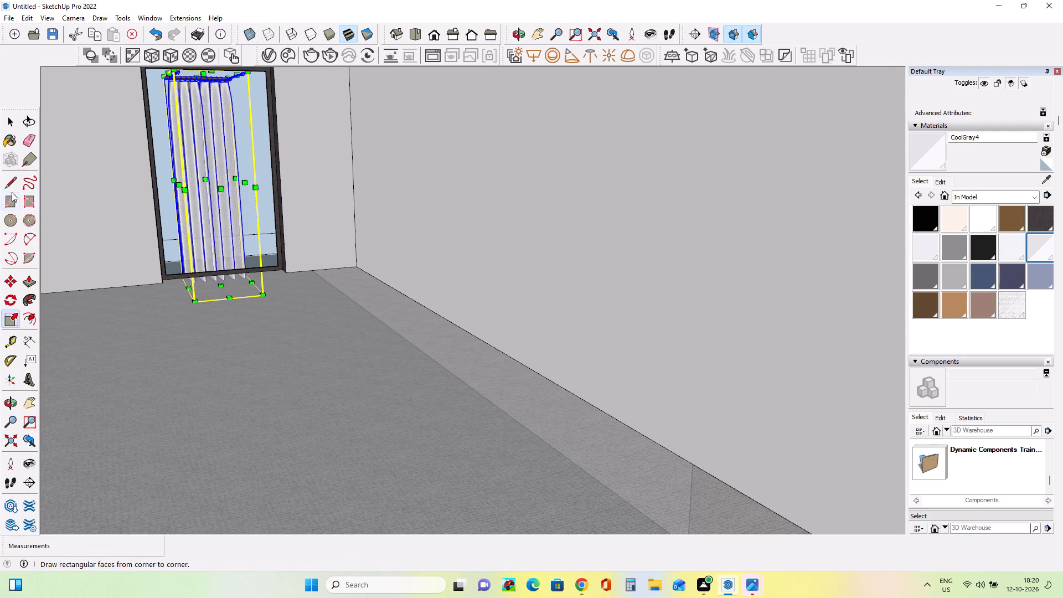
click(11, 285)
scroll(256, 107, down, 4)
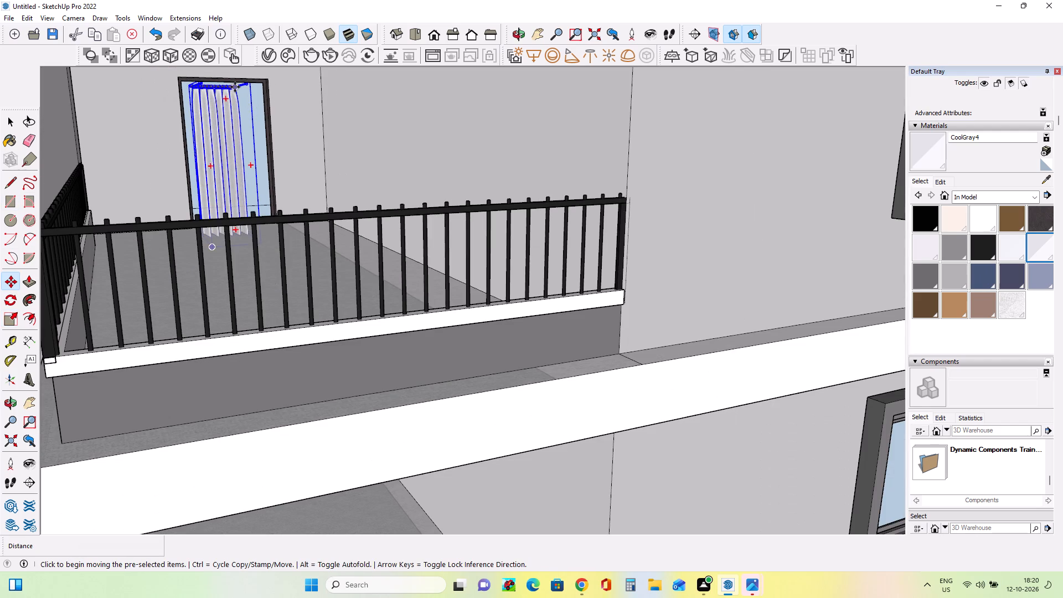
click(235, 87)
click(255, 81)
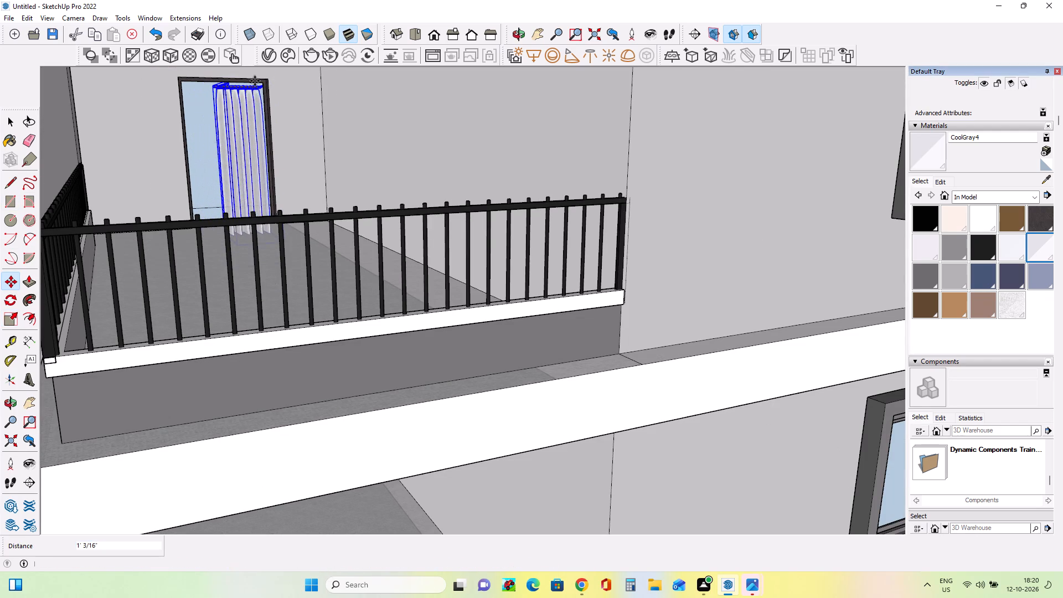
Examine the refitted curtain and compare the door openings on the building's other balconies.
scroll(210, 145, up, 7)
middle_drag(231, 163, 229, 149)
scroll(229, 149, down, 4)
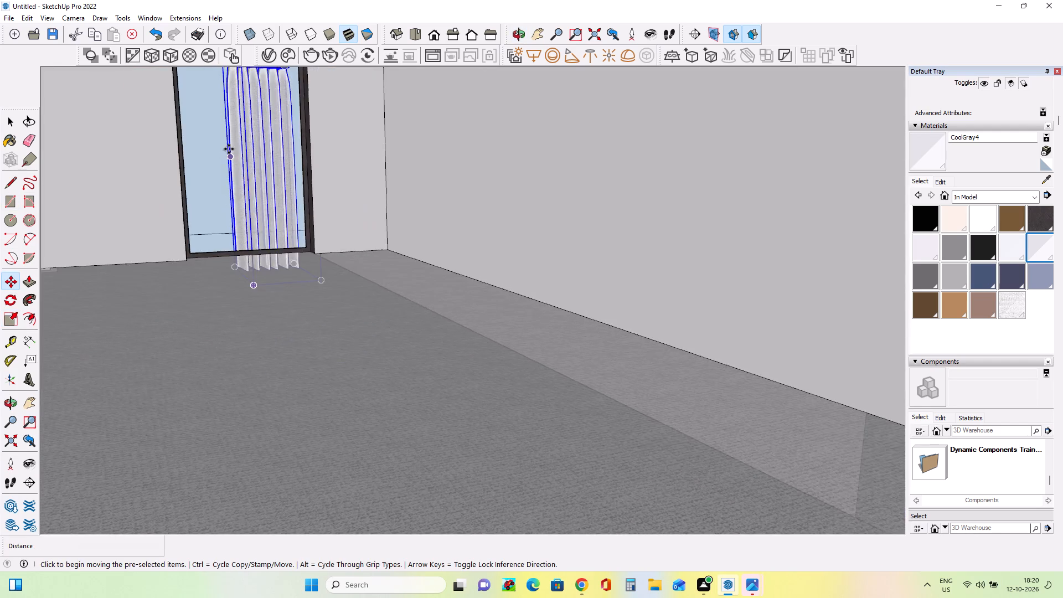
scroll(229, 149, down, 16)
middle_drag(247, 169, 259, 201)
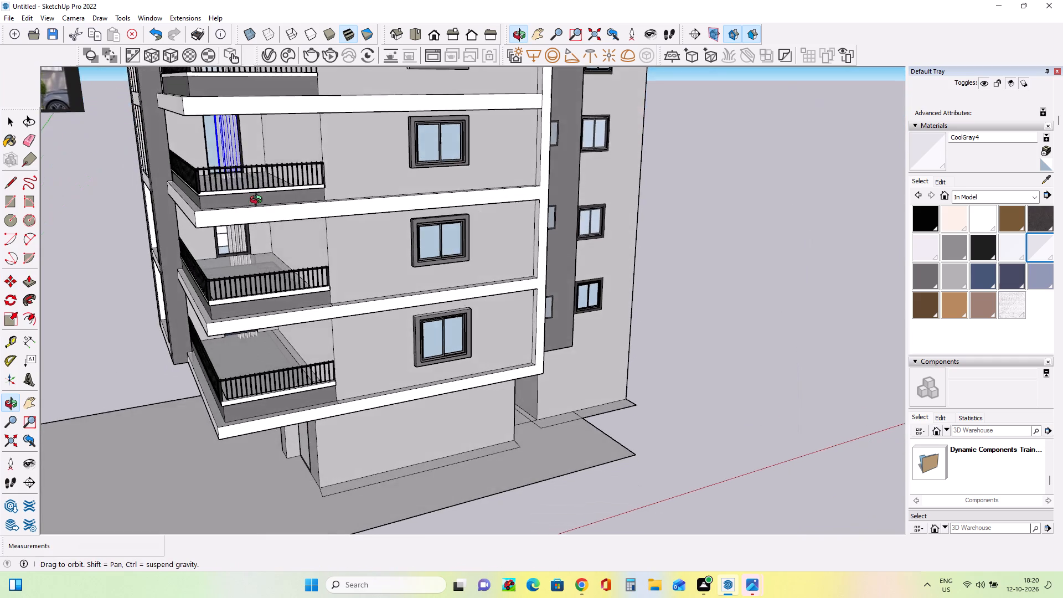
middle_drag(259, 201, 261, 208)
scroll(259, 201, down, 15)
middle_drag(265, 100, 266, 138)
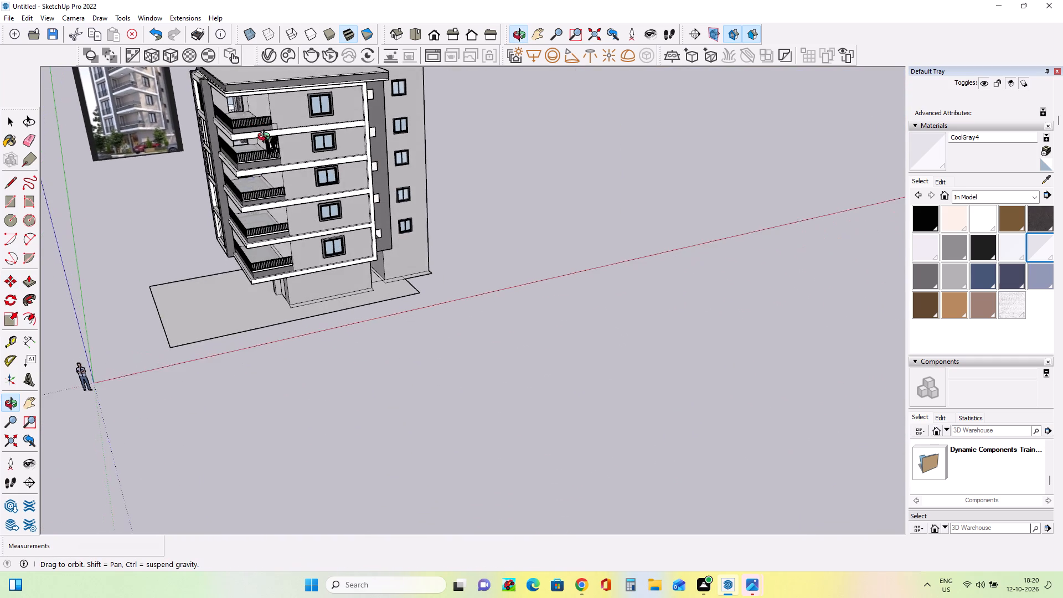
middle_drag(266, 138, 267, 80)
scroll(255, 149, up, 7)
scroll(255, 149, down, 1)
scroll(255, 149, up, 2)
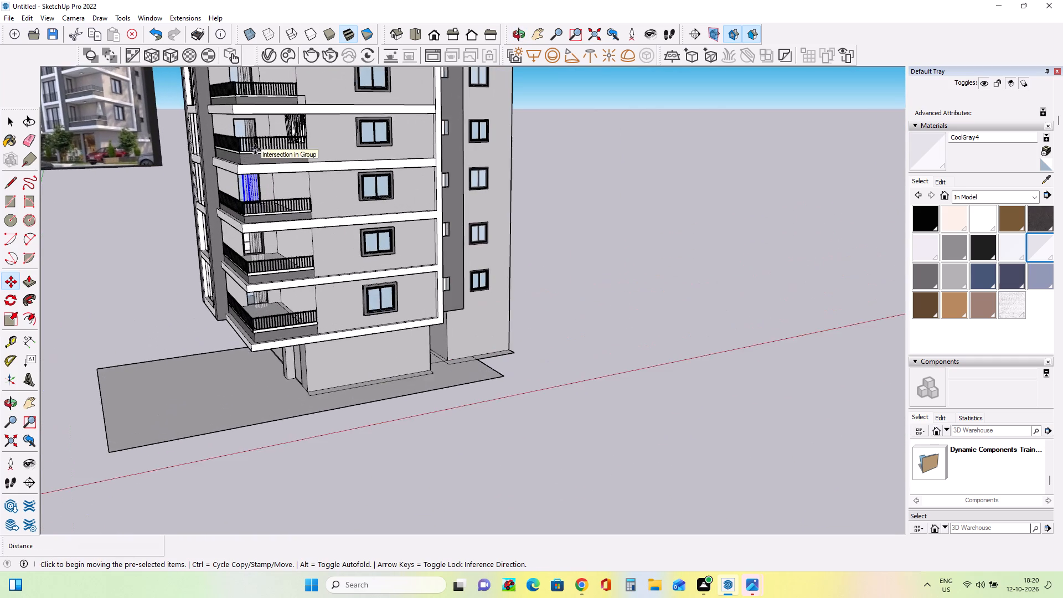
scroll(255, 151, up, 8)
Draw a rectangle about 2' 11 7/8" by 5' 1 1/16" inside the curtained door's frame on the balcony with the large draped curtain.
middle_drag(260, 153, 272, 174)
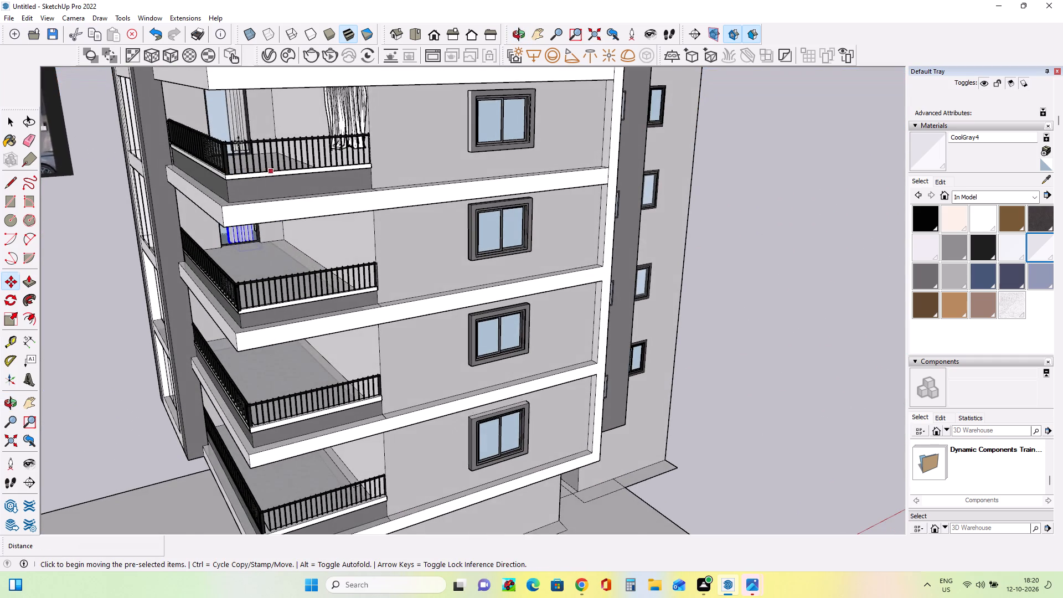
scroll(218, 114, up, 1)
scroll(218, 114, down, 1)
scroll(218, 114, up, 7)
middle_drag(262, 136, 233, 147)
scroll(233, 147, down, 6)
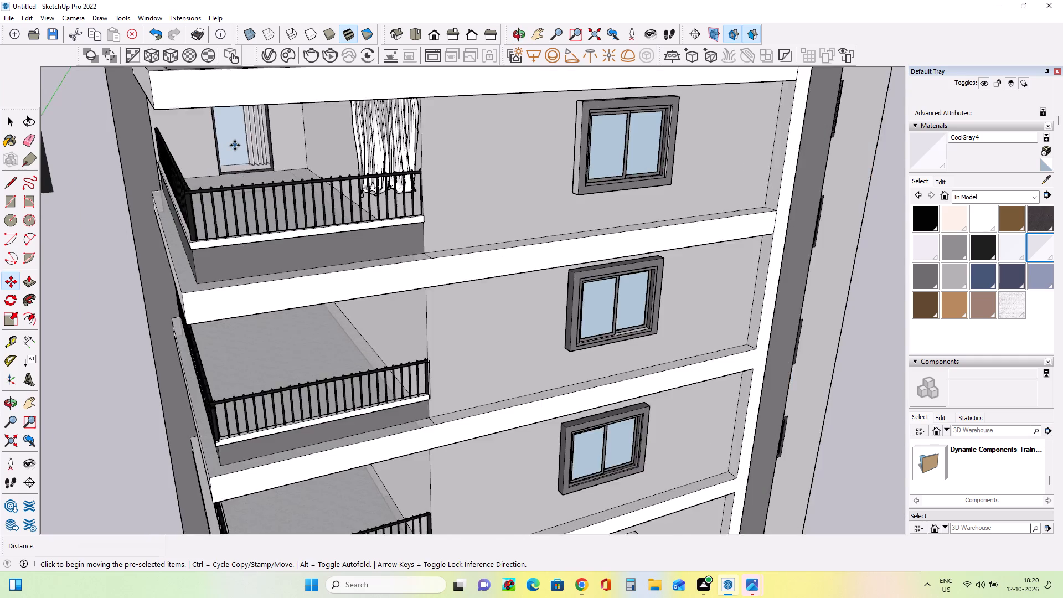
scroll(235, 145, down, 2)
middle_drag(276, 135, 292, 102)
scroll(234, 119, up, 6)
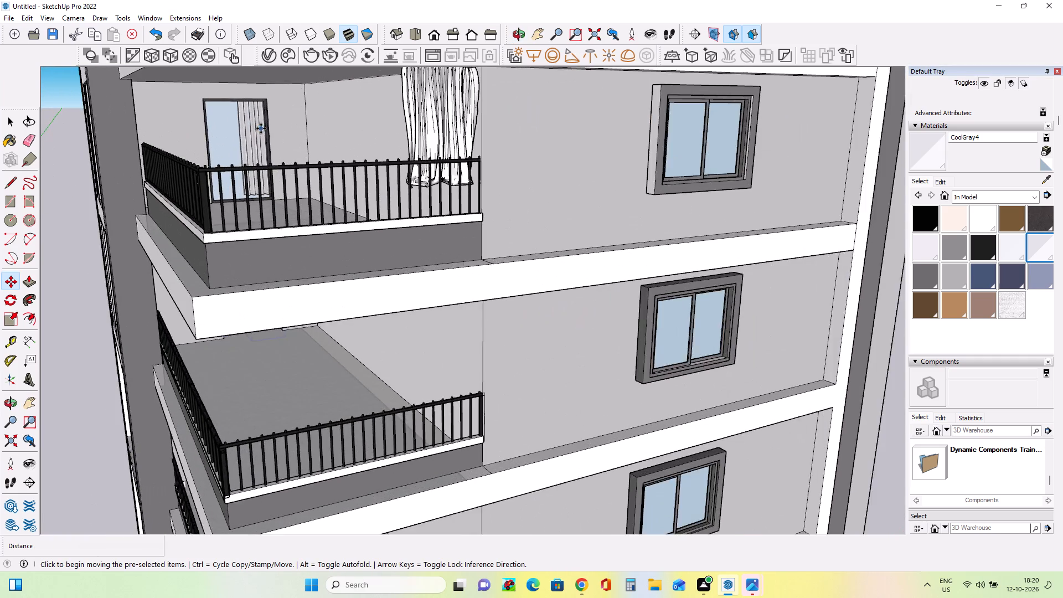
click(14, 202)
scroll(208, 110, up, 3)
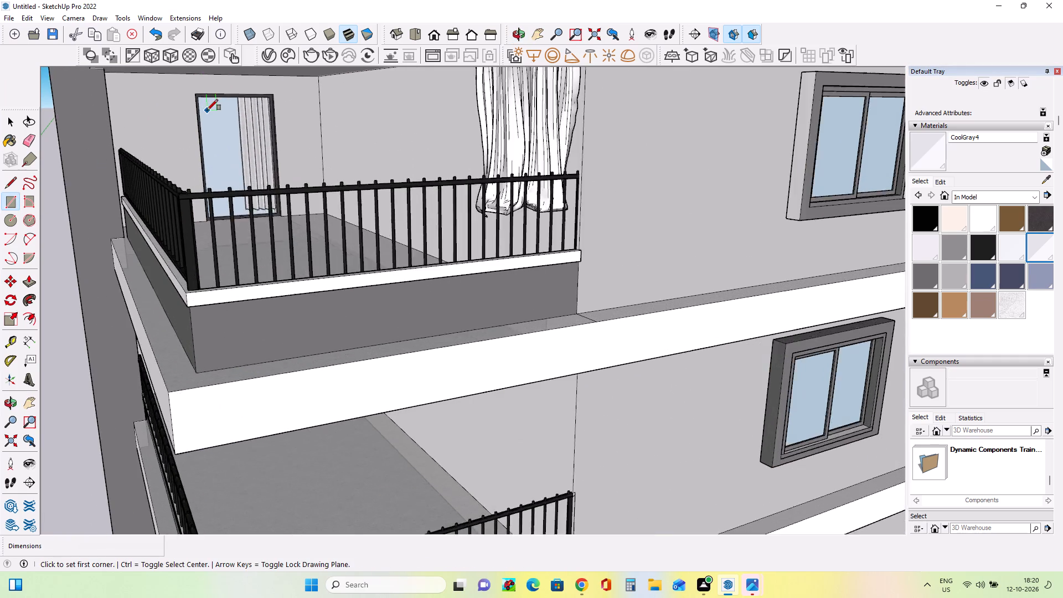
scroll(207, 110, up, 5)
click(196, 92)
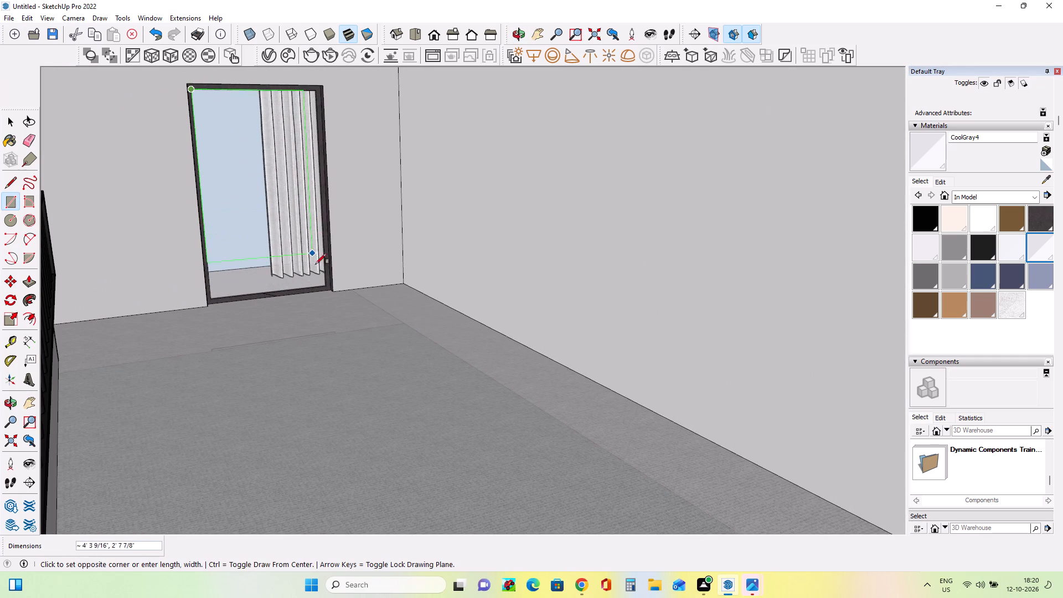
click(323, 283)
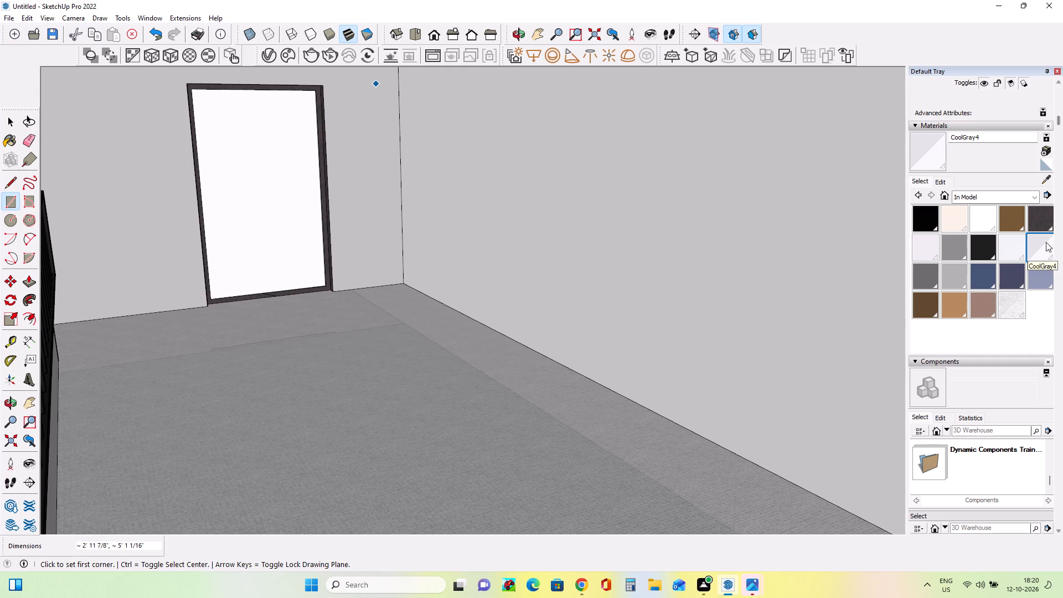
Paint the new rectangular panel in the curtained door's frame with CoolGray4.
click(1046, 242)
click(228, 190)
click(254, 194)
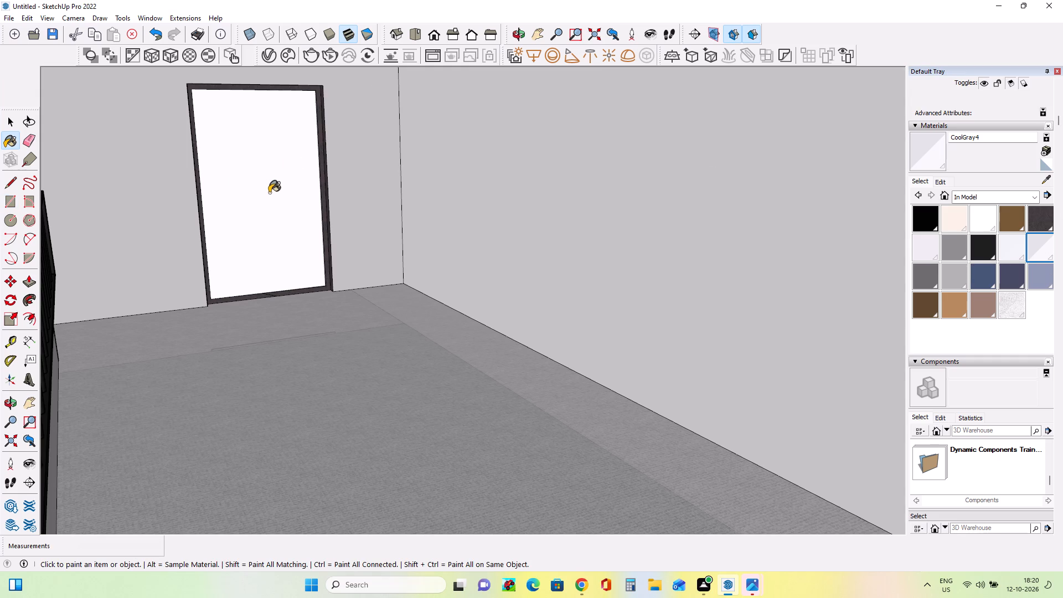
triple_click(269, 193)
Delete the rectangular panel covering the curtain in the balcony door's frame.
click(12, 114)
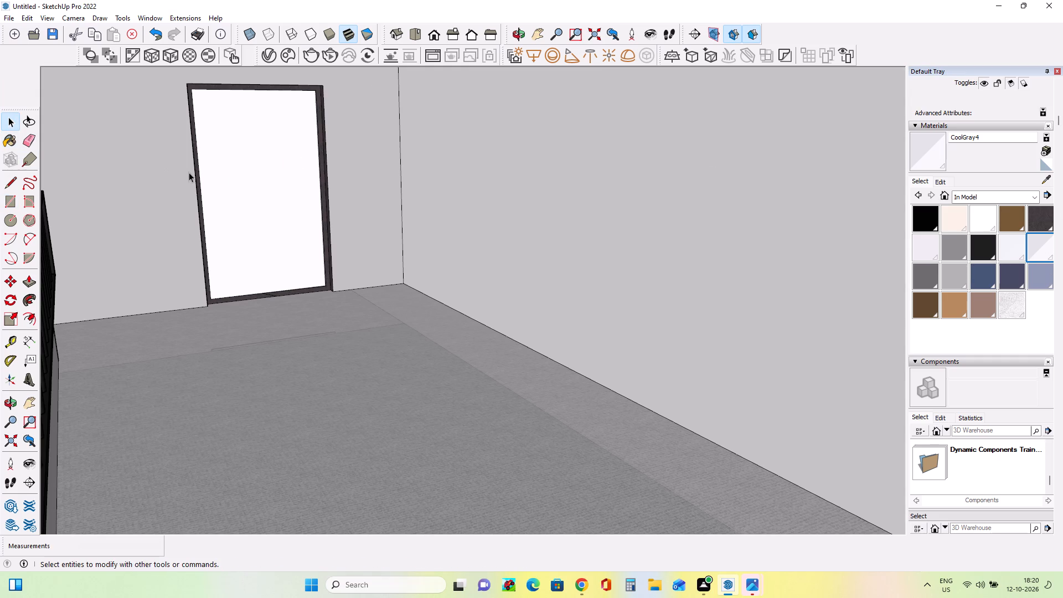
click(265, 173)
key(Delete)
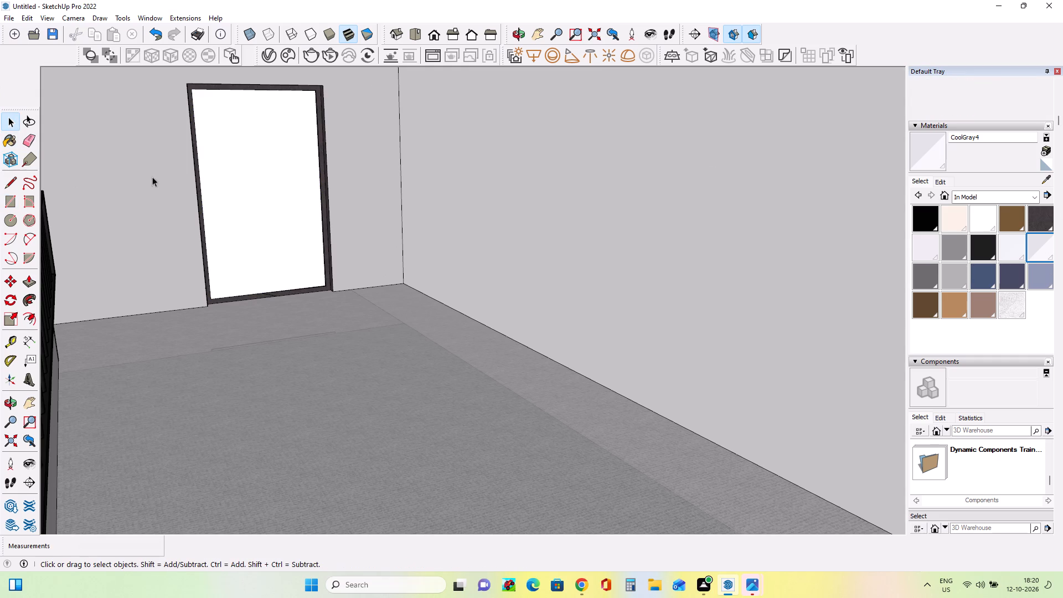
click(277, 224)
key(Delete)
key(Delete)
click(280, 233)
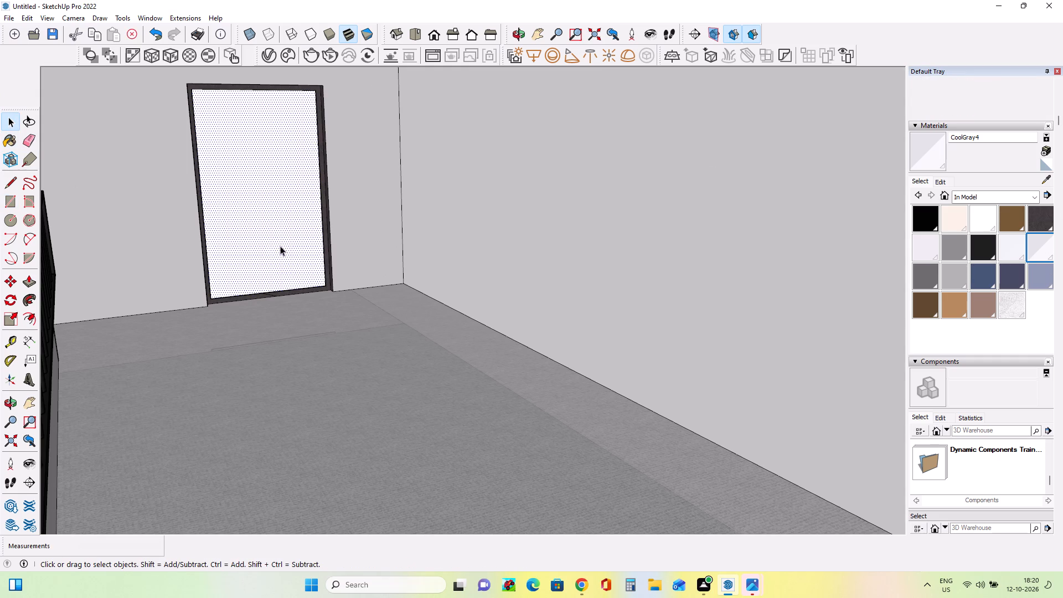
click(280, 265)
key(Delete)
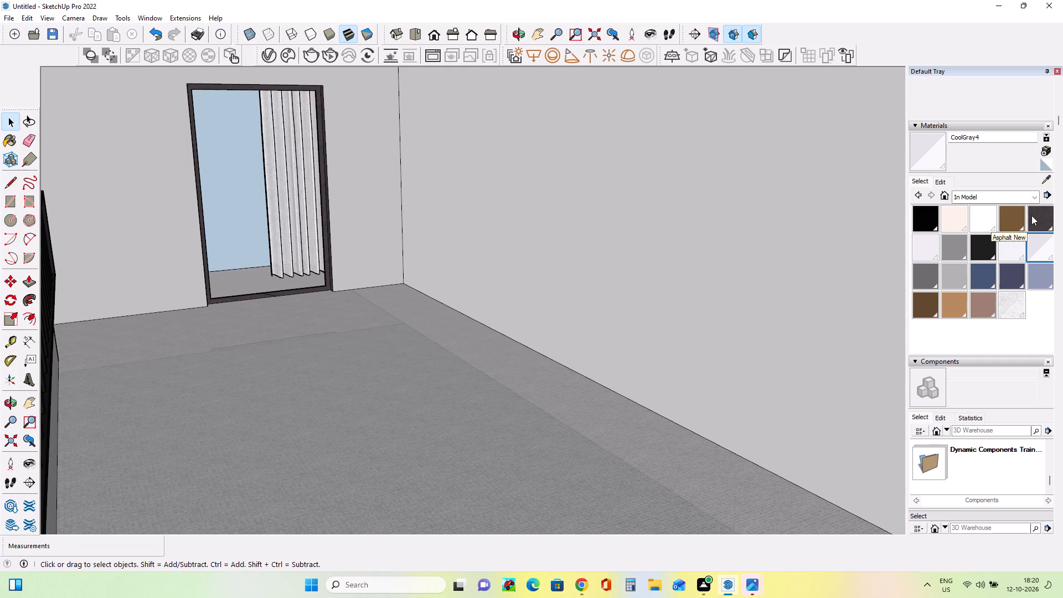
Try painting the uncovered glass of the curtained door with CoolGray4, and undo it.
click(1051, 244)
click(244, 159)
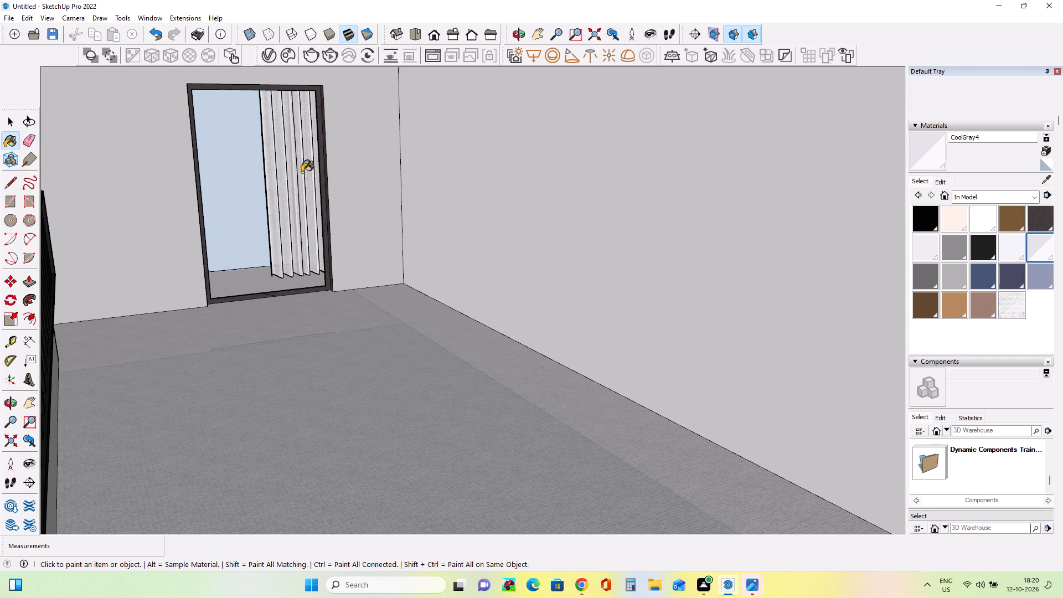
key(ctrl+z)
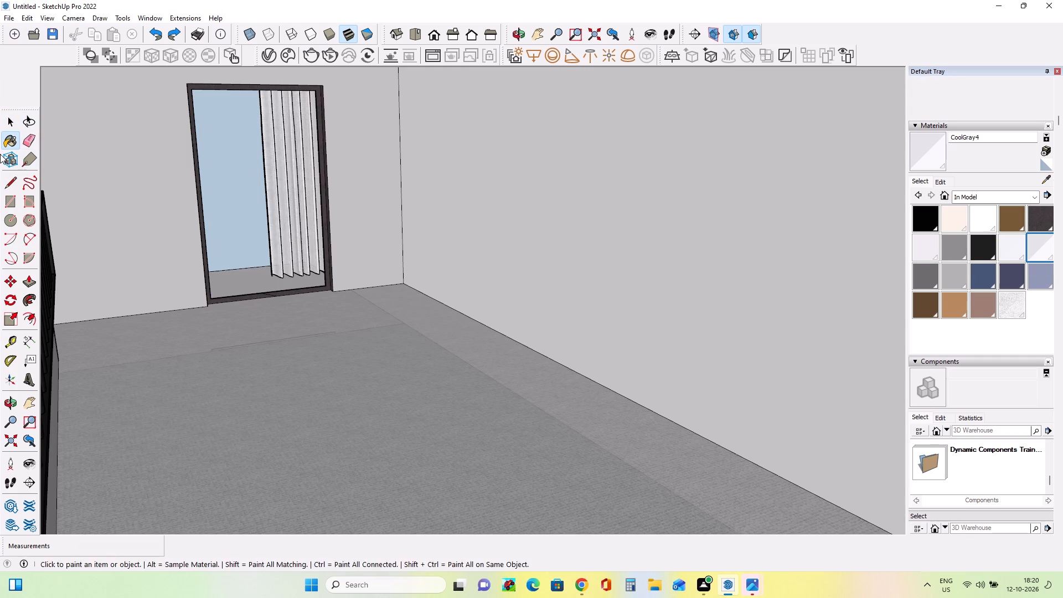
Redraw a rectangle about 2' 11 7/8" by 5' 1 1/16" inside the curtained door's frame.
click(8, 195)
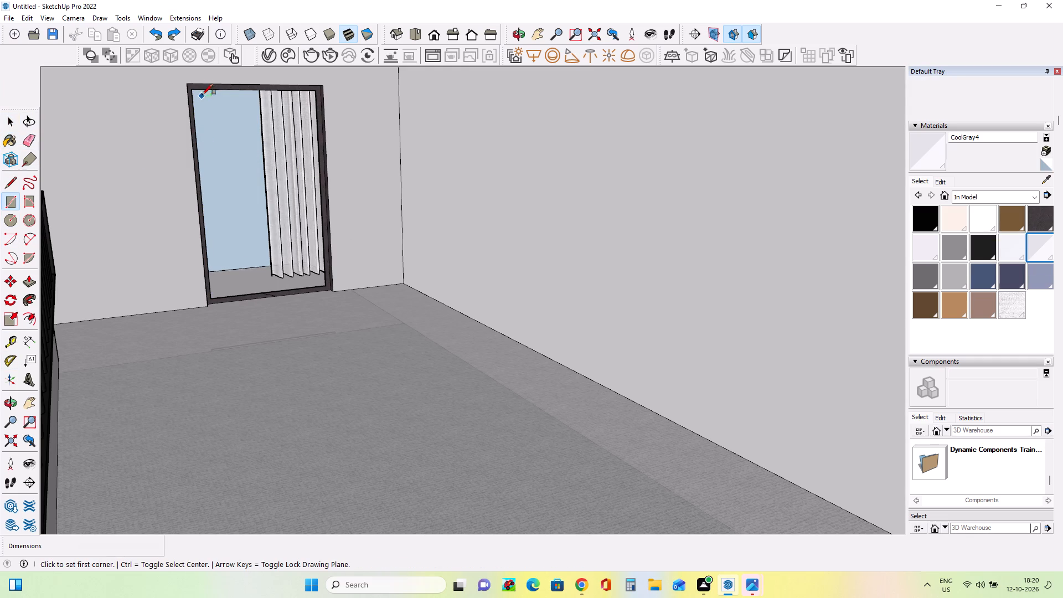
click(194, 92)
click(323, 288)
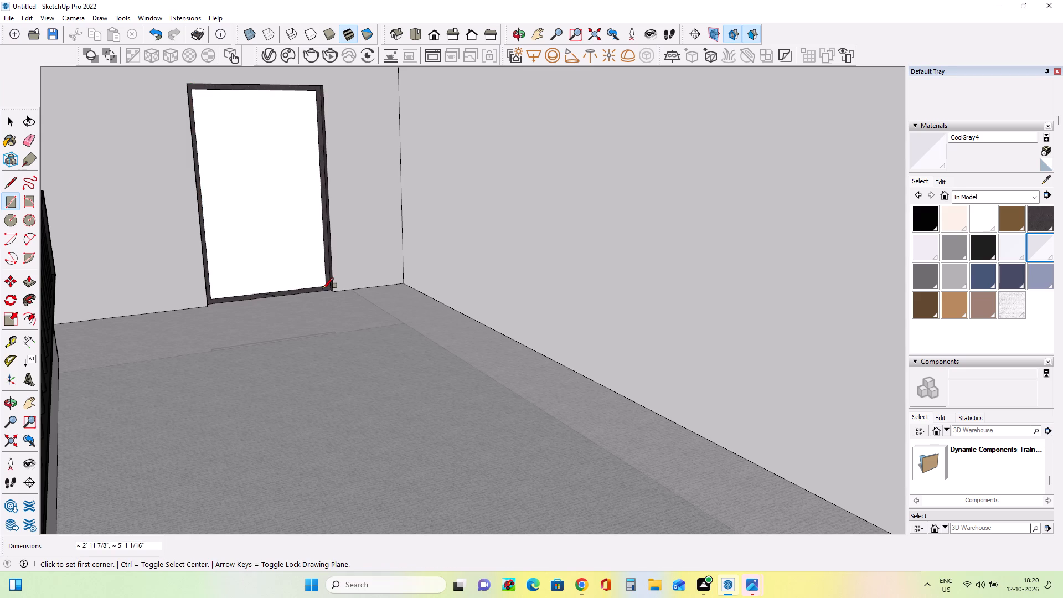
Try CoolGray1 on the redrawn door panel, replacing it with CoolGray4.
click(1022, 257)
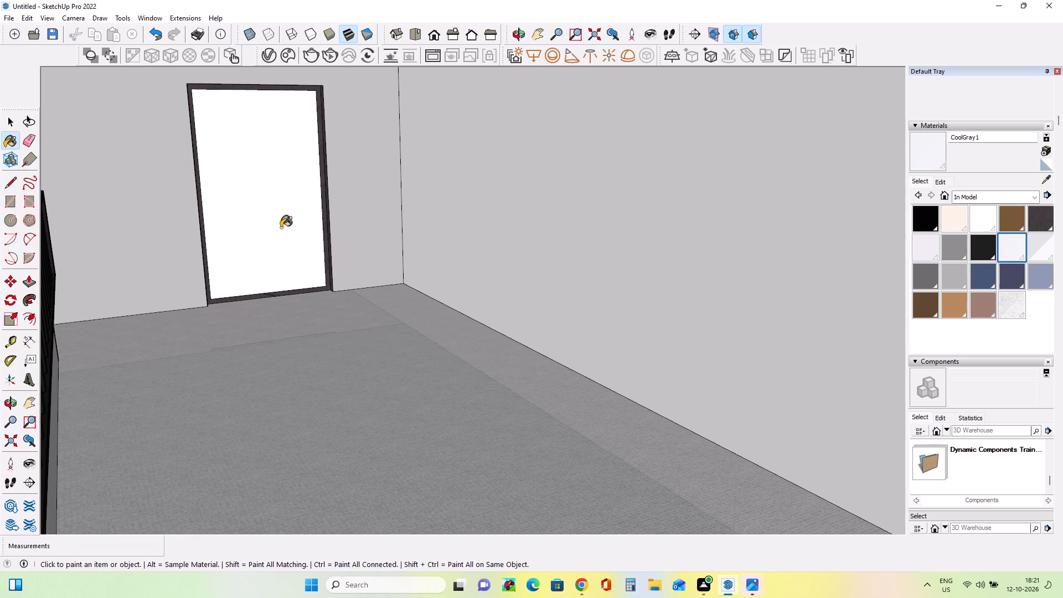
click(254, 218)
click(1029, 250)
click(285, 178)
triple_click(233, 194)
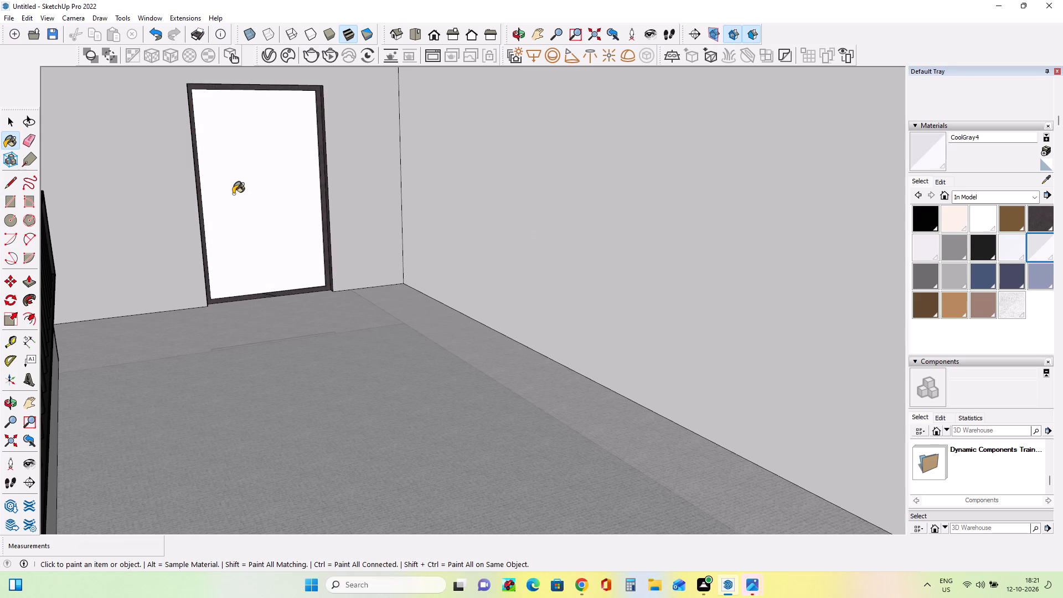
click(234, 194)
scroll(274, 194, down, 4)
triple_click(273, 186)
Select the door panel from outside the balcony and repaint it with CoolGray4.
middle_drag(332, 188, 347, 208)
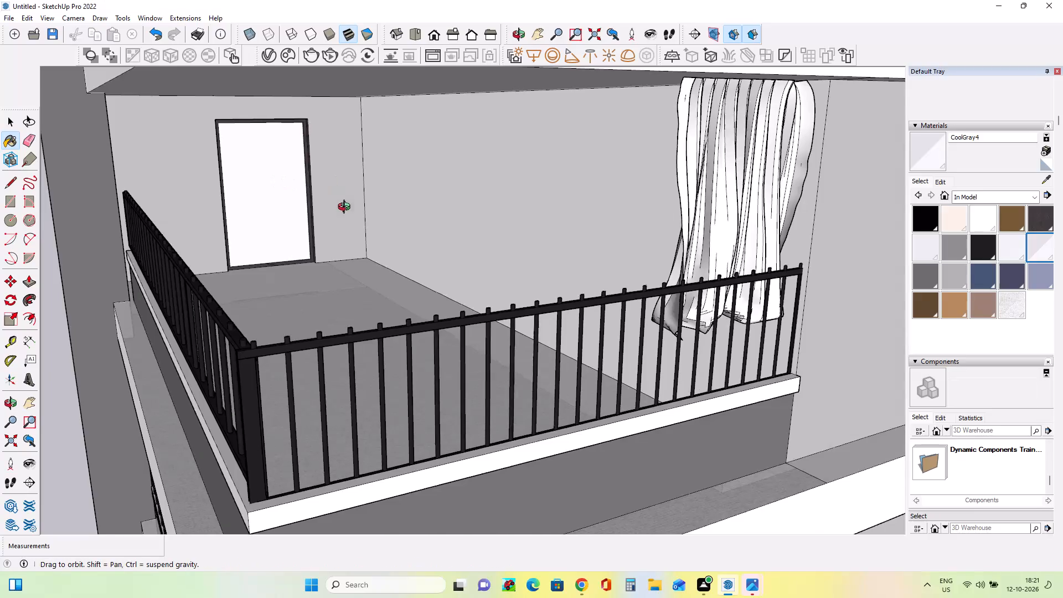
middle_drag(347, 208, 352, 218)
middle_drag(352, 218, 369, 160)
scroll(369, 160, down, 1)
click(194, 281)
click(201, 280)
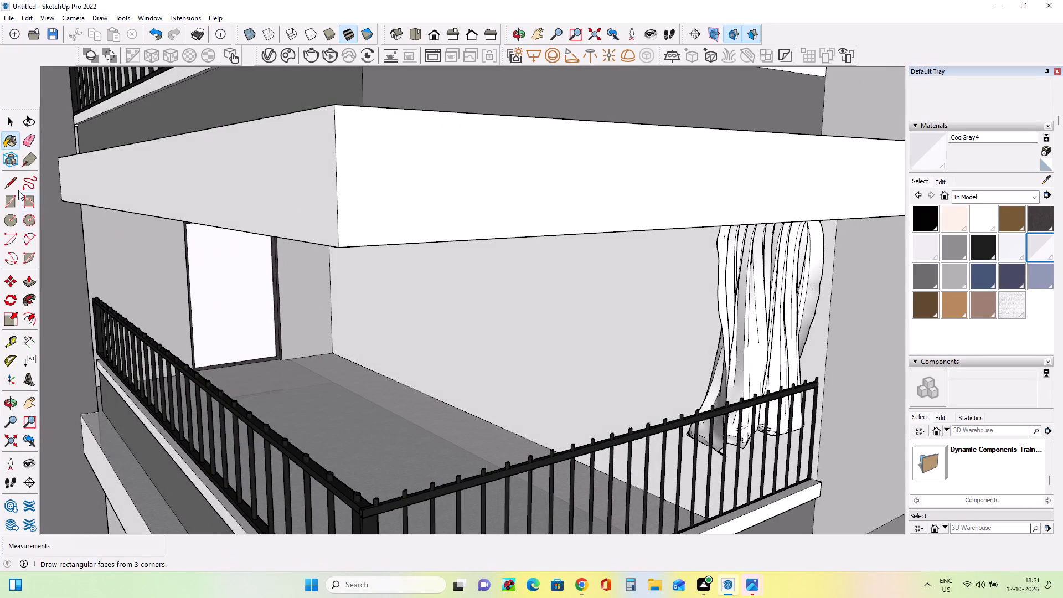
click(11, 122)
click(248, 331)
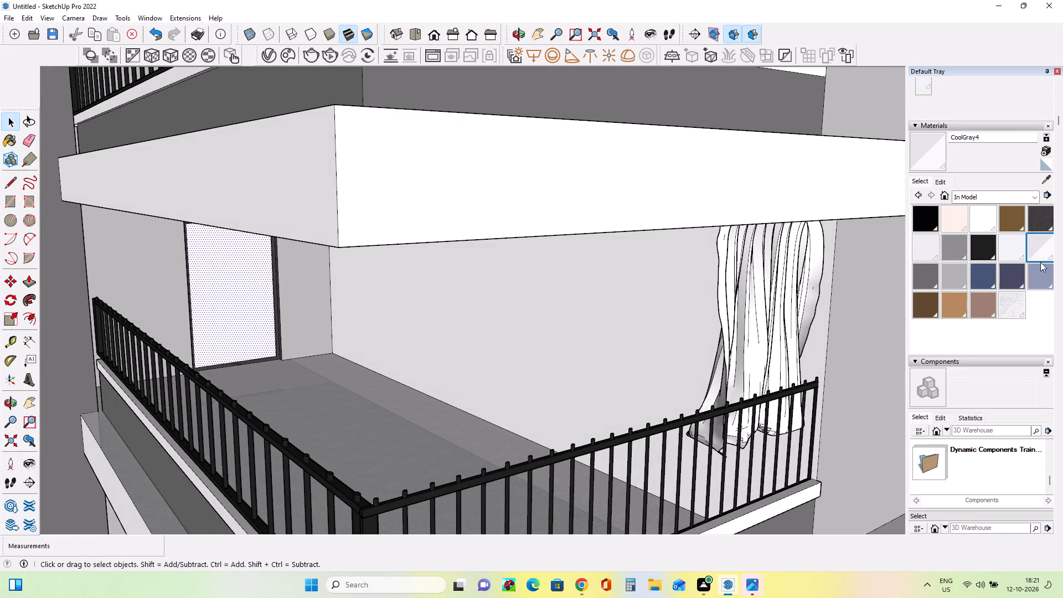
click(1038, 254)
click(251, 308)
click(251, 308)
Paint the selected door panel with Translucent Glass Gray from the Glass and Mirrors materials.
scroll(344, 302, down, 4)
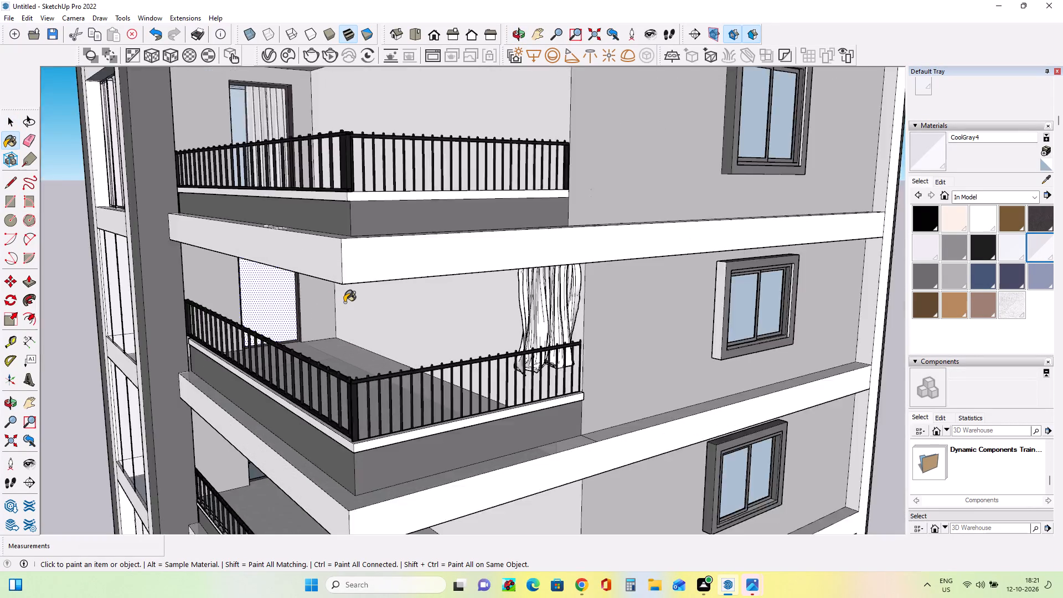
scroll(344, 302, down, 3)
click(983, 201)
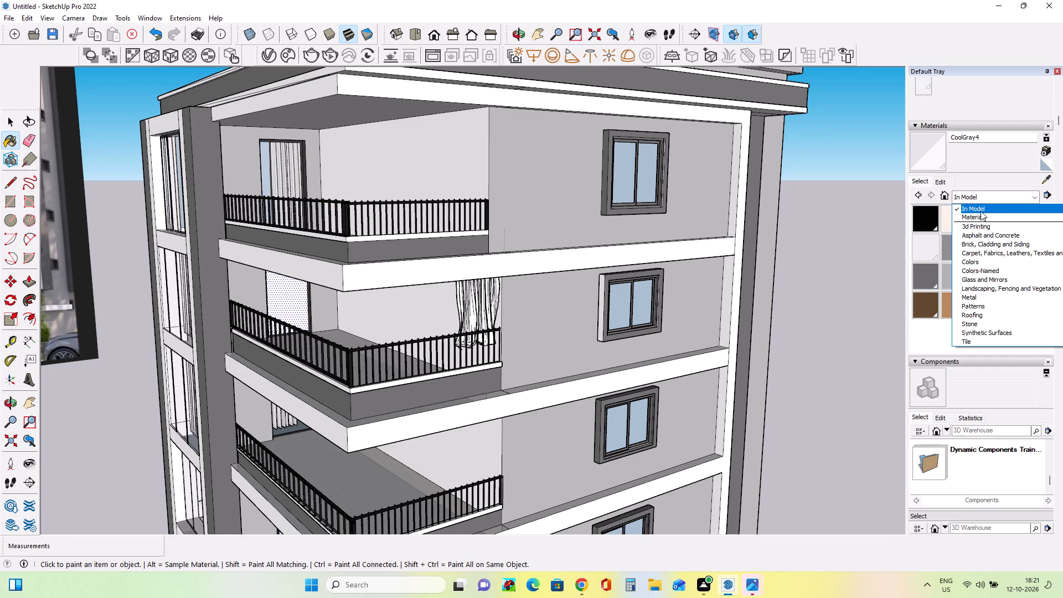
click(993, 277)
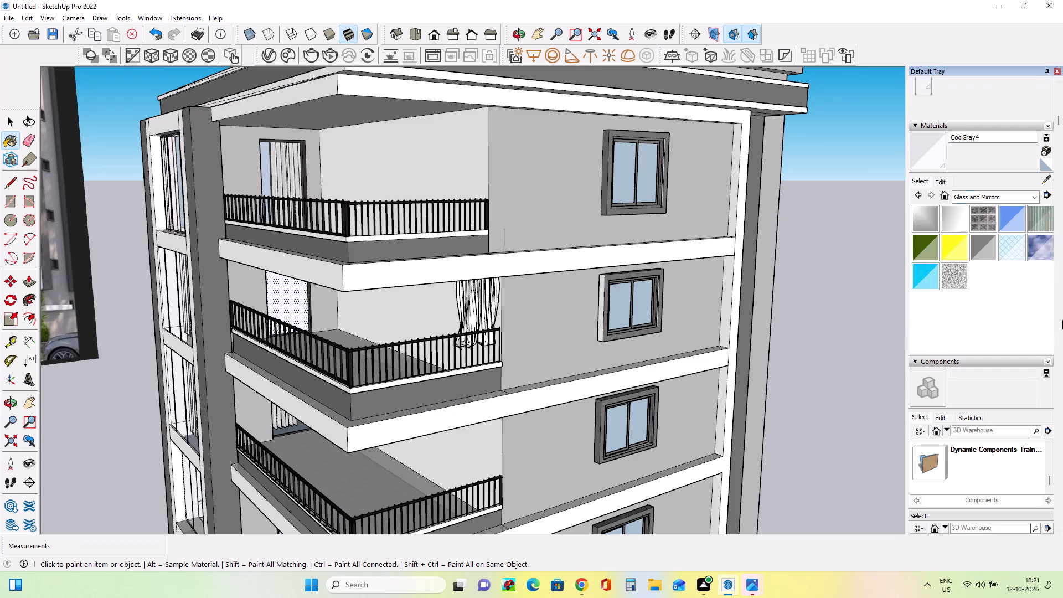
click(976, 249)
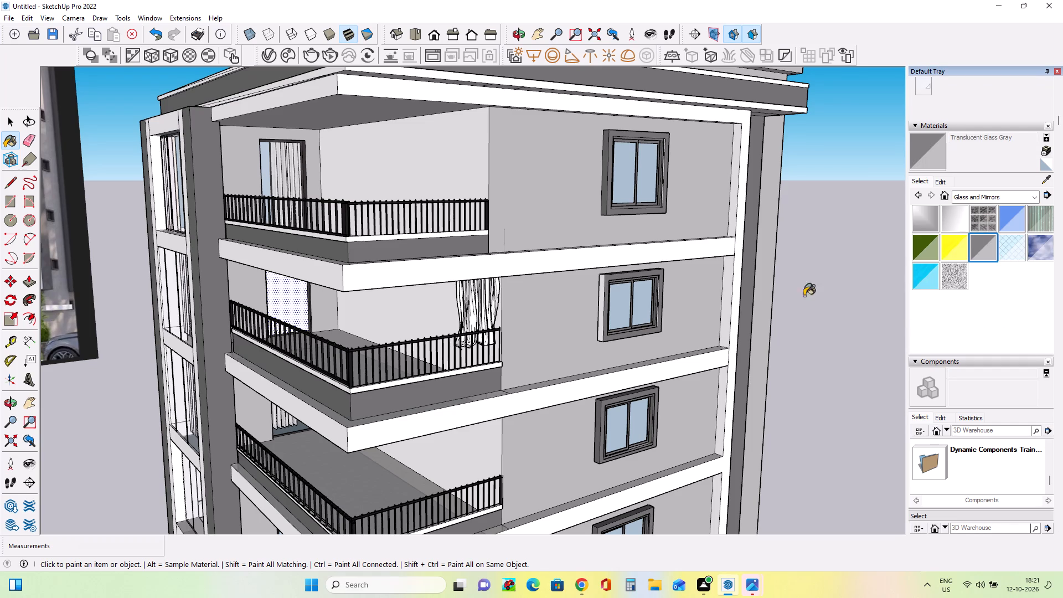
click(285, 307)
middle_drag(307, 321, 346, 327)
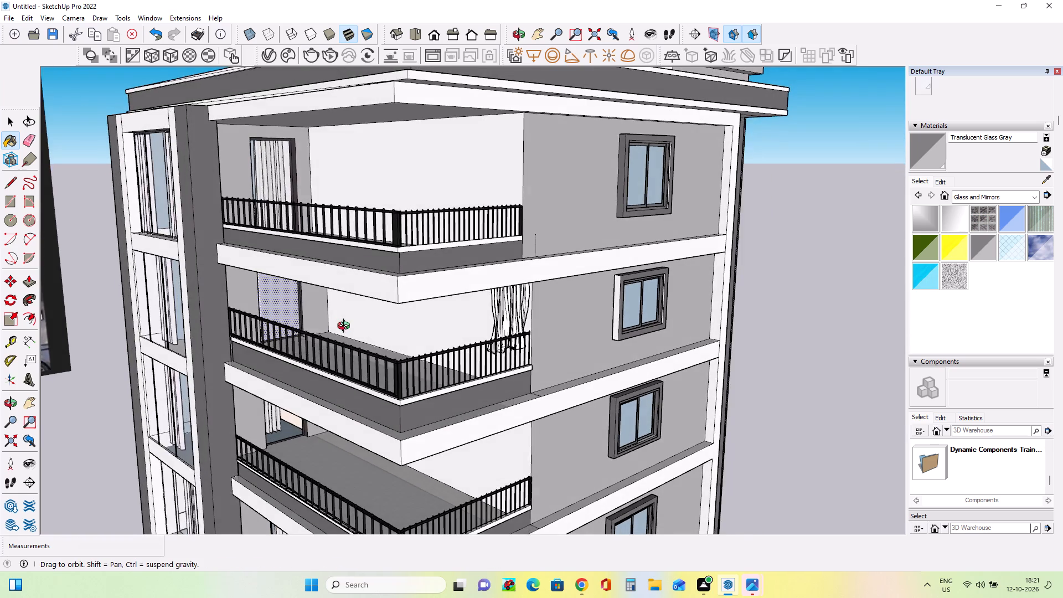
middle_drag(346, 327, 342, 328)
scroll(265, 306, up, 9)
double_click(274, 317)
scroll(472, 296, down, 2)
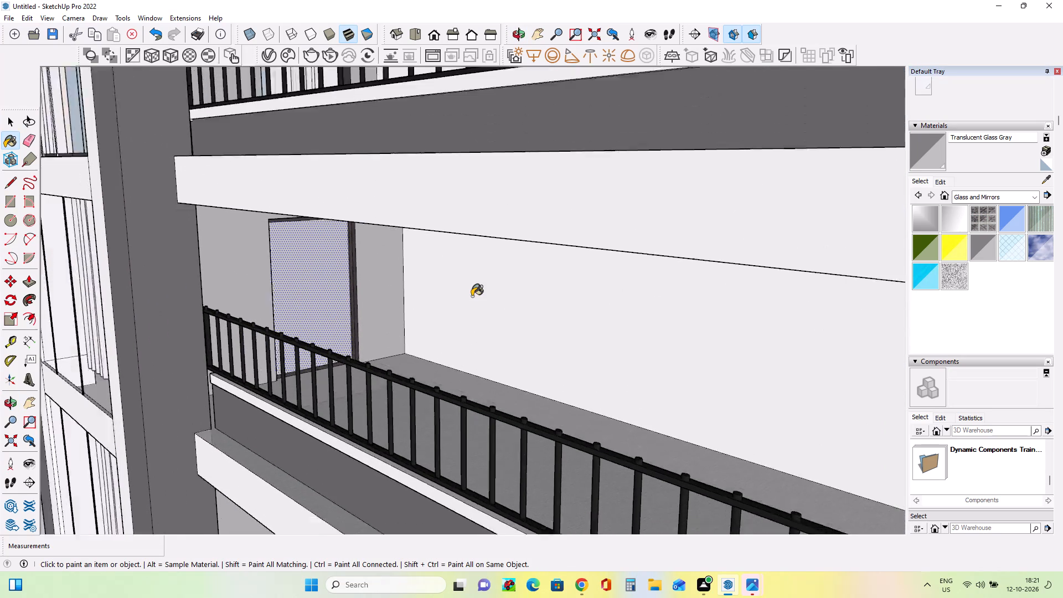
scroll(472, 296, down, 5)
Delete the painted panel from the door frame on the balcony with the large draped curtain.
click(11, 121)
click(174, 195)
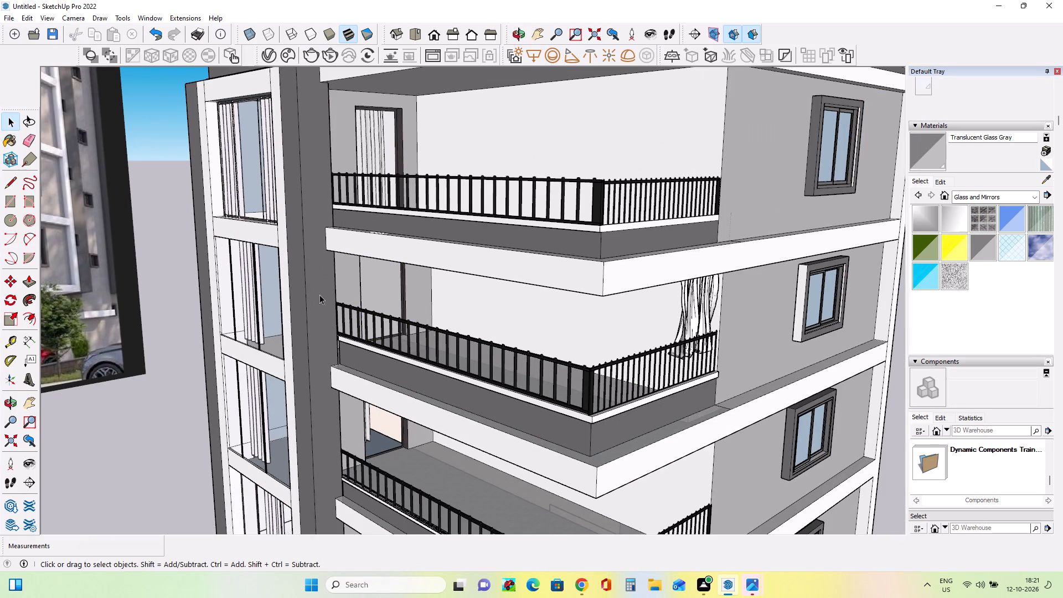
middle_drag(534, 333, 240, 286)
middle_drag(482, 329, 619, 350)
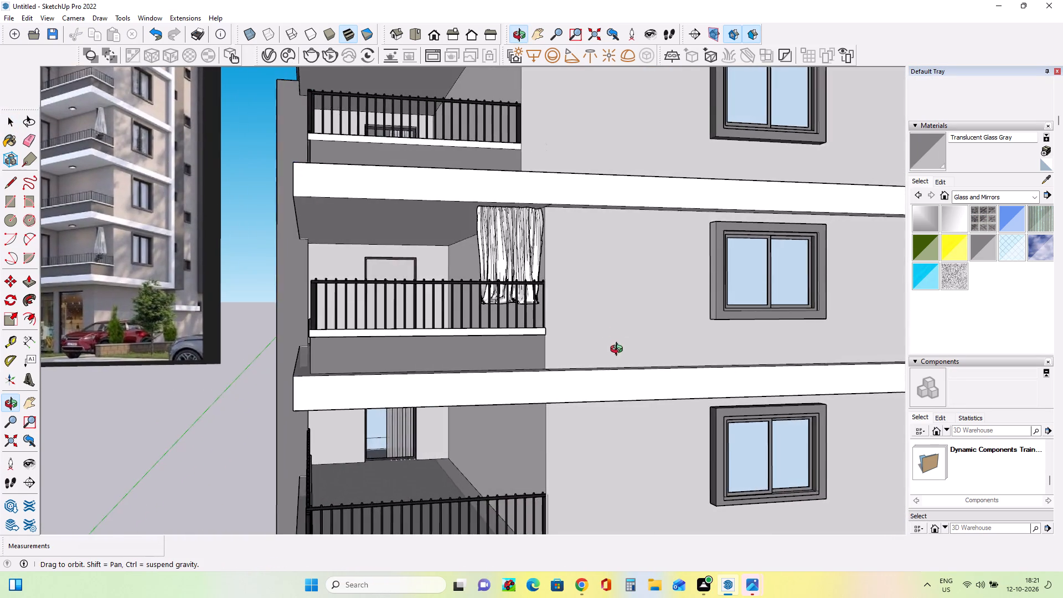
middle_drag(619, 350, 623, 374)
click(383, 300)
key(Delete)
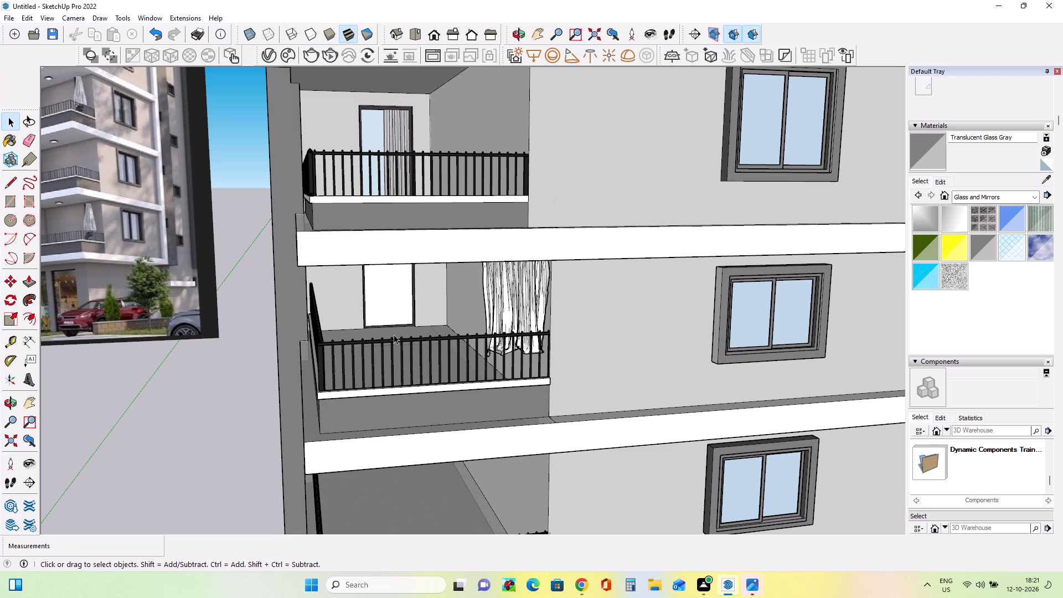
click(394, 307)
key(Delete)
click(394, 307)
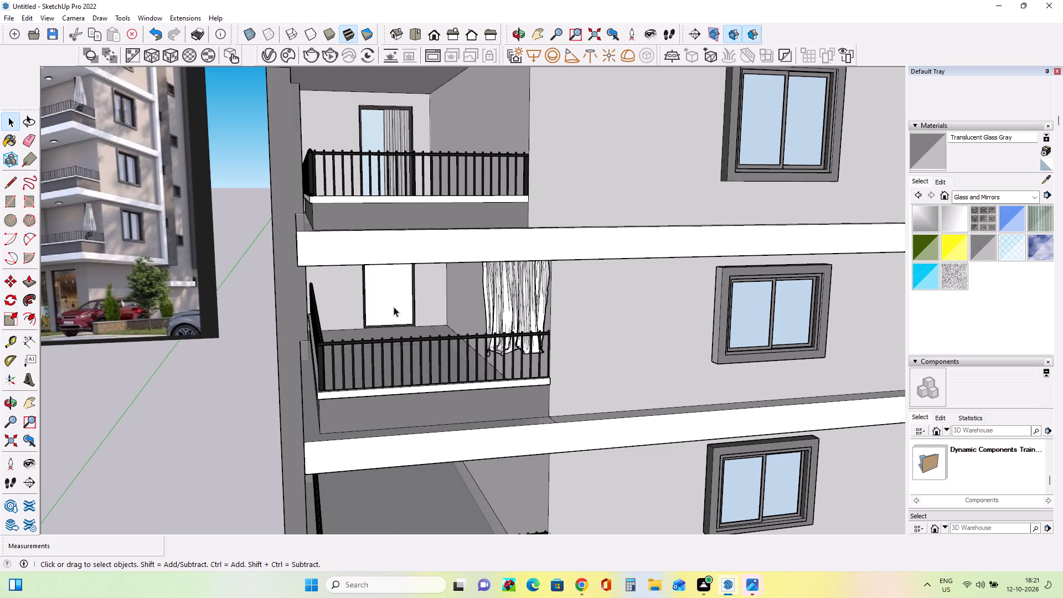
key(Delete)
Draw a new rectangle about 2' 11 7/8" by 5' 1 1/16" from corner to corner inside the curtained door's frame.
middle_drag(405, 312, 424, 313)
scroll(420, 284, up, 5)
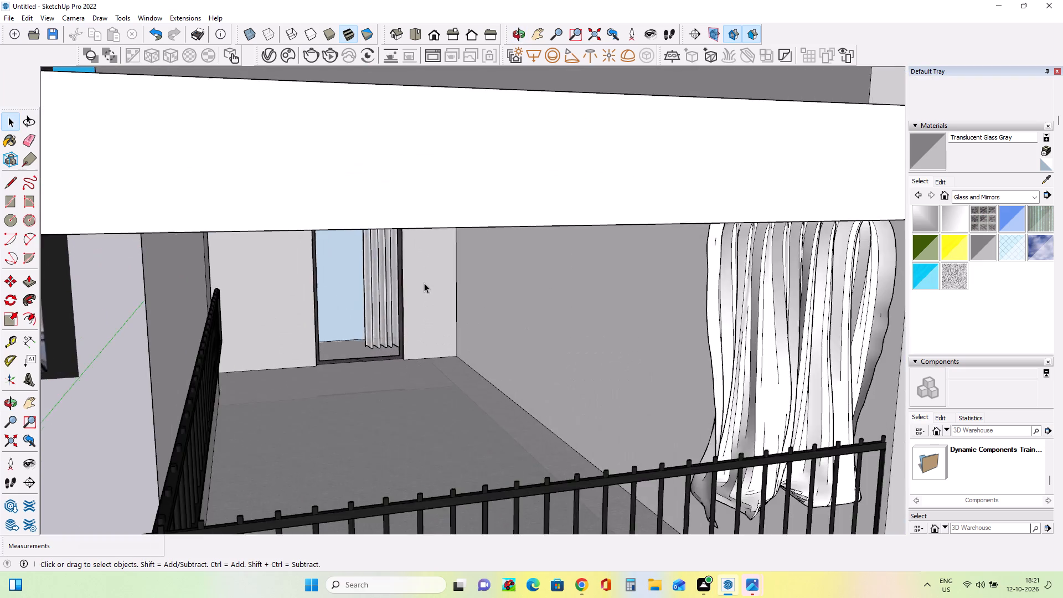
middle_drag(424, 283, 431, 260)
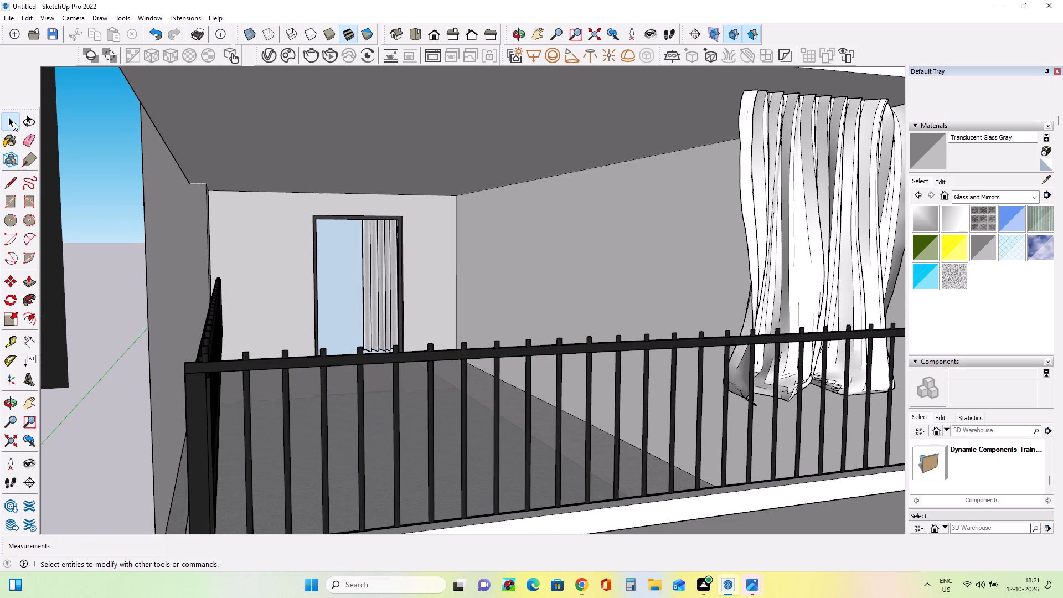
click(7, 193)
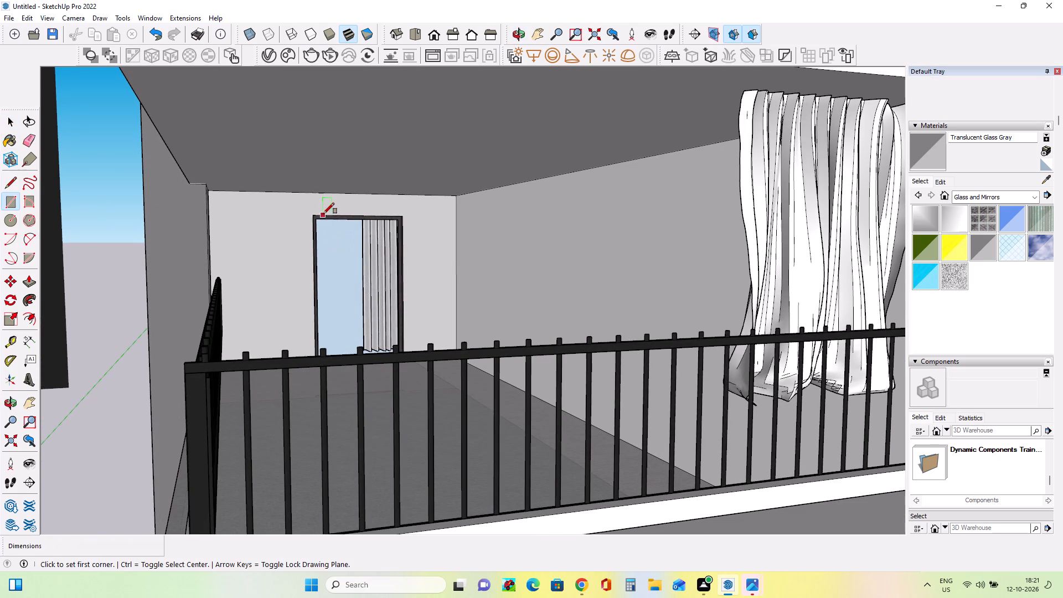
click(321, 219)
middle_drag(424, 334, 429, 358)
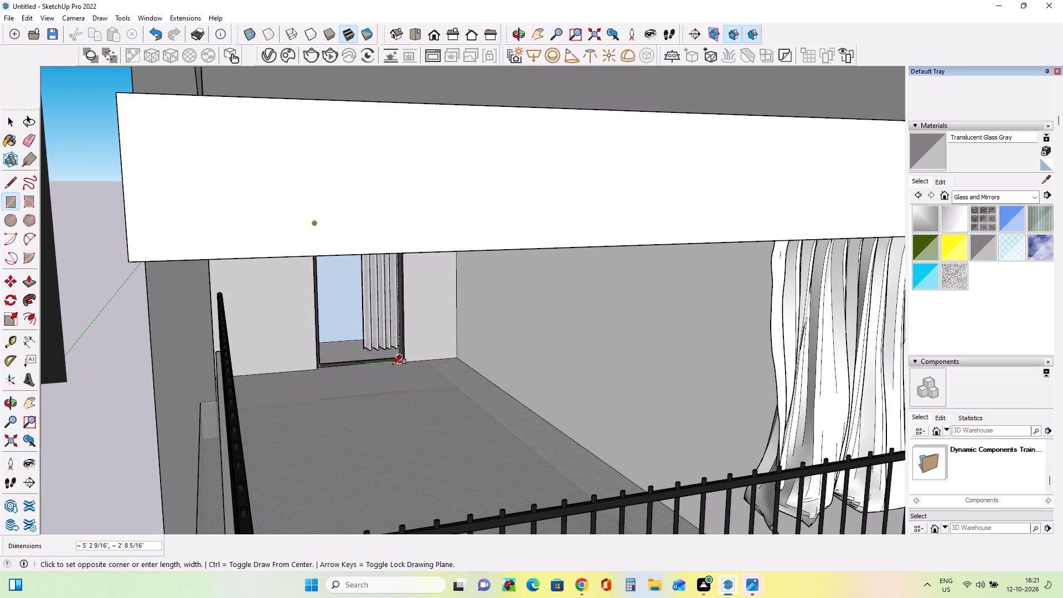
click(399, 356)
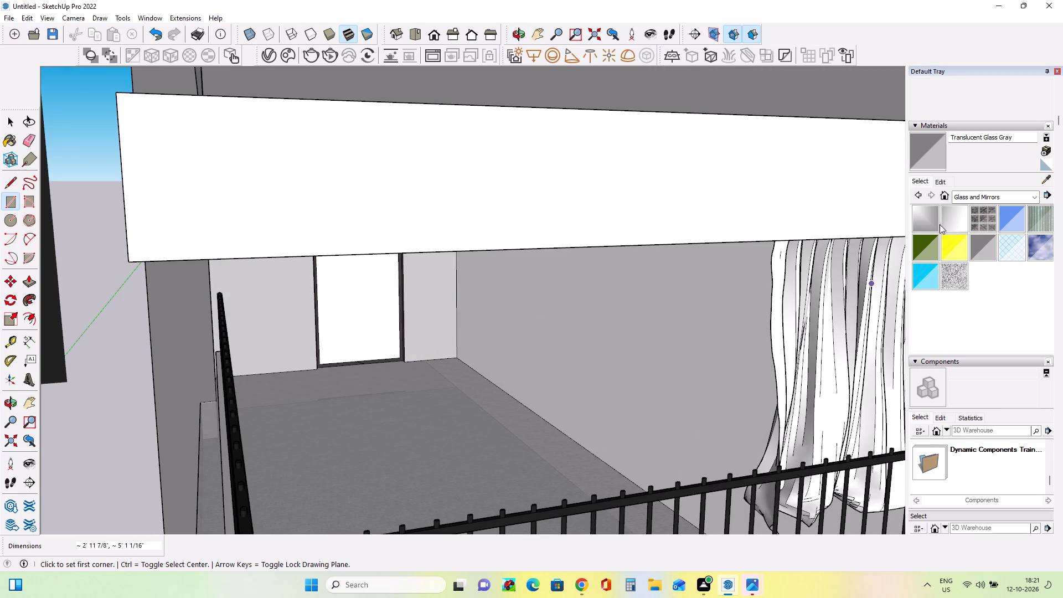
Paint the new door panel with Translucent Glass Gray.
click(973, 249)
click(371, 305)
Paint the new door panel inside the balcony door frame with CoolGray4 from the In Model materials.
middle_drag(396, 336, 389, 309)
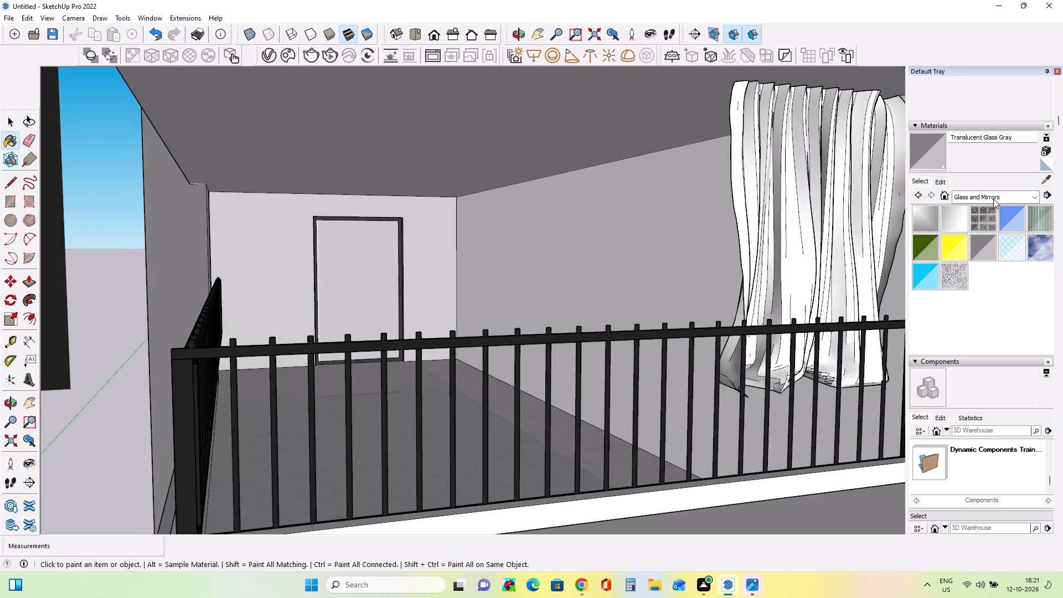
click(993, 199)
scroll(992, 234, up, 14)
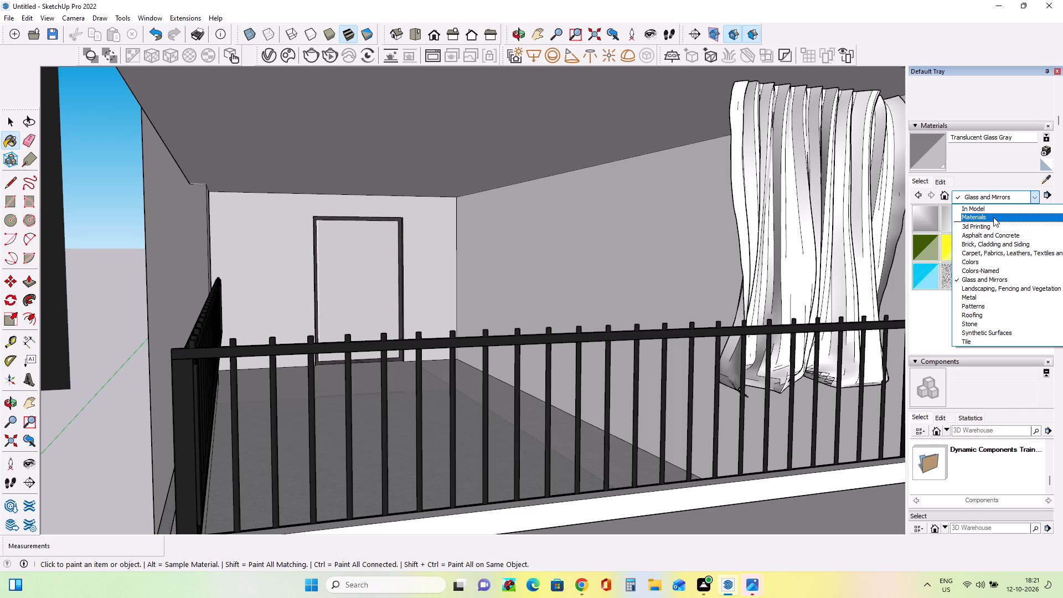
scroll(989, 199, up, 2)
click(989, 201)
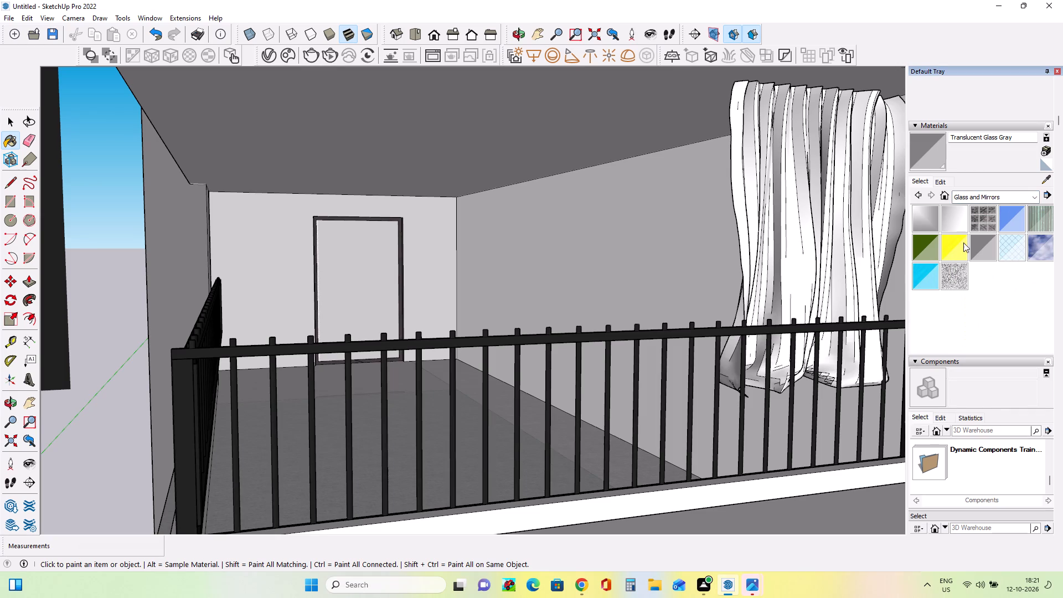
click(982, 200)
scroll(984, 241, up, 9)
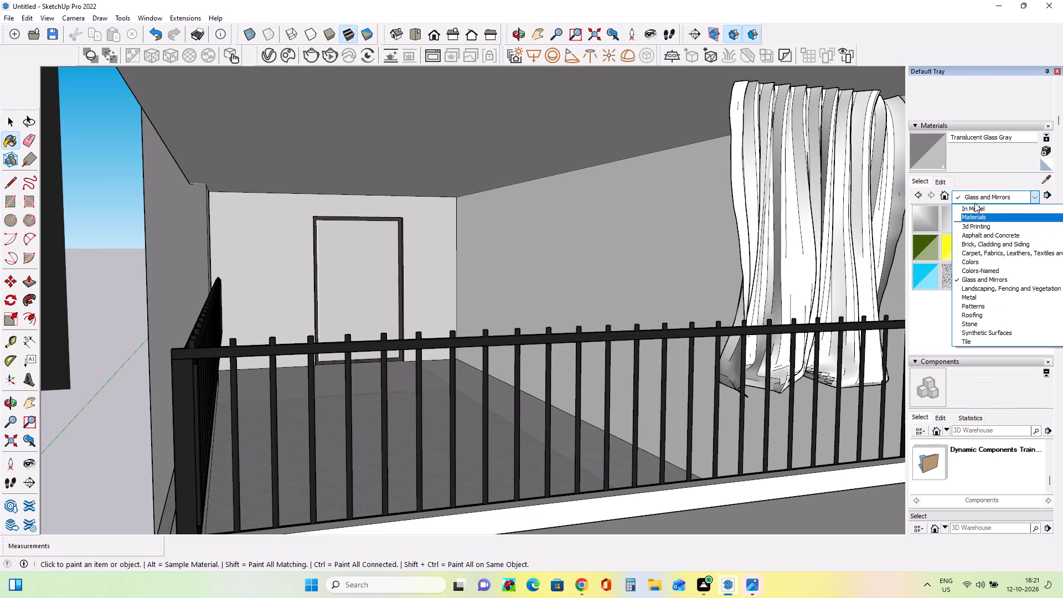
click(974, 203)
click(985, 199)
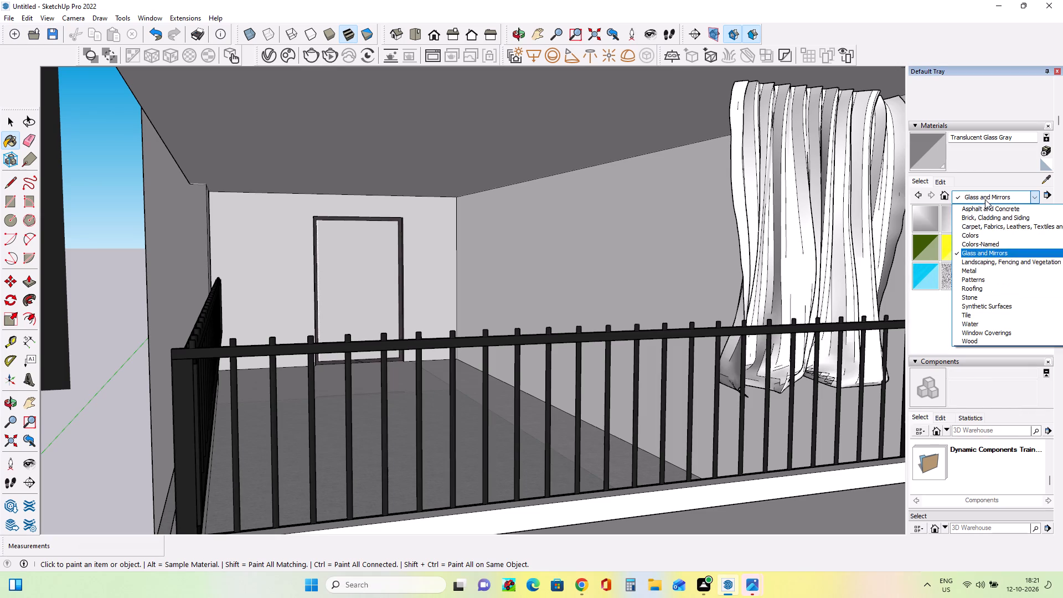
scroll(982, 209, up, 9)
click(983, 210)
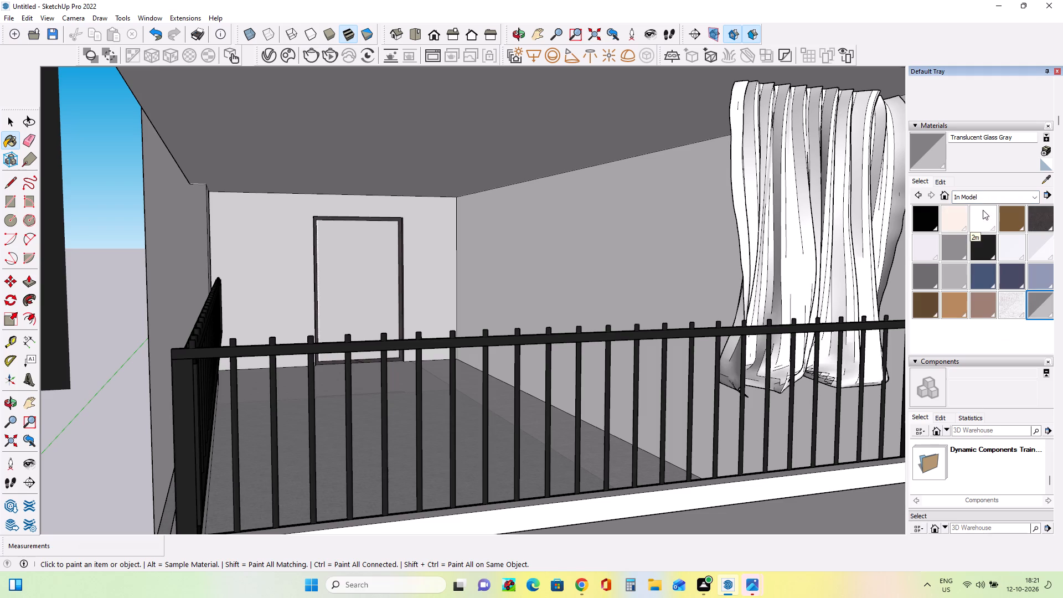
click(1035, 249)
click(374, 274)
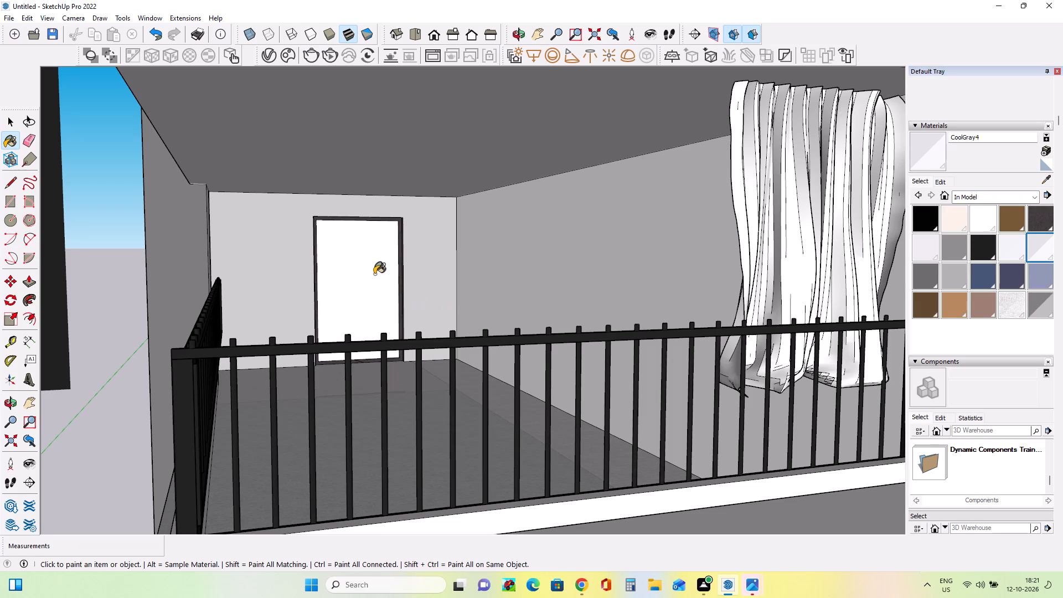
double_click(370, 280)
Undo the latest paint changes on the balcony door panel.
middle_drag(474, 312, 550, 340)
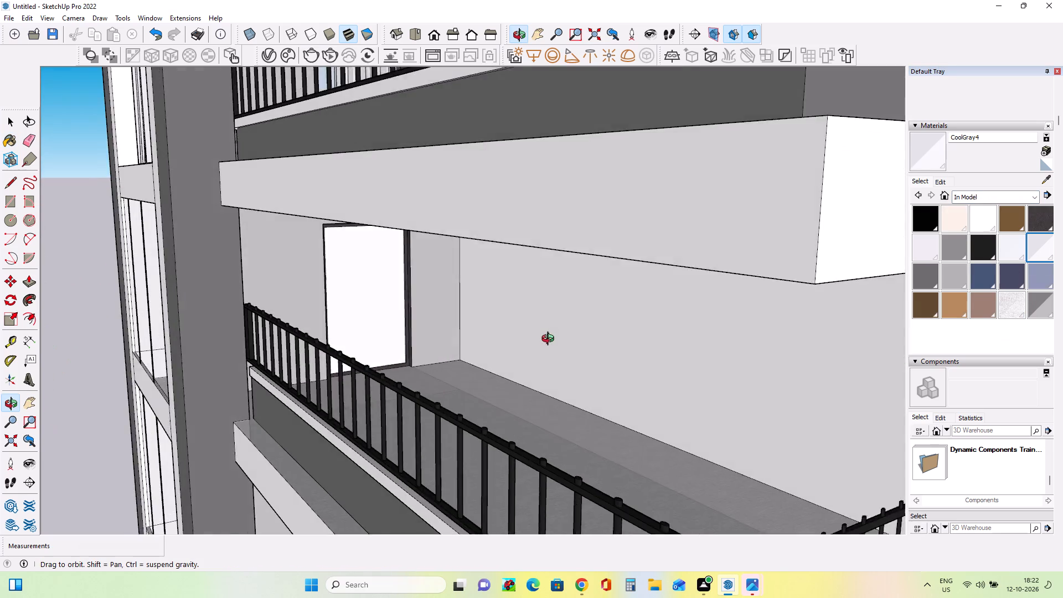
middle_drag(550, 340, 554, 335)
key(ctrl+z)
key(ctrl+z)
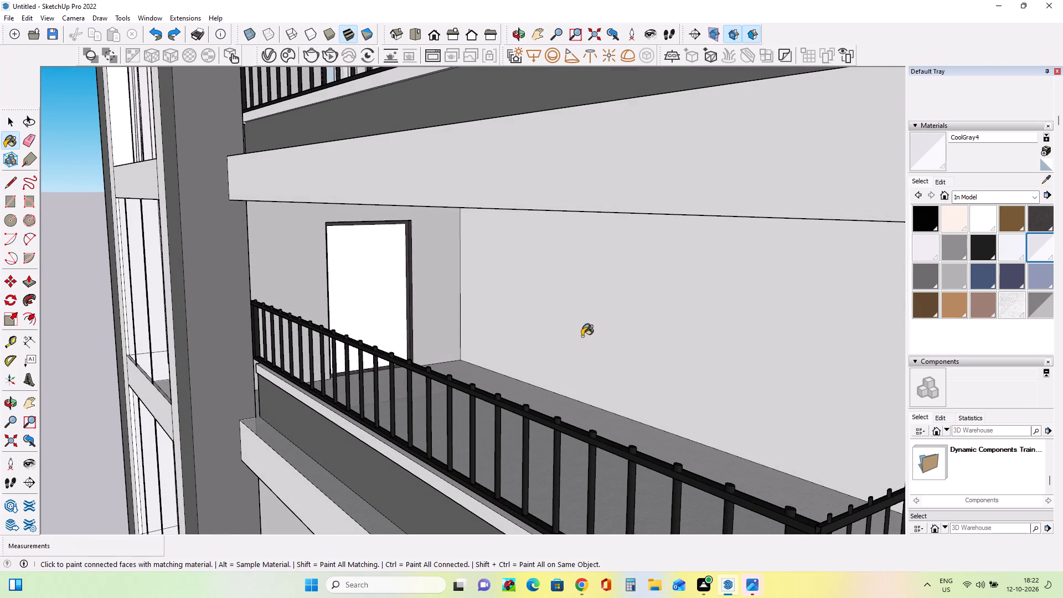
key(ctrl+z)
Examine the whole building's balconies, door openings and facade alongside the reference photo.
middle_drag(357, 301, 295, 305)
middle_drag(404, 331, 402, 316)
scroll(402, 316, down, 16)
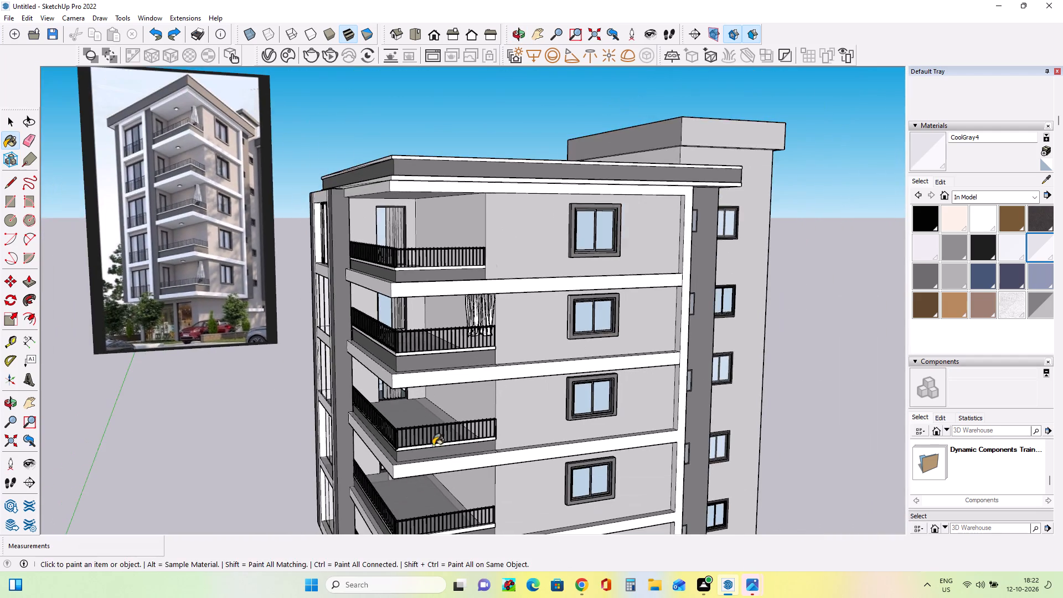
middle_drag(439, 462, 439, 417)
scroll(435, 410, down, 15)
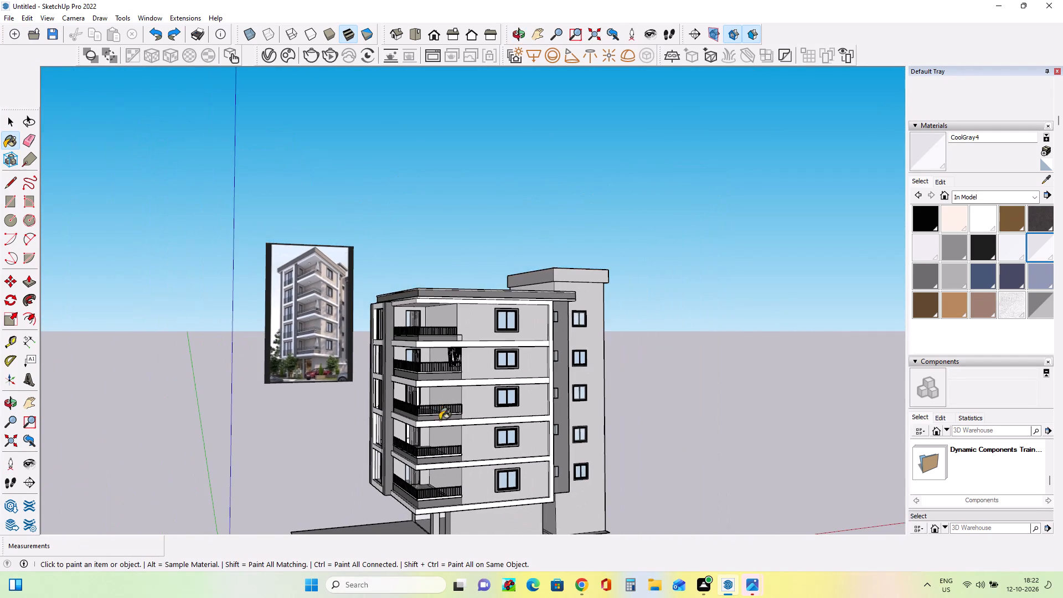
middle_drag(445, 425, 445, 437)
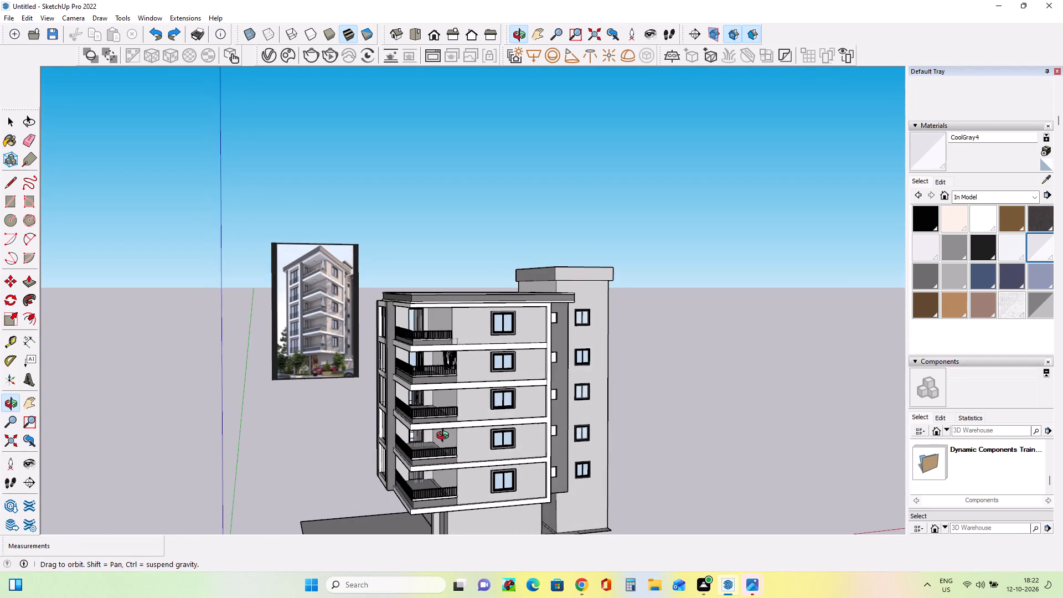
middle_drag(445, 437, 450, 439)
middle_drag(458, 444, 514, 432)
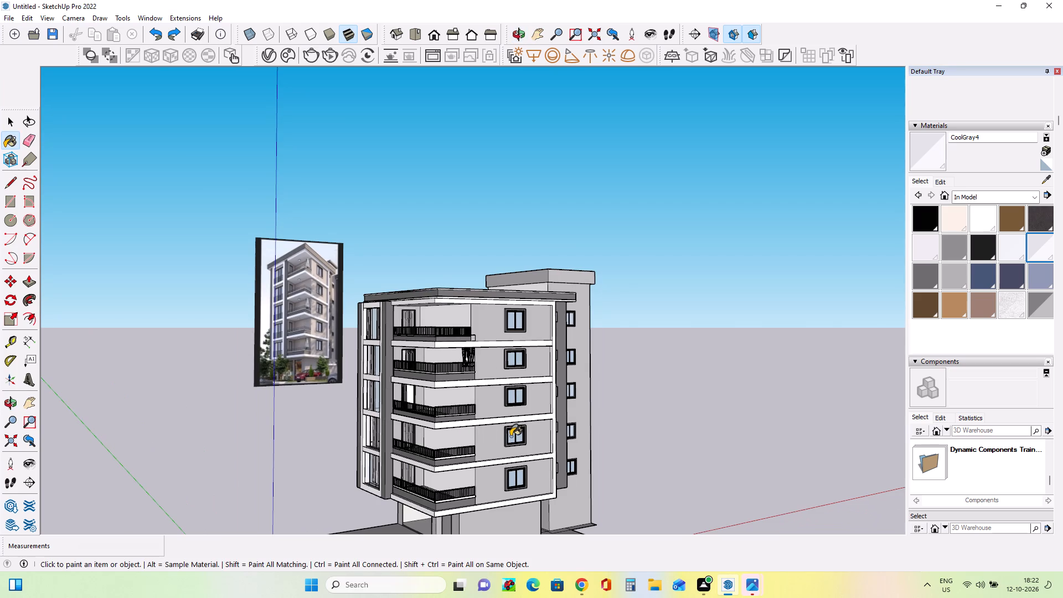
scroll(453, 437, up, 3)
middle_drag(487, 341, 492, 353)
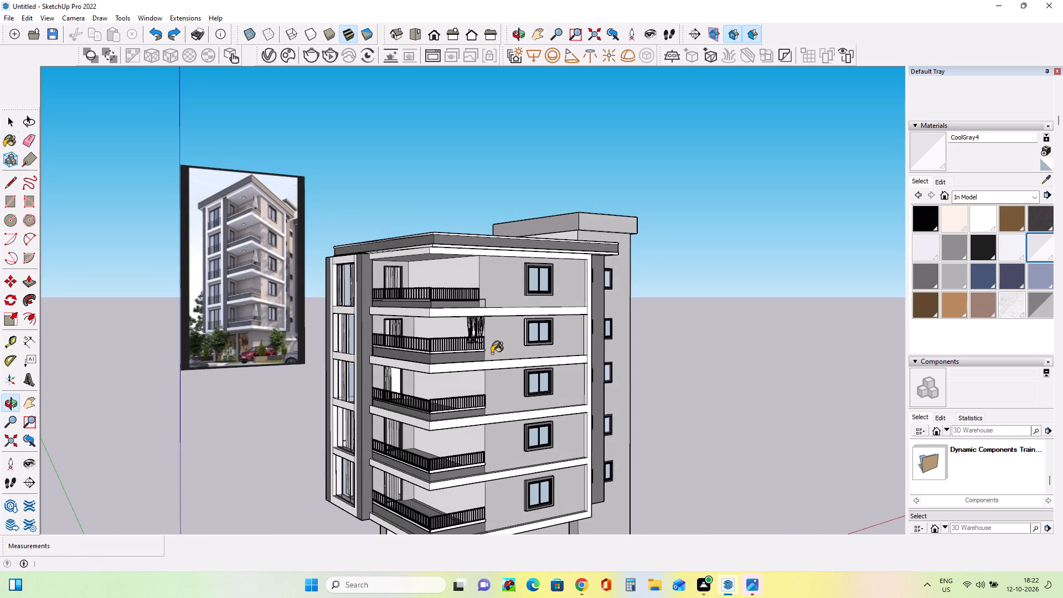
click(17, 123)
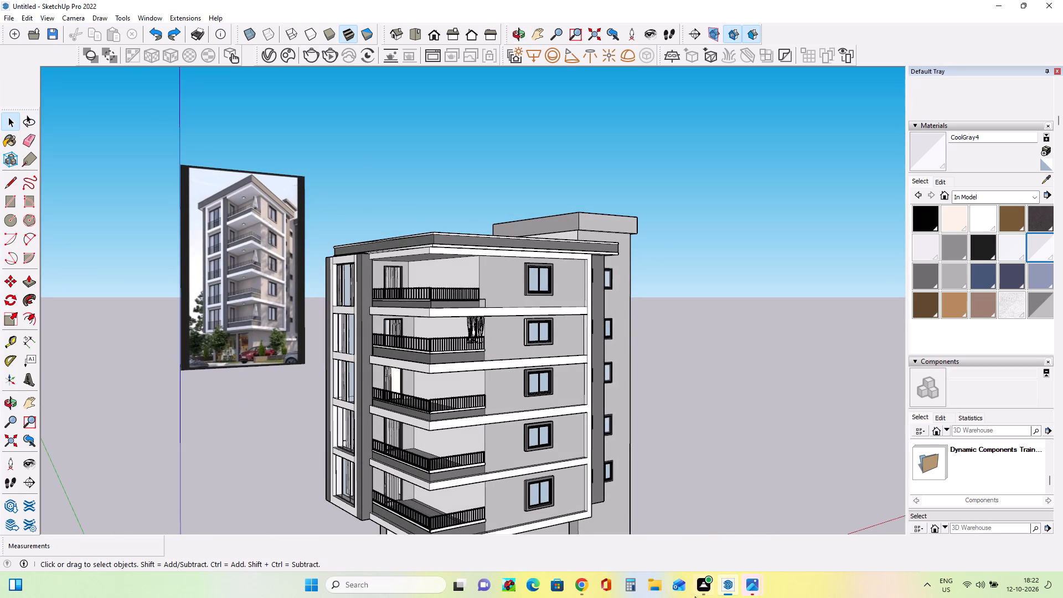
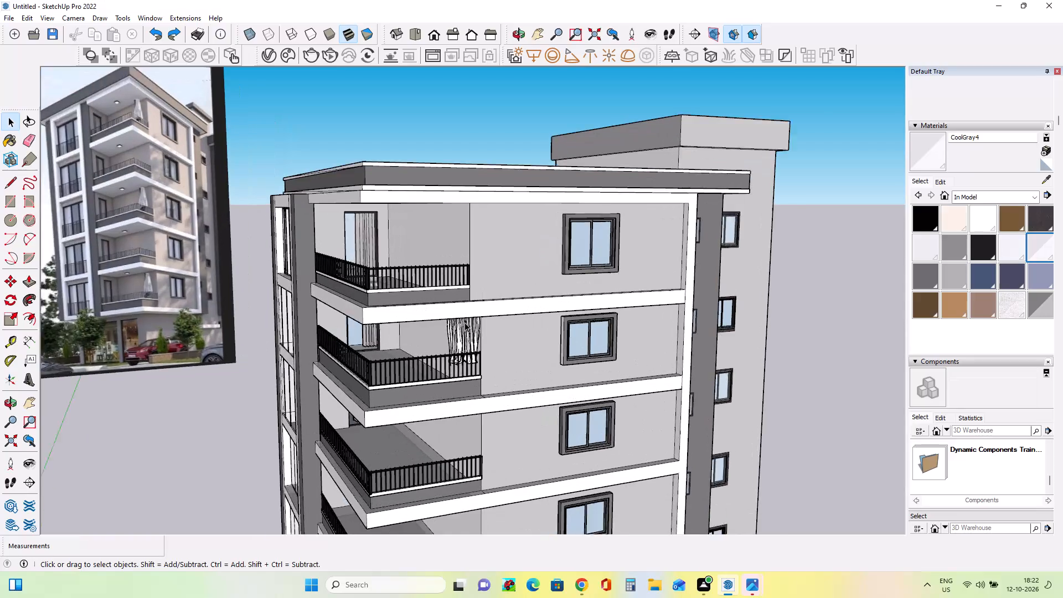
Copy the curtain from the second-highest balcony up to the top-floor balcony, about 8' 9 1/2" away.
click(458, 337)
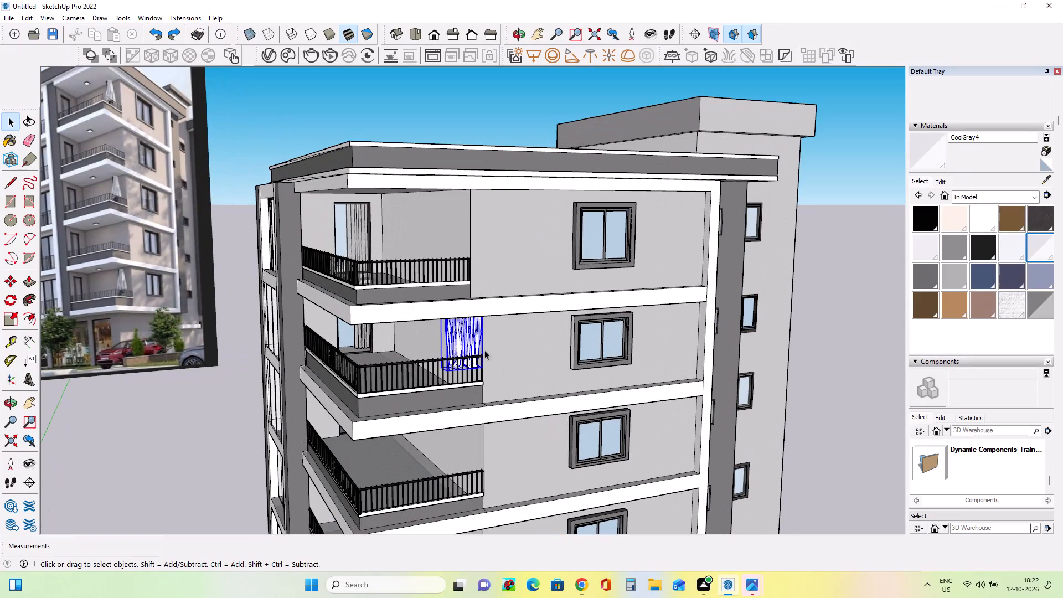
middle_drag(561, 353, 629, 342)
click(7, 281)
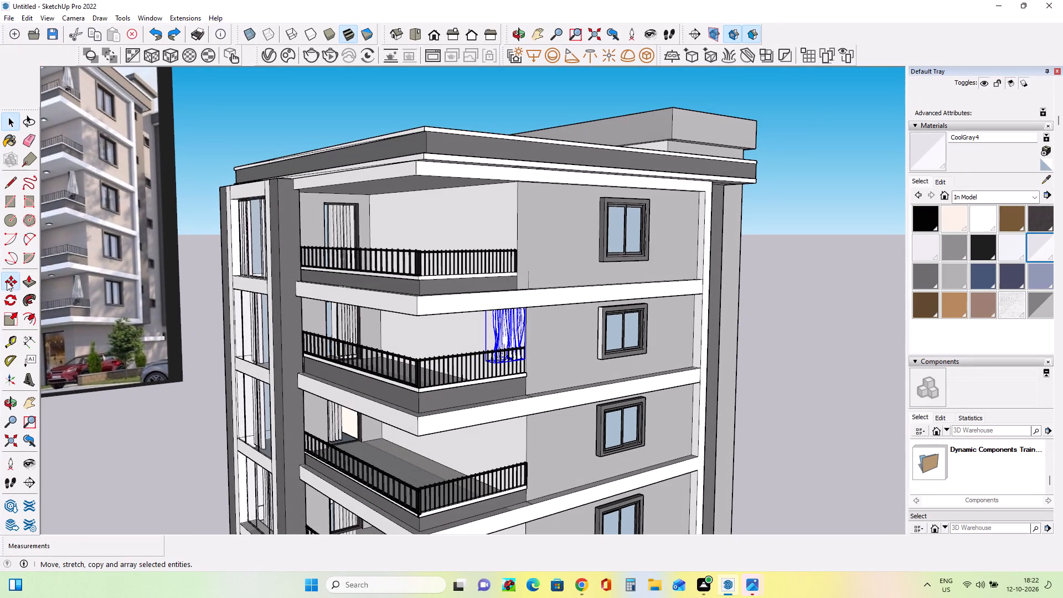
middle_drag(482, 325, 517, 291)
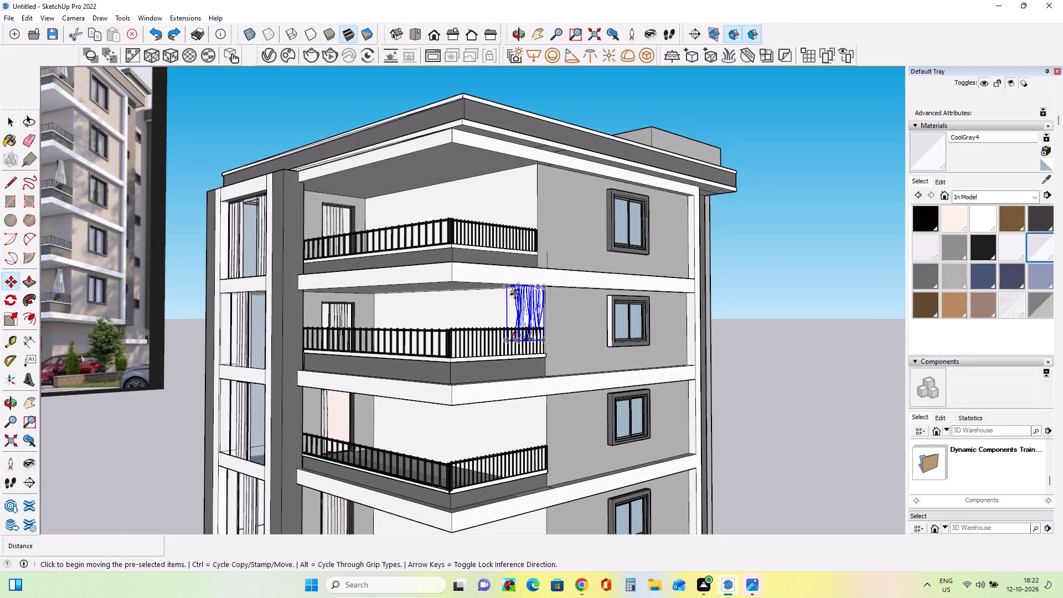
click(514, 294)
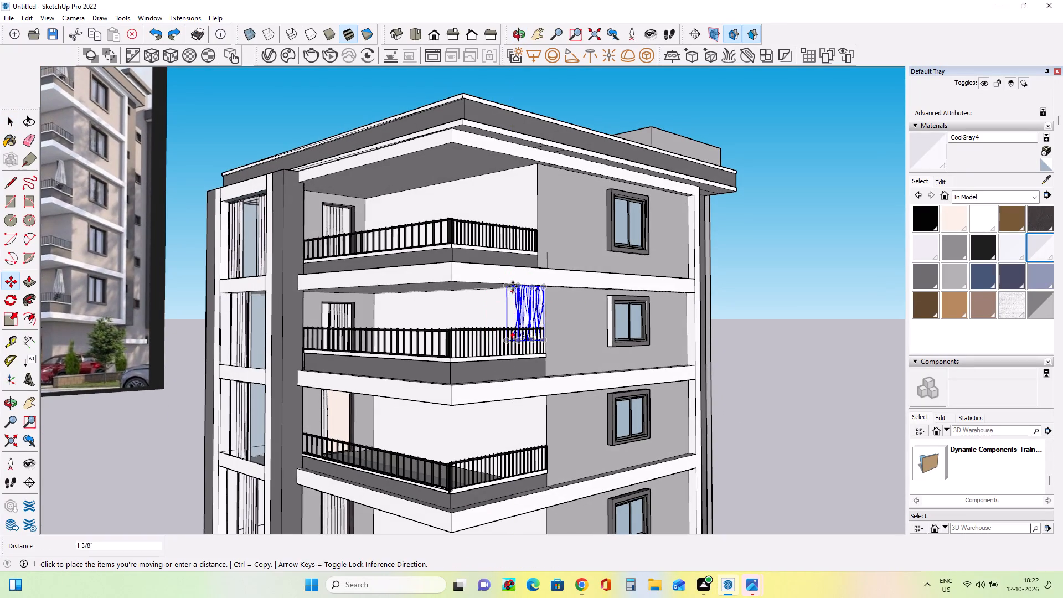
click(509, 164)
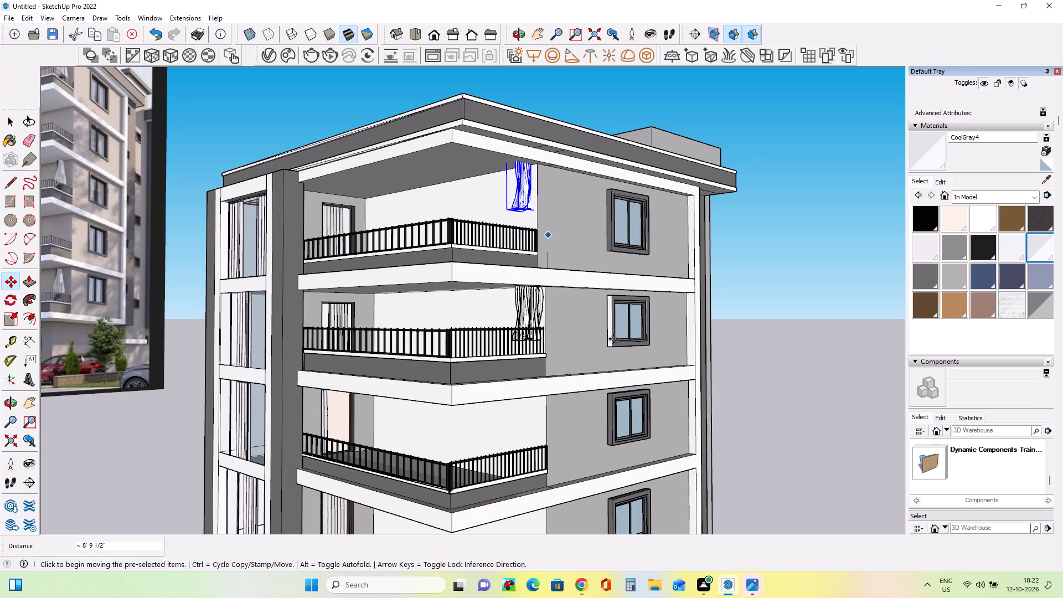
Copy the top-floor balcony curtain about 16' 1 5/8" down to the third balcony from the top.
middle_drag(614, 348, 565, 351)
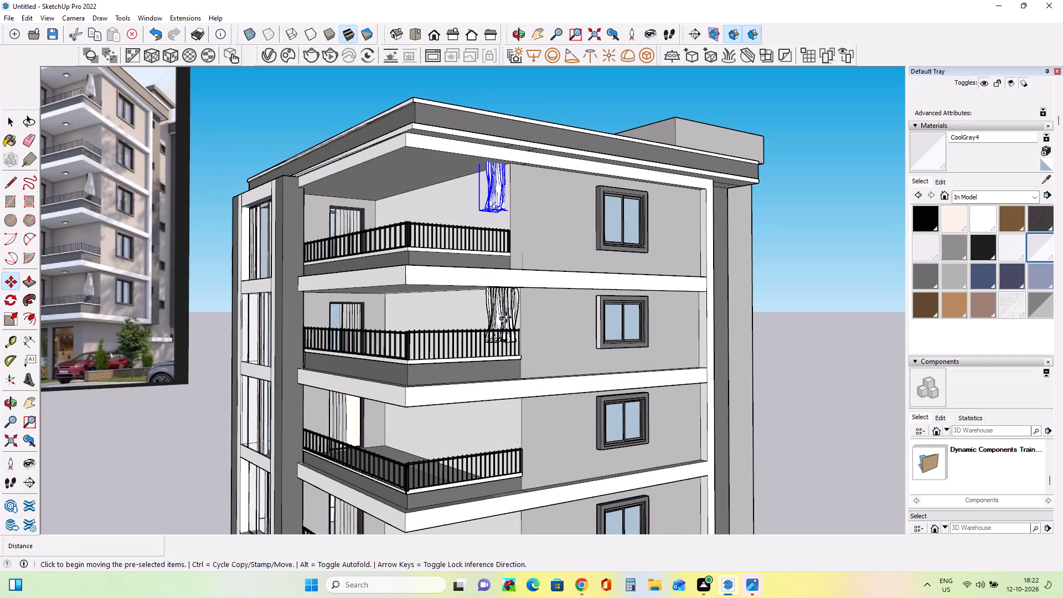
click(483, 161)
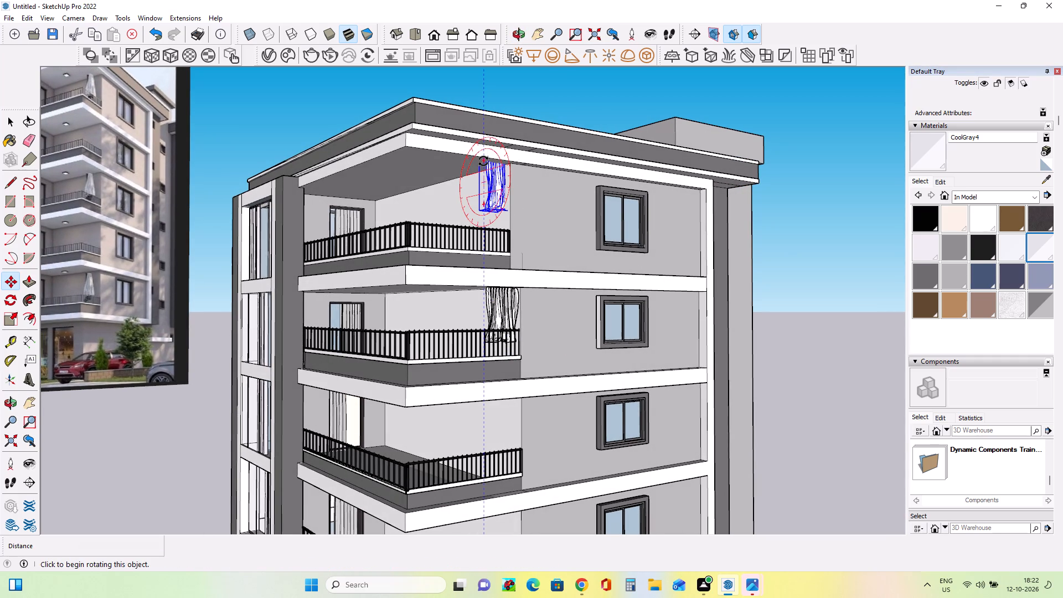
key(Escape)
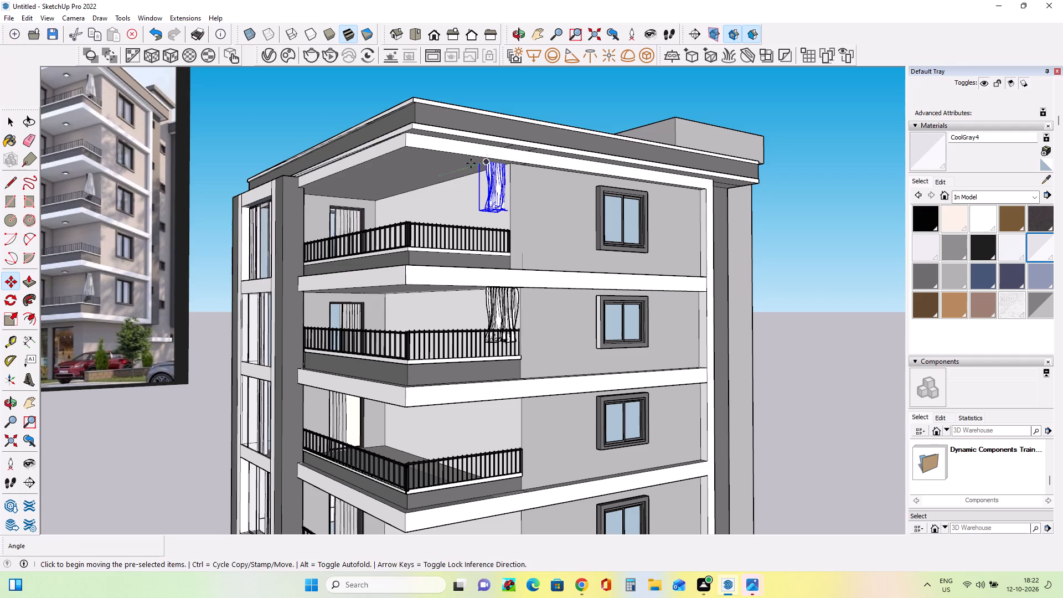
click(487, 164)
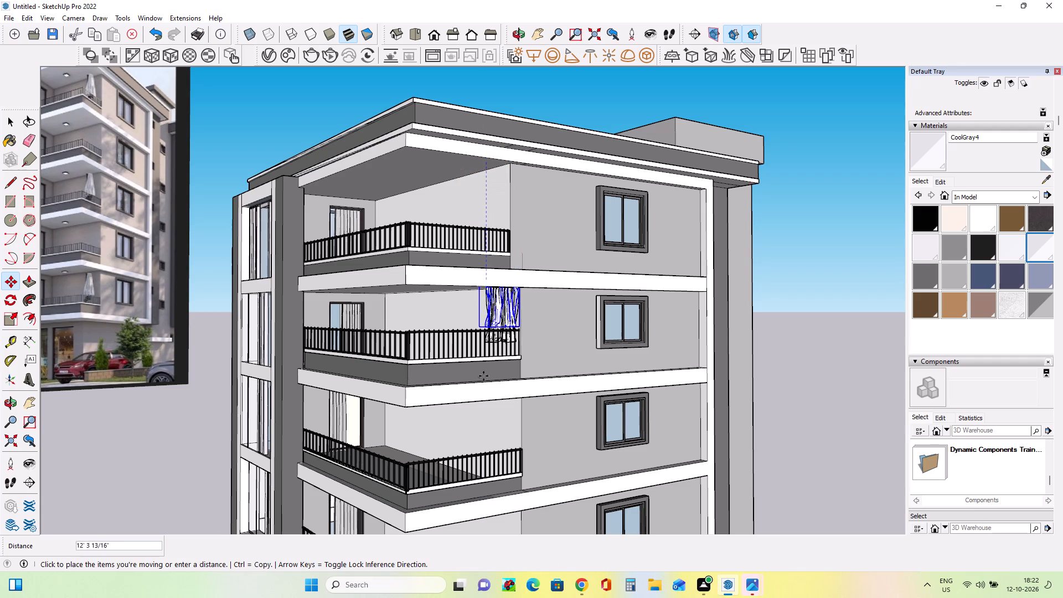
click(483, 407)
Copy the third balcony's curtain about 7' 1" down to the fourth balcony from the top.
middle_drag(547, 445, 567, 356)
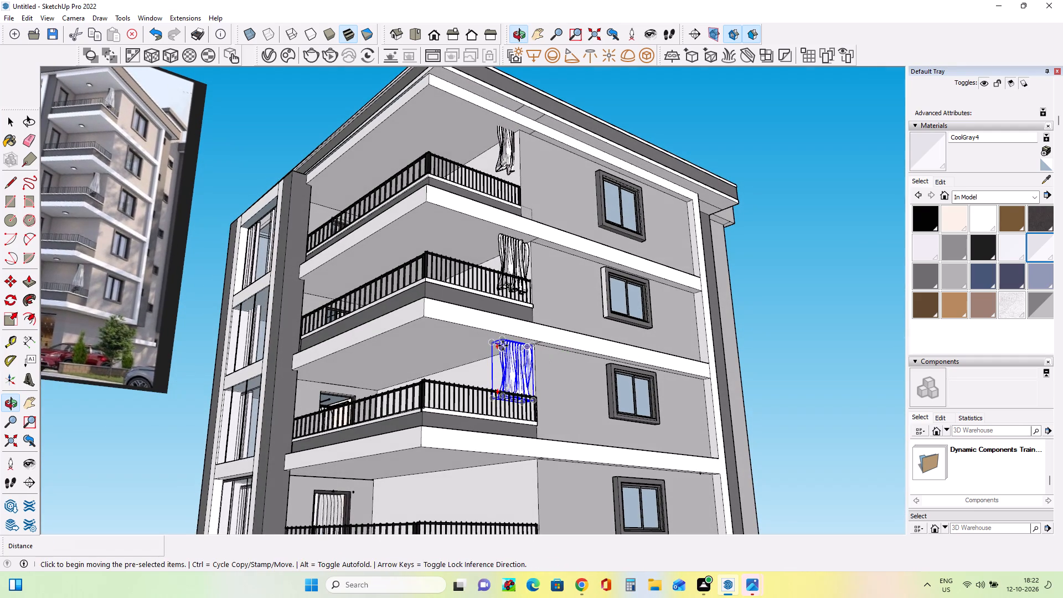
click(503, 343)
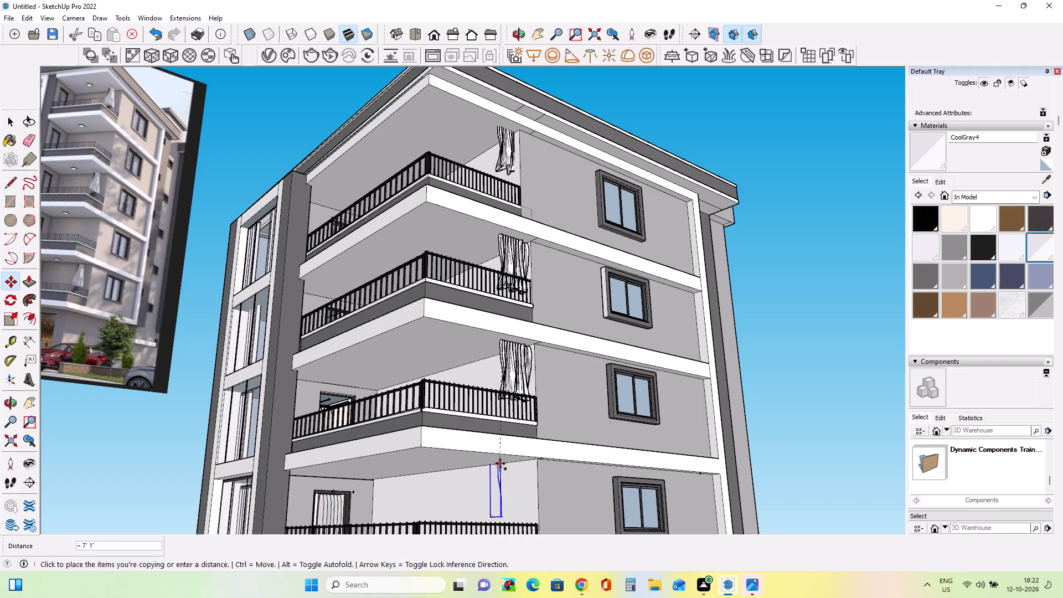
click(500, 463)
Copy the fourth balcony's curtain about 7' down to the lowest balcony, and lower that copy about 11 7/16" into place.
scroll(555, 413, down, 14)
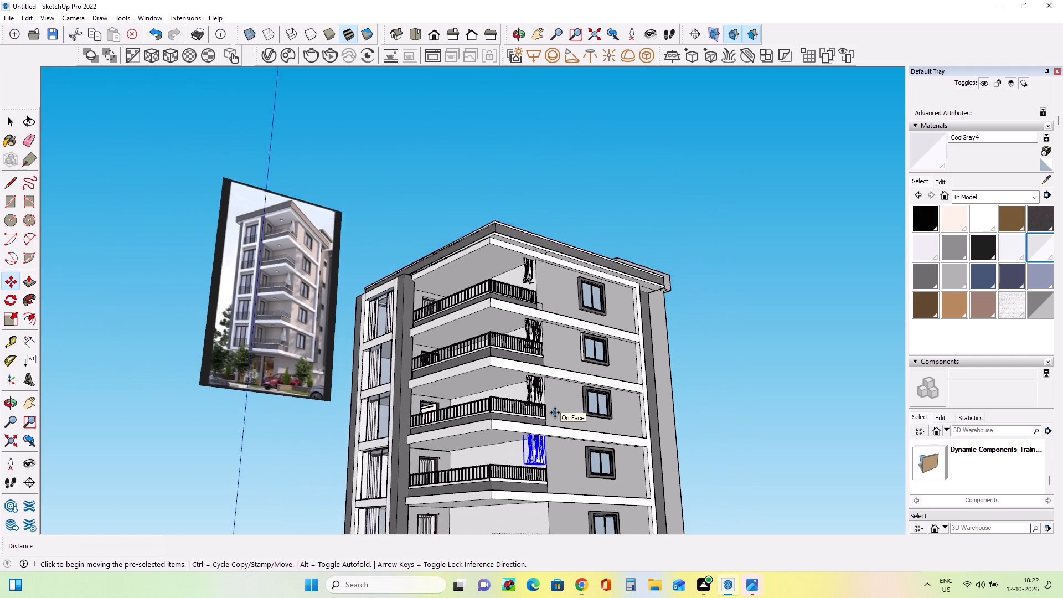
scroll(555, 413, down, 2)
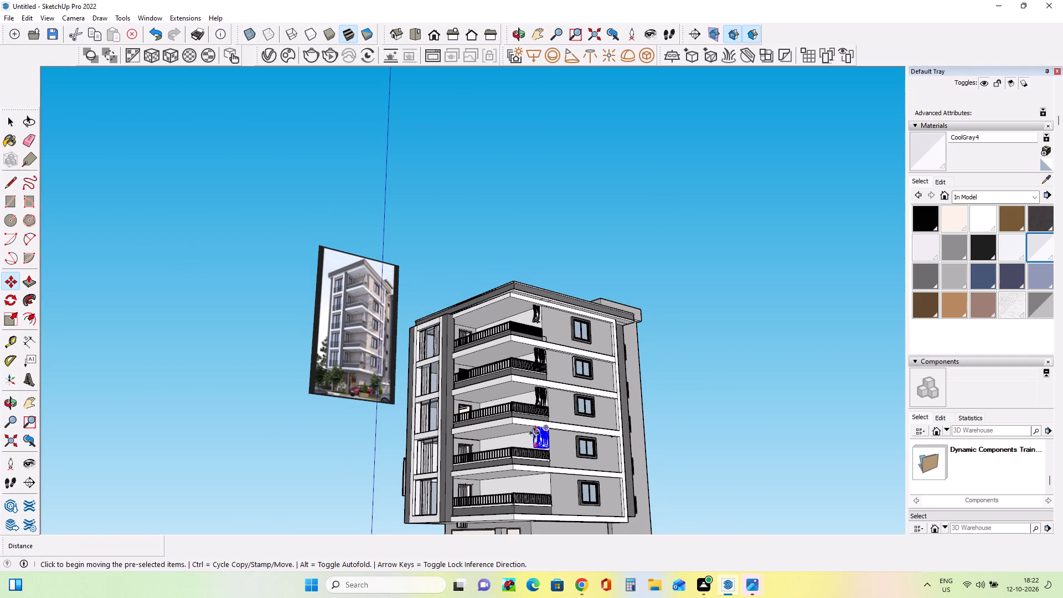
click(534, 433)
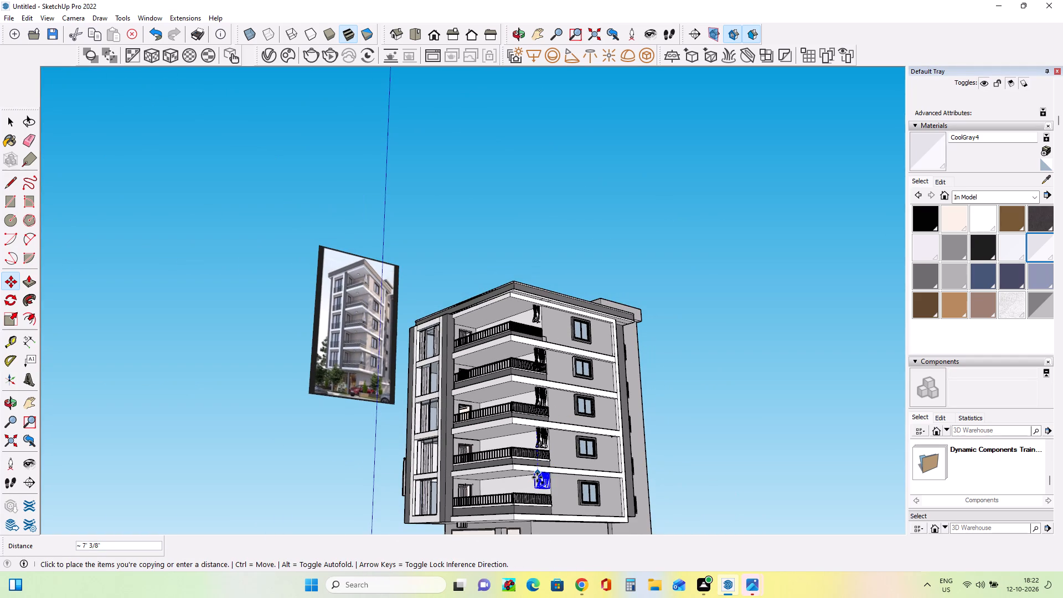
click(536, 477)
scroll(567, 501, up, 13)
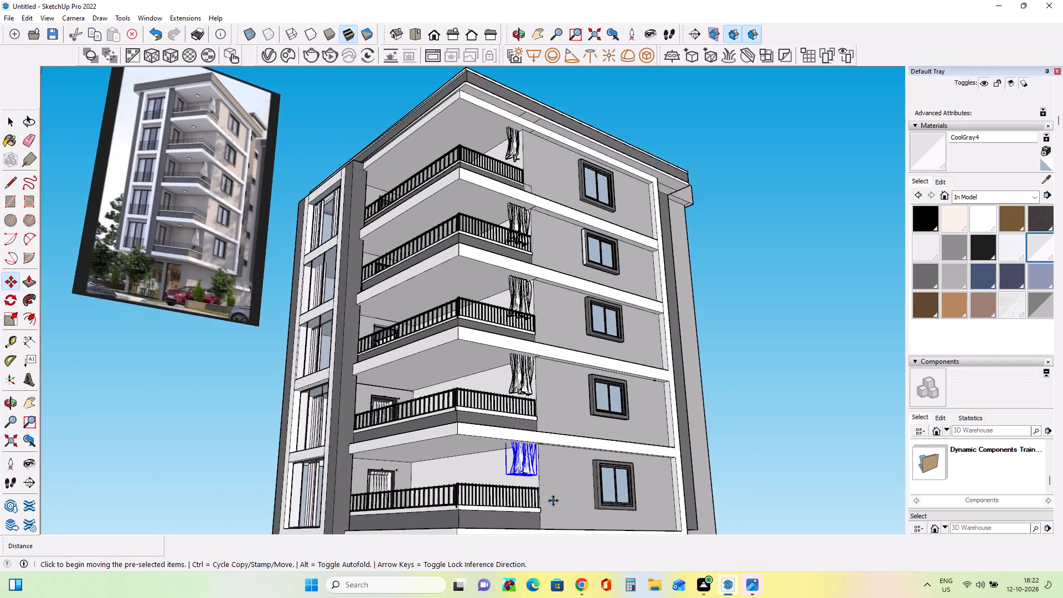
scroll(553, 501, up, 9)
click(478, 395)
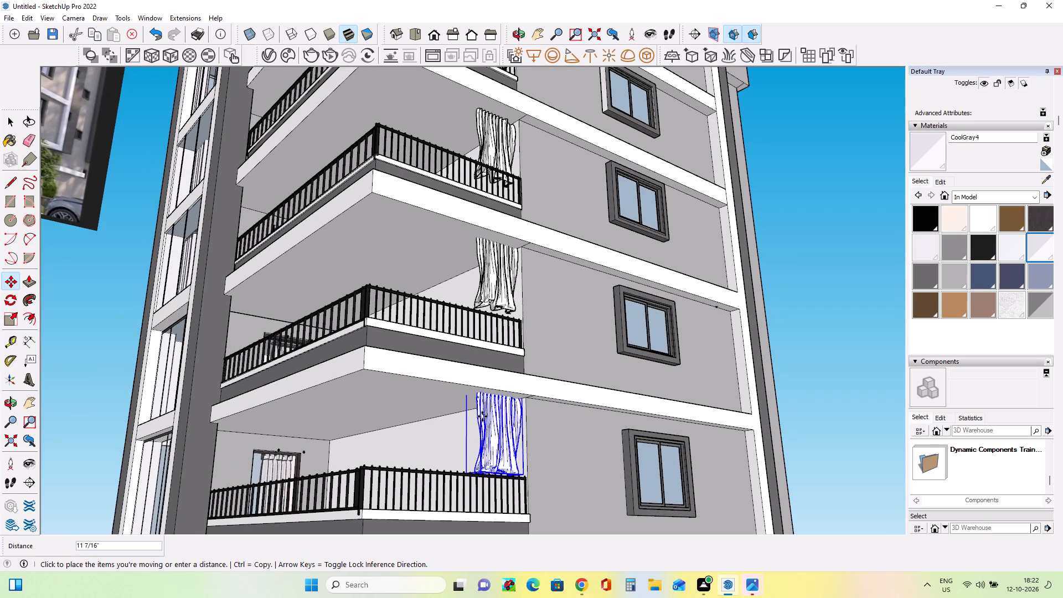
click(482, 417)
Examine the whole building's curtains, balconies and side facade alongside the reference photo.
scroll(586, 447, down, 8)
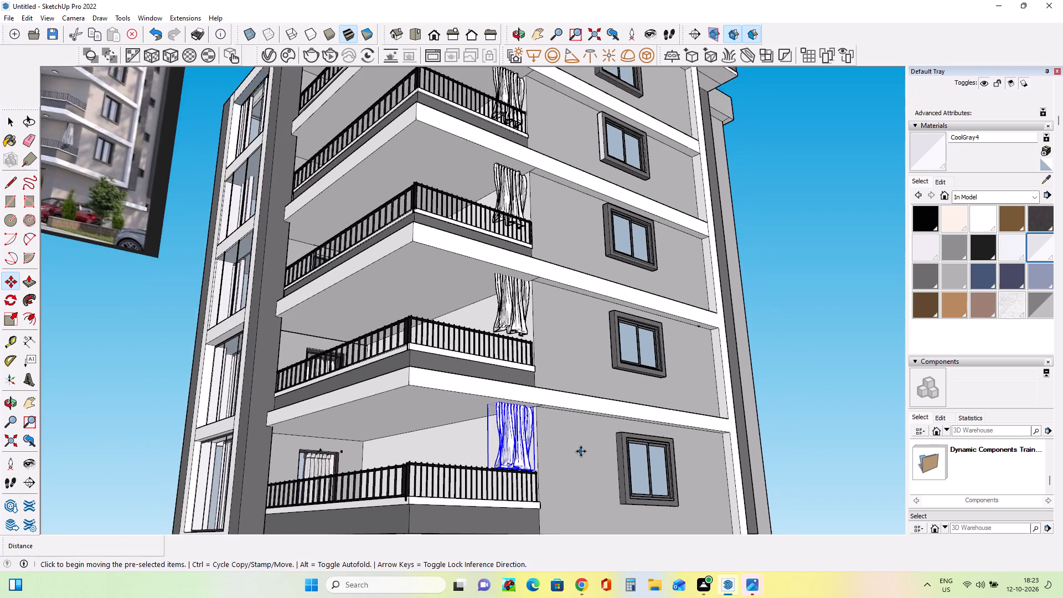
scroll(581, 451, down, 16)
middle_drag(623, 455, 515, 530)
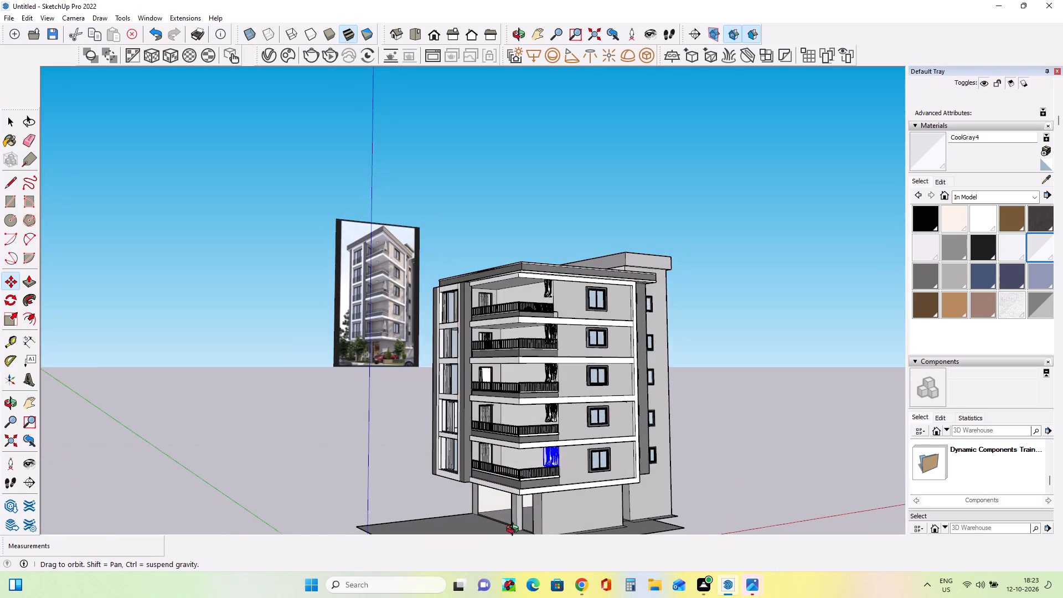
middle_drag(515, 530, 482, 528)
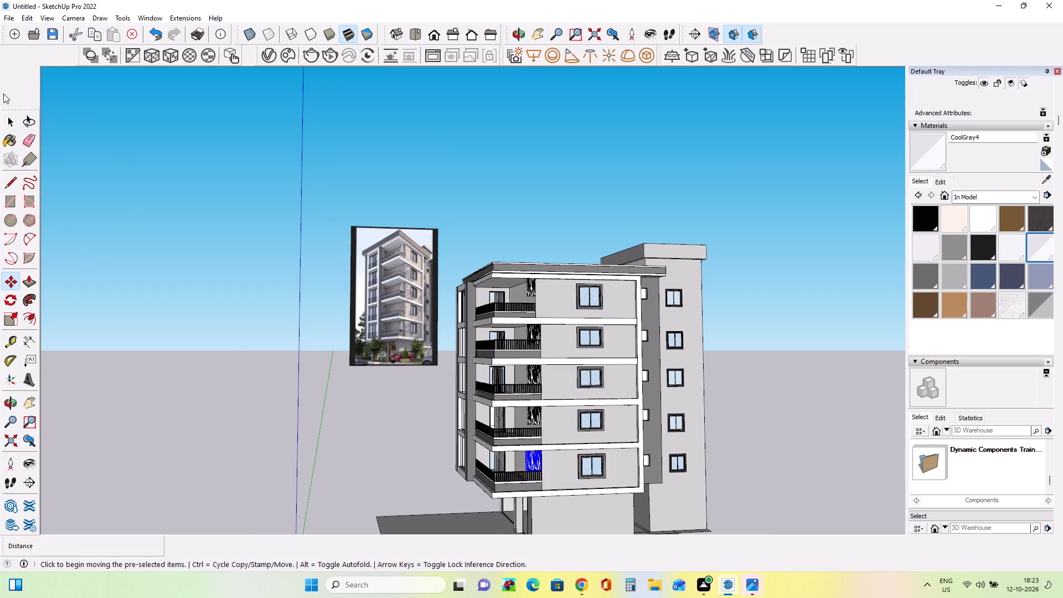
click(11, 122)
click(296, 143)
middle_drag(639, 346, 709, 346)
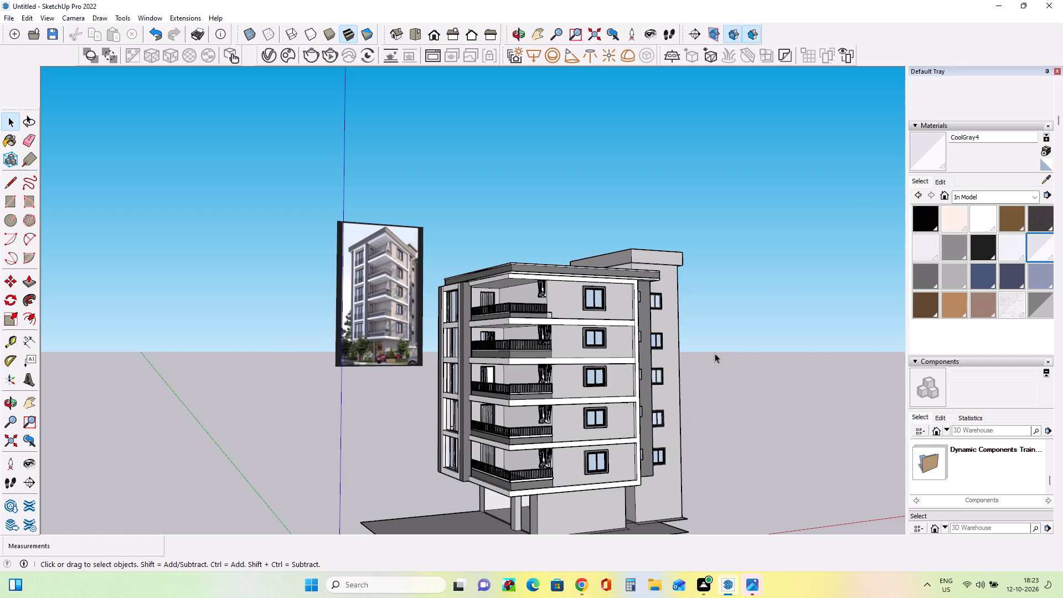
click(26, 400)
drag(456, 415, 457, 366)
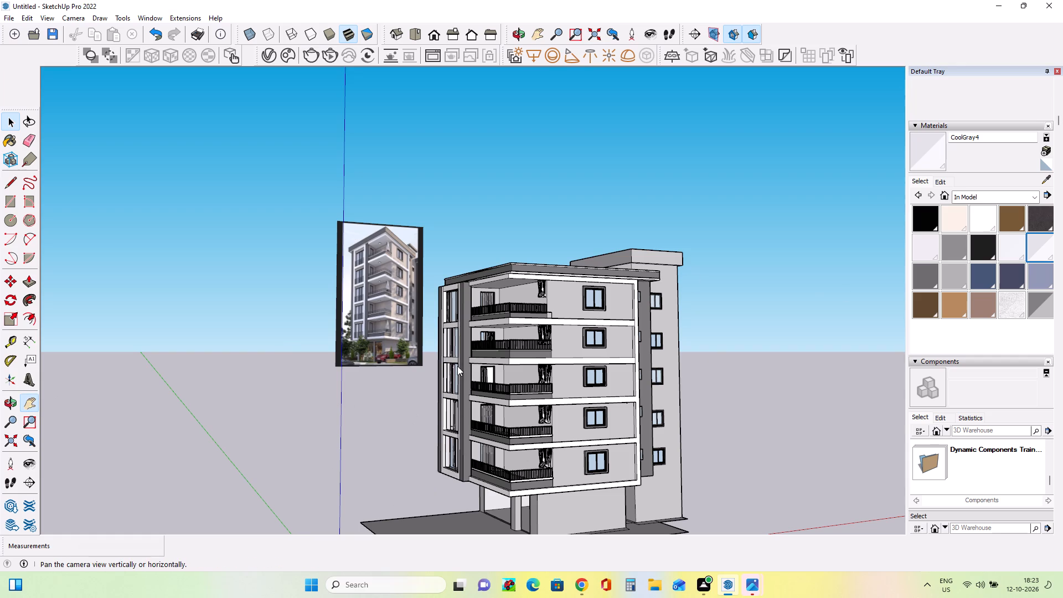
drag(457, 366, 459, 334)
drag(534, 462, 539, 445)
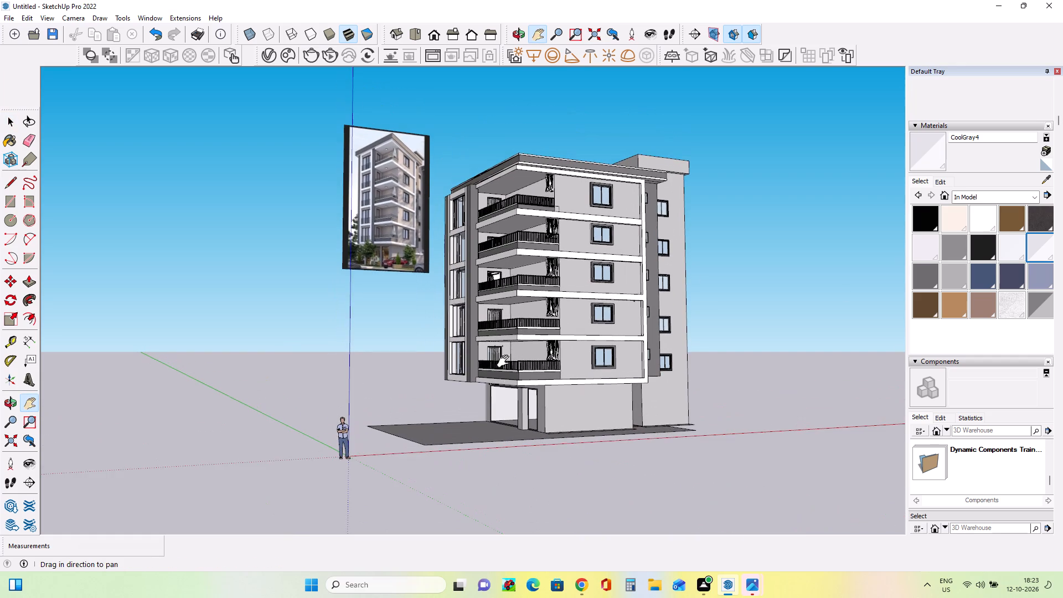
middle_drag(511, 363, 466, 403)
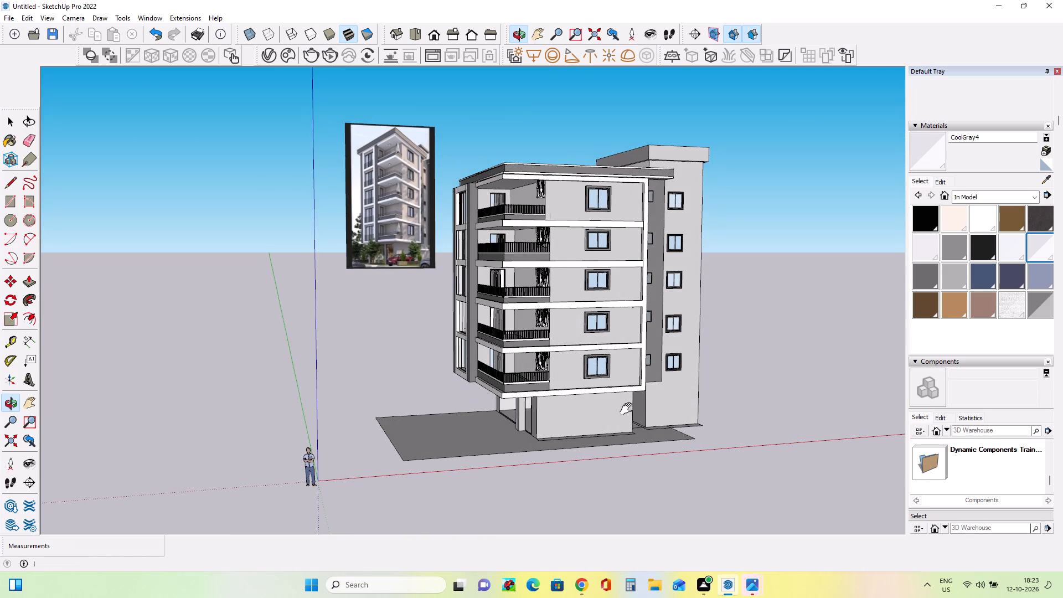
scroll(520, 333, up, 2)
middle_drag(520, 337, 524, 342)
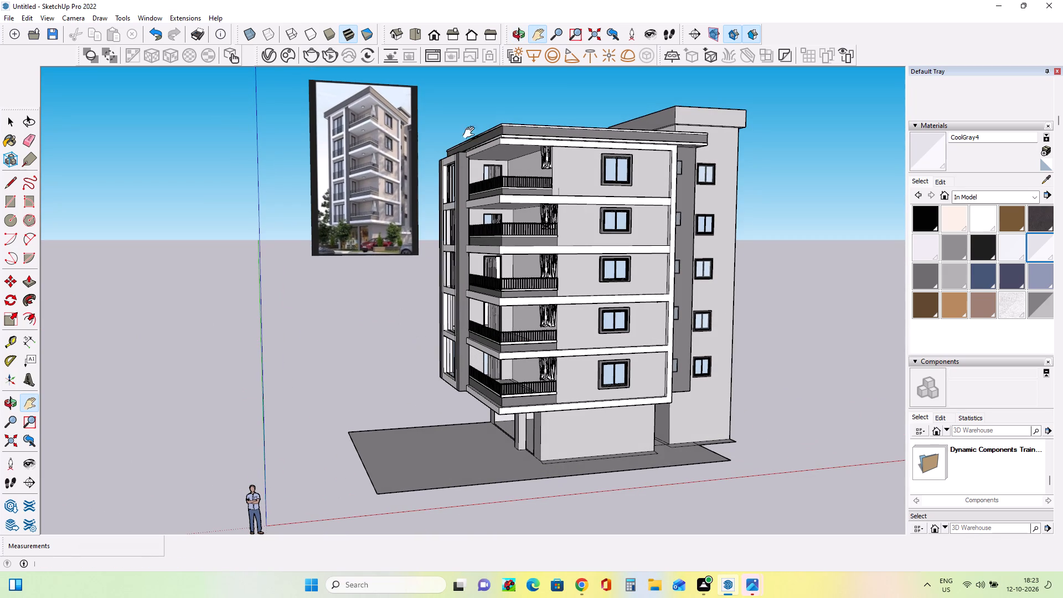
middle_drag(566, 353, 567, 353)
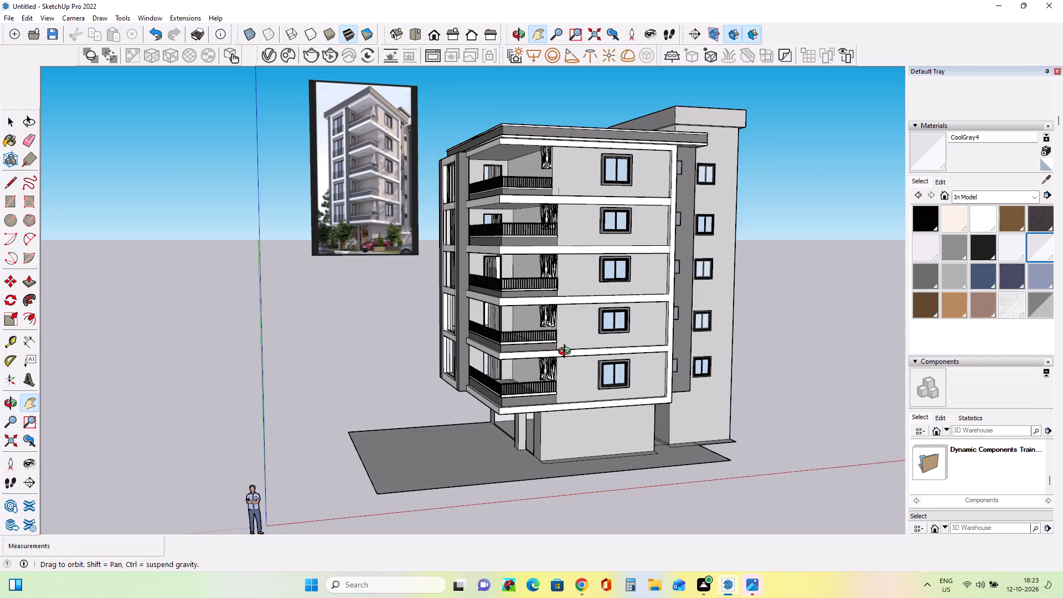
middle_drag(567, 353, 597, 349)
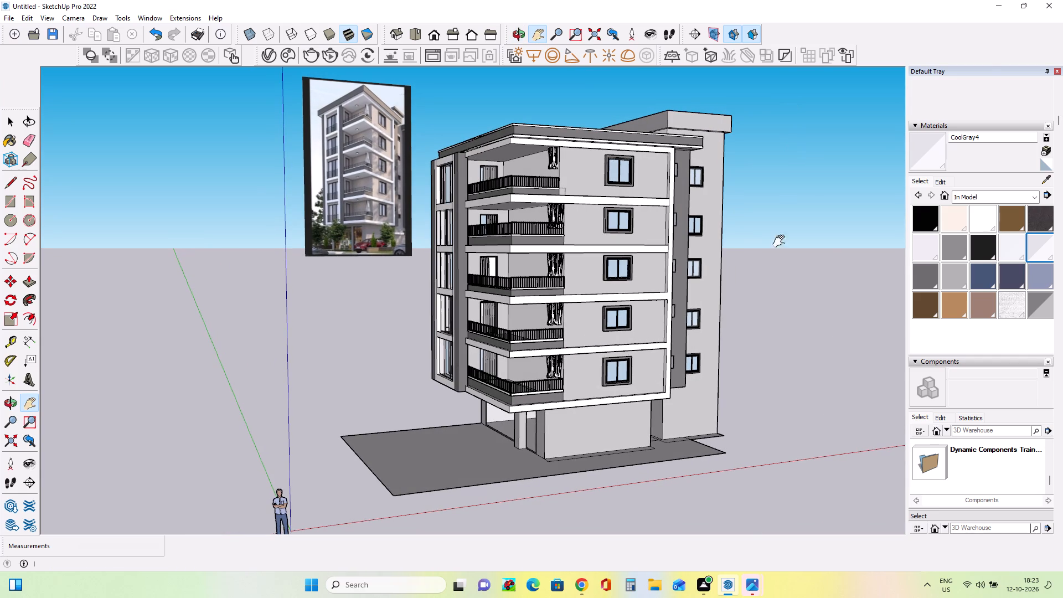
Draw two adjoining ground rectangles at the base of the rear block, about 10' 11" by 4' 5" and 9' 1/2" by 7' 5".
click(10, 200)
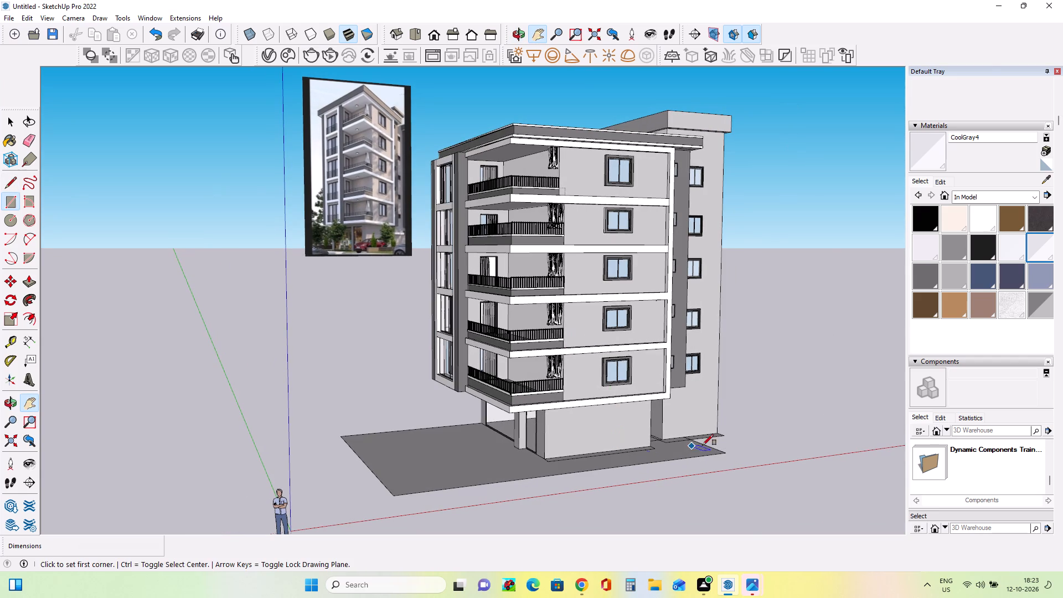
click(664, 440)
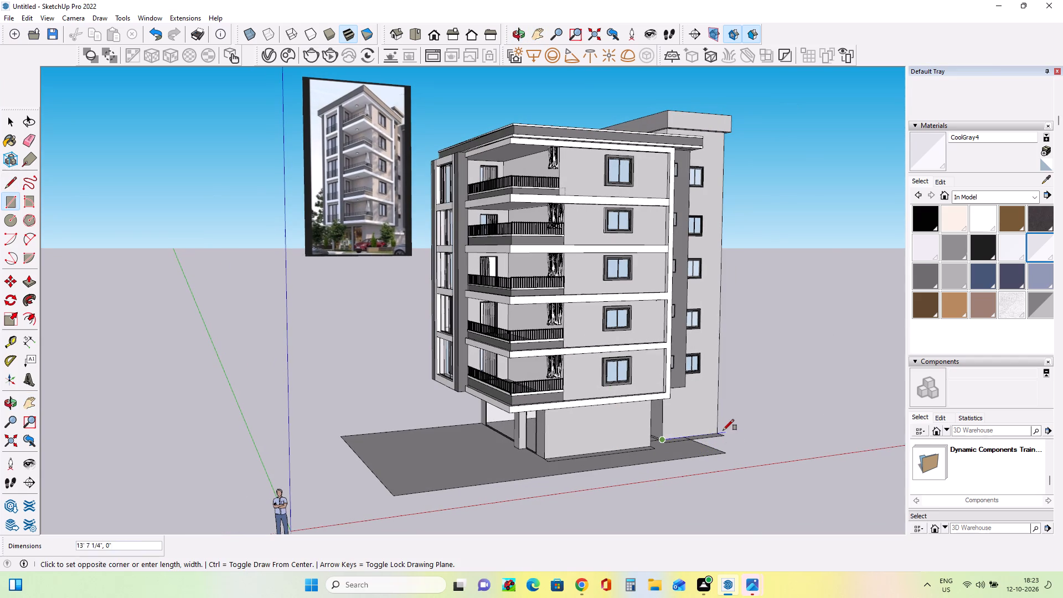
click(714, 436)
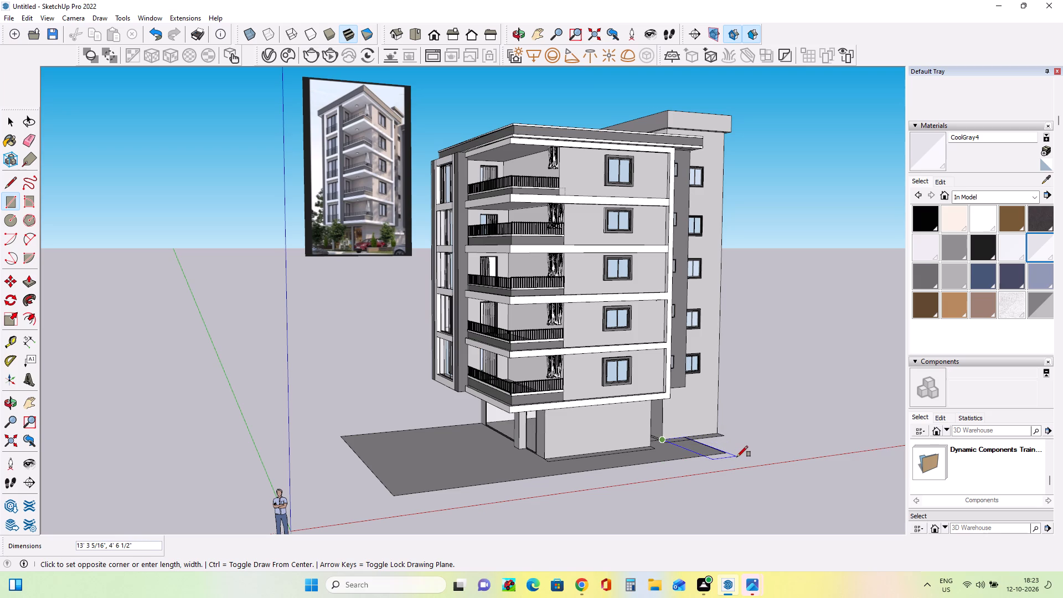
click(725, 452)
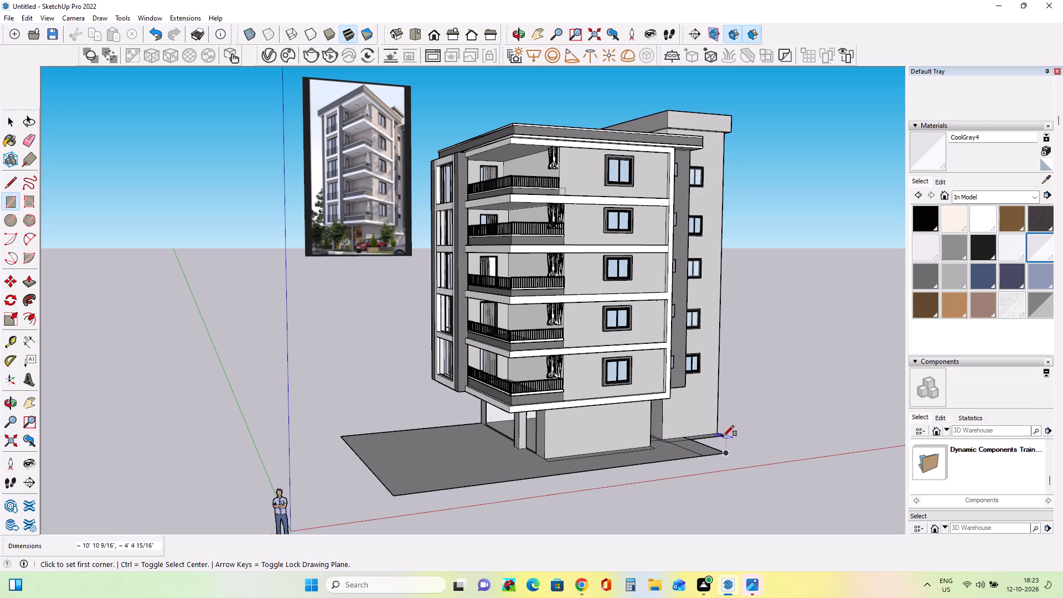
click(723, 436)
click(720, 455)
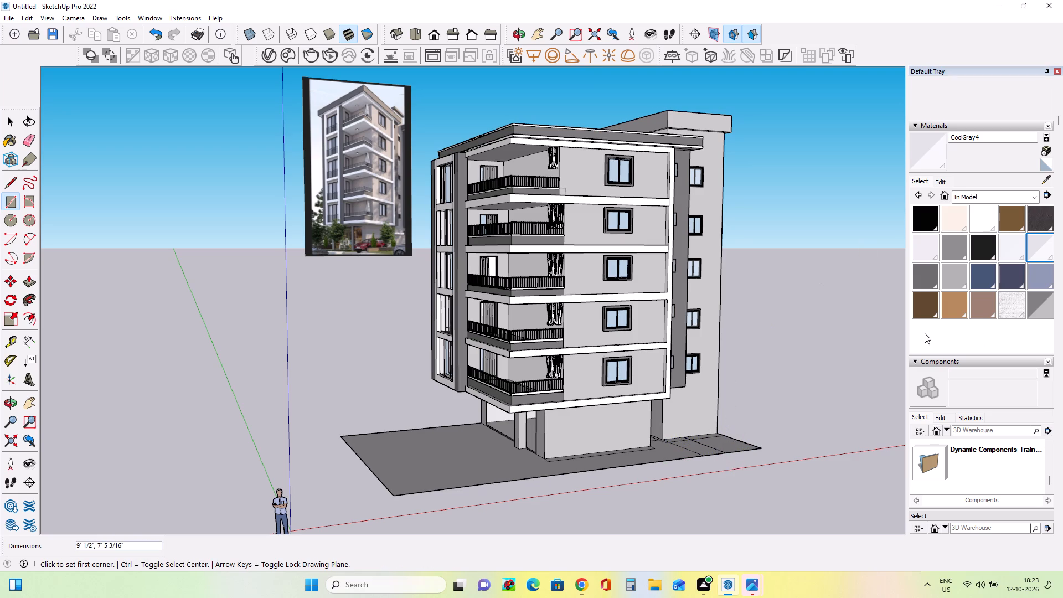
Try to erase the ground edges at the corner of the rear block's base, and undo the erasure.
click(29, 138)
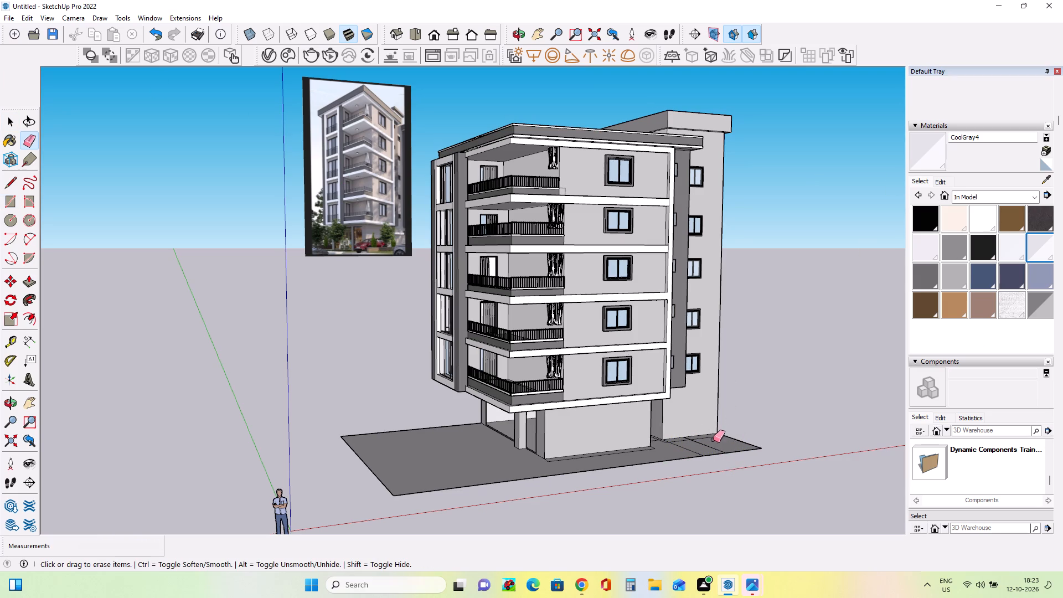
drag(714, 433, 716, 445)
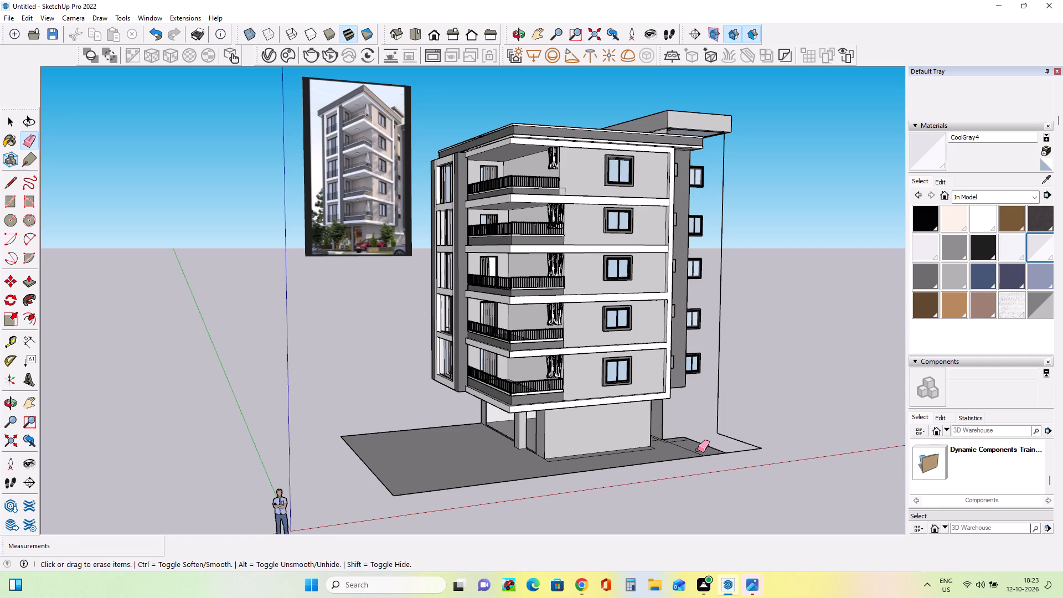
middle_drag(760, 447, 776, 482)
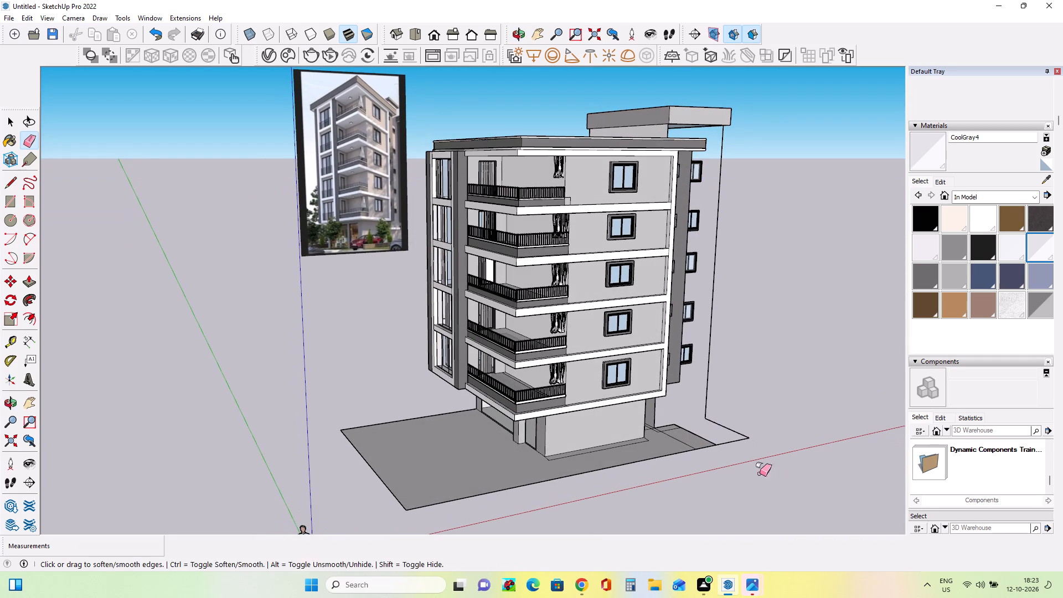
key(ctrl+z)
Erase the leftover edges on the ground around the rear block's base and along the front block's side wall.
scroll(694, 412, up, 7)
click(705, 435)
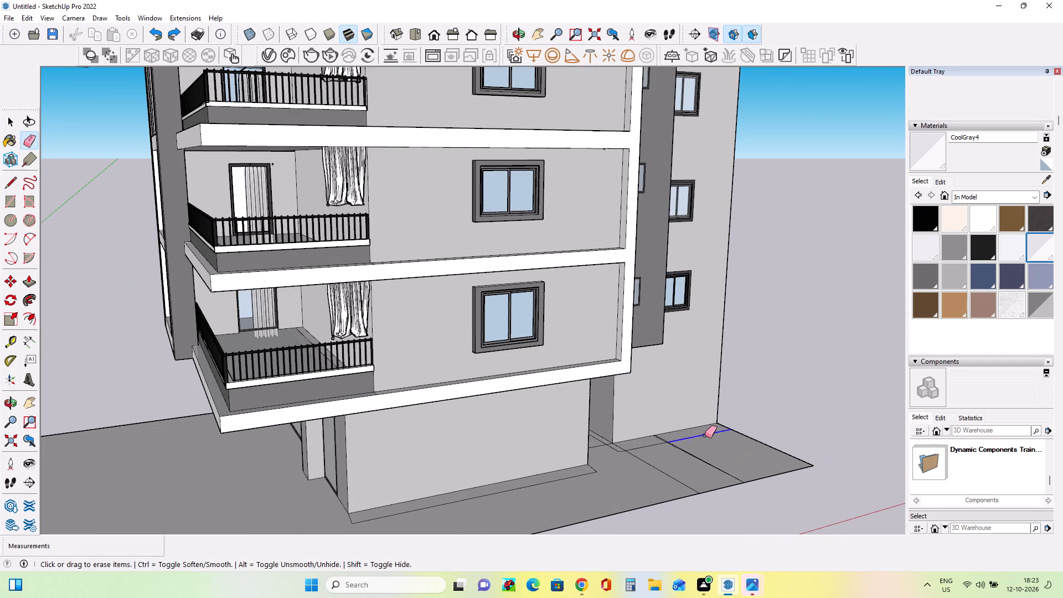
drag(694, 461, 702, 457)
drag(660, 439, 668, 448)
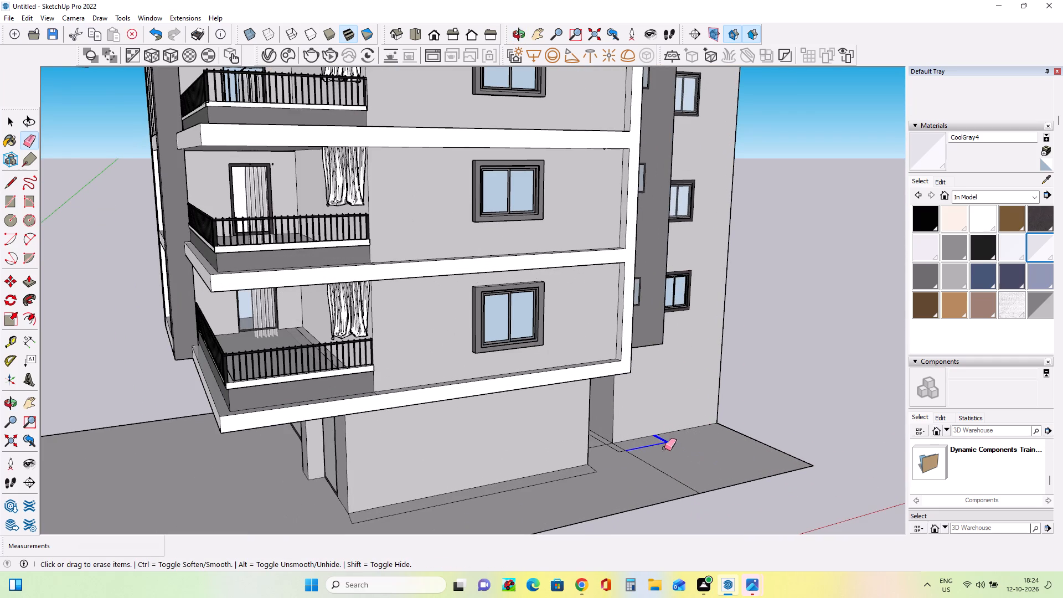
drag(609, 452, 635, 453)
drag(595, 439, 605, 454)
drag(605, 441, 605, 450)
drag(632, 462, 679, 457)
drag(580, 474, 586, 482)
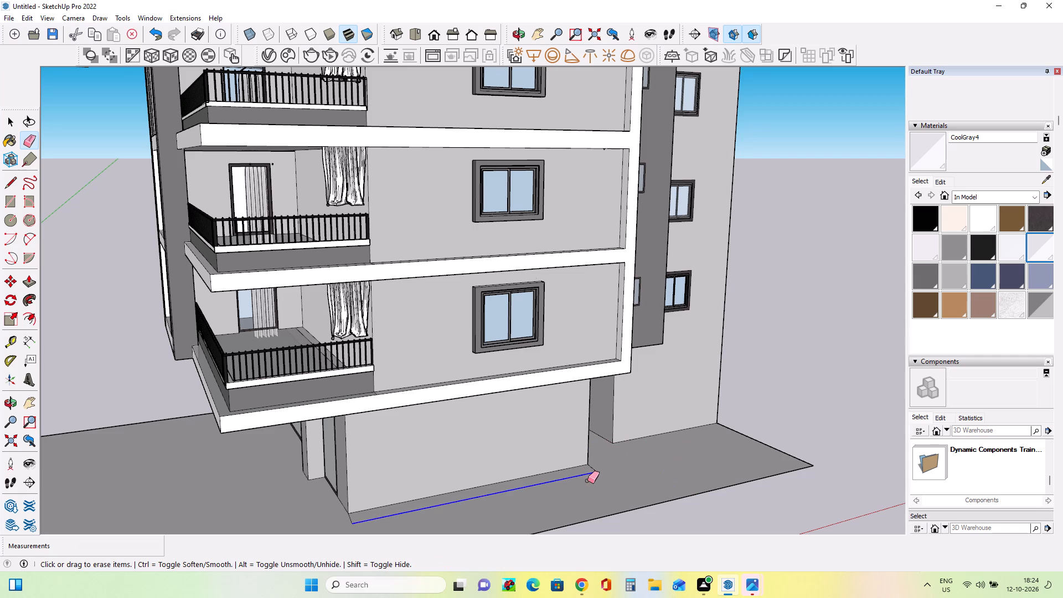
drag(592, 469, 626, 465)
drag(345, 523, 369, 519)
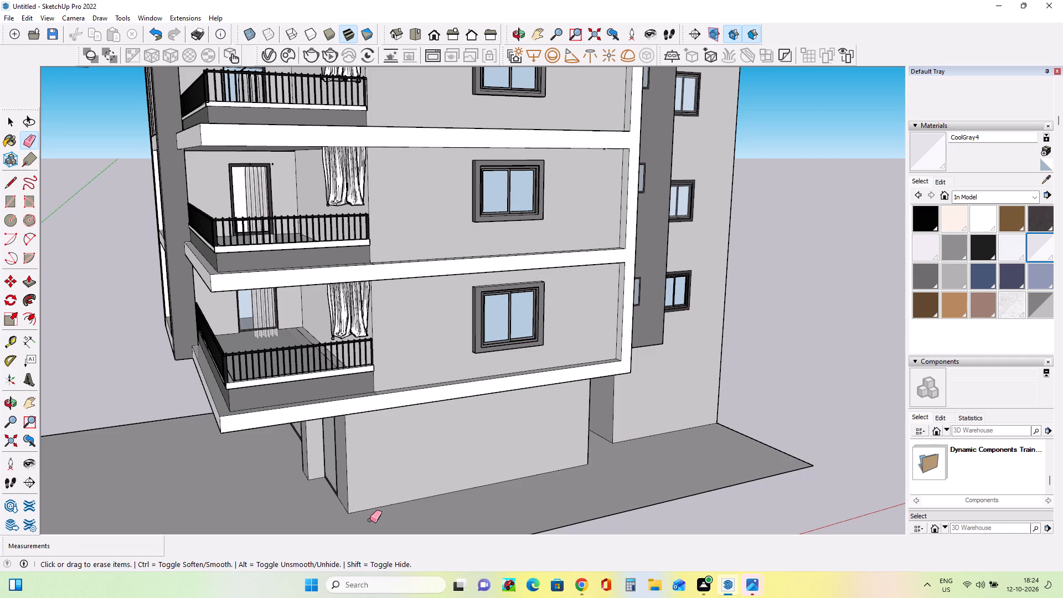
Examine the cleaned ground slab and the building's balcony and side facades alongside the reference photo.
middle_drag(554, 481, 488, 479)
scroll(501, 467, down, 13)
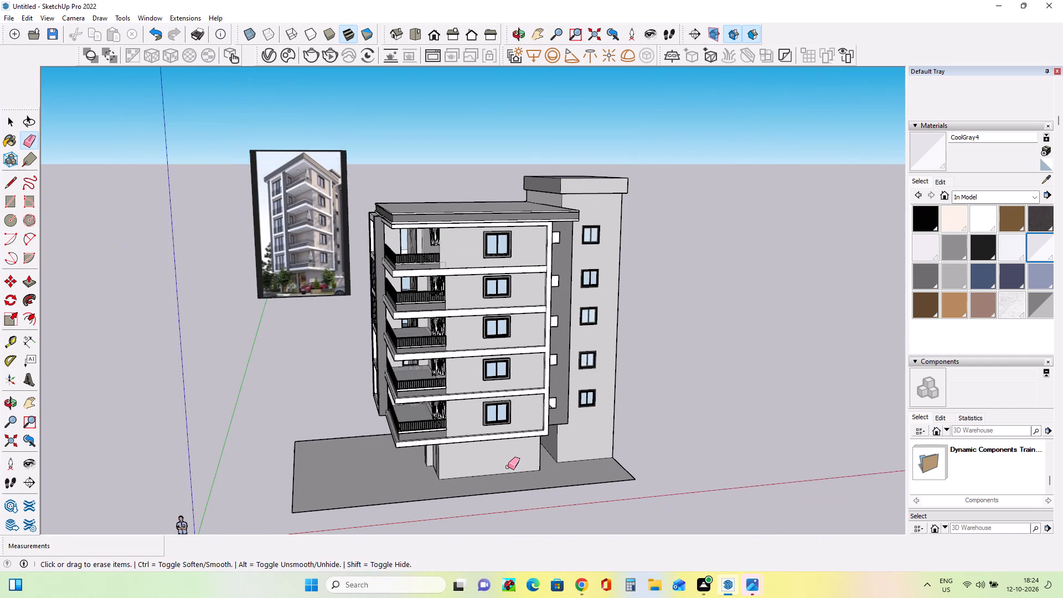
middle_drag(508, 467, 572, 437)
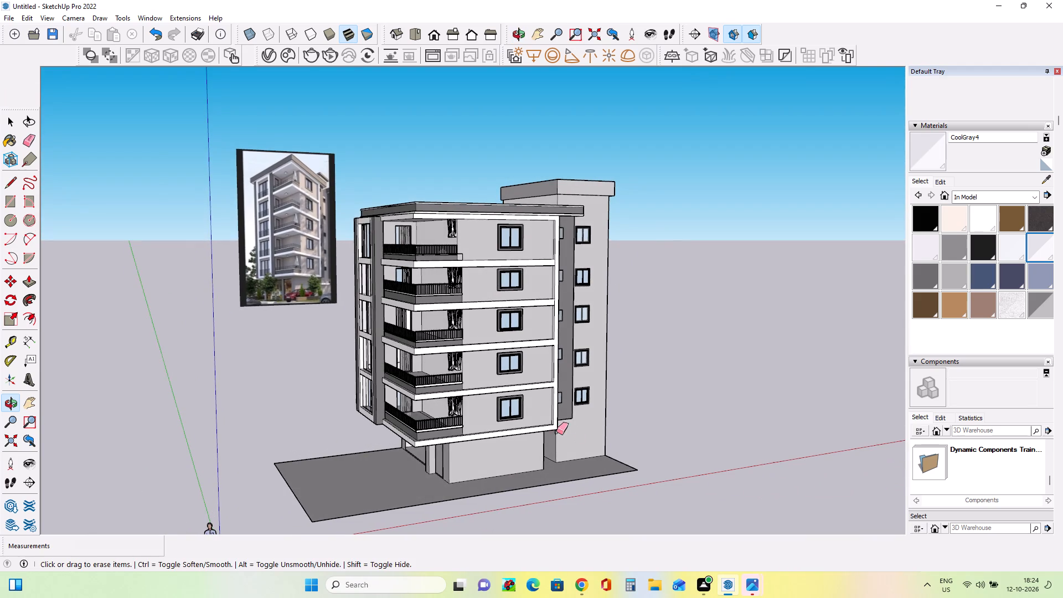
scroll(549, 430, up, 3)
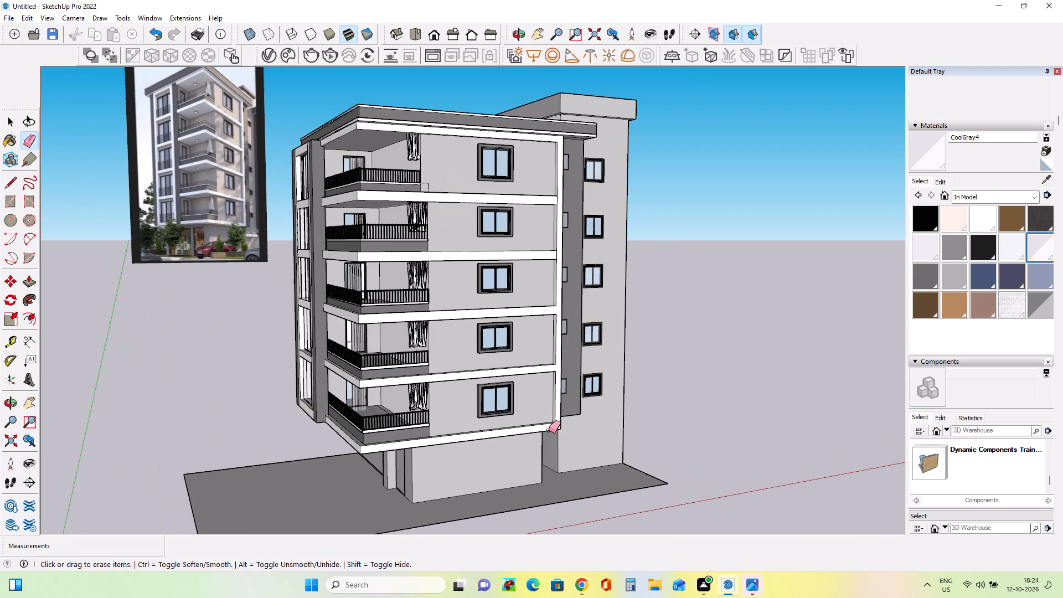
scroll(549, 430, up, 1)
middle_drag(549, 430, 566, 429)
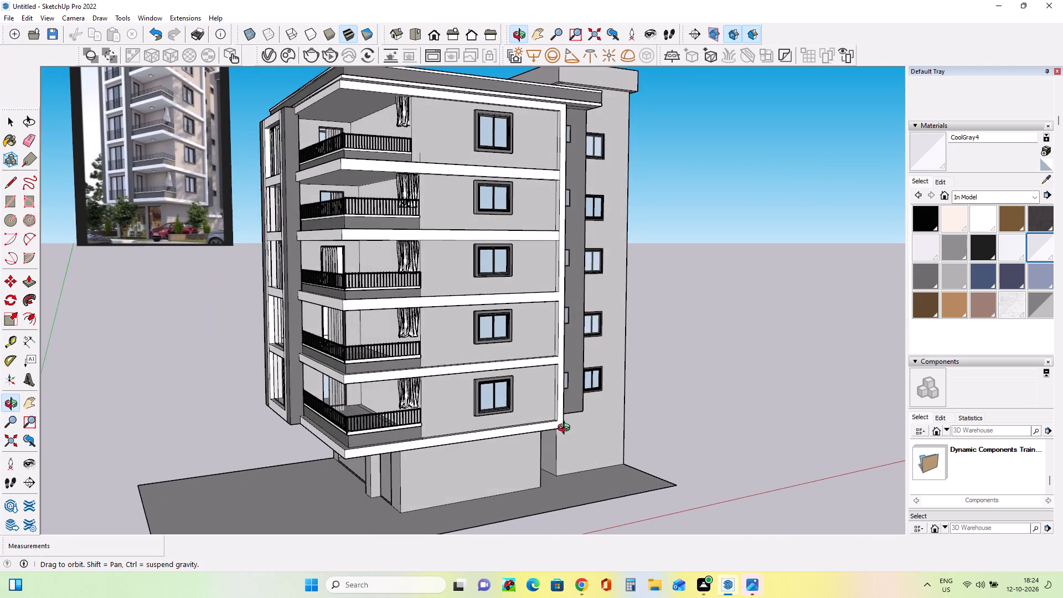
middle_drag(566, 429, 571, 430)
middle_drag(336, 413, 348, 422)
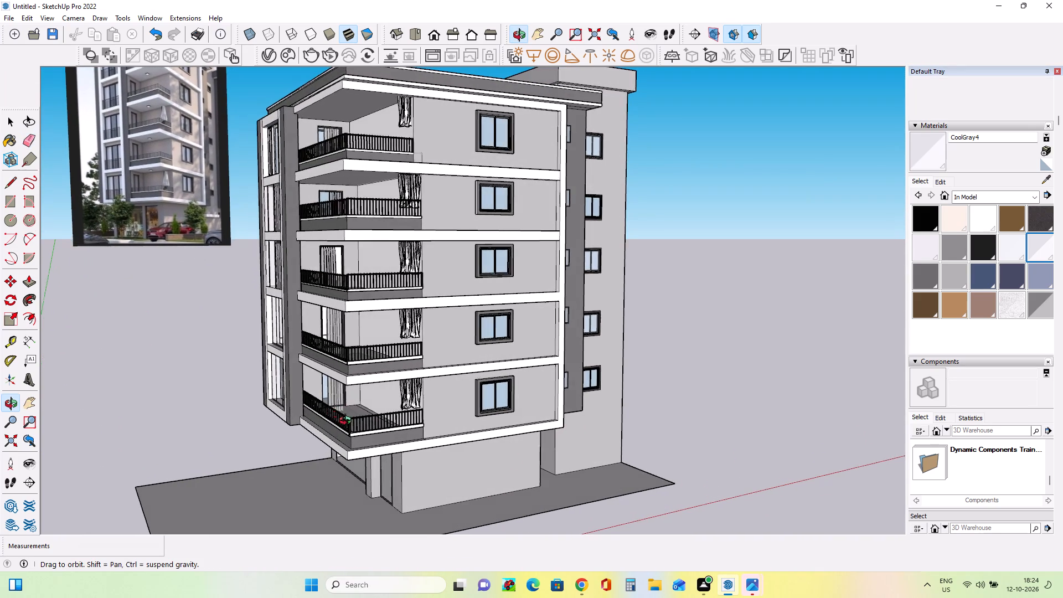
middle_drag(348, 422, 375, 461)
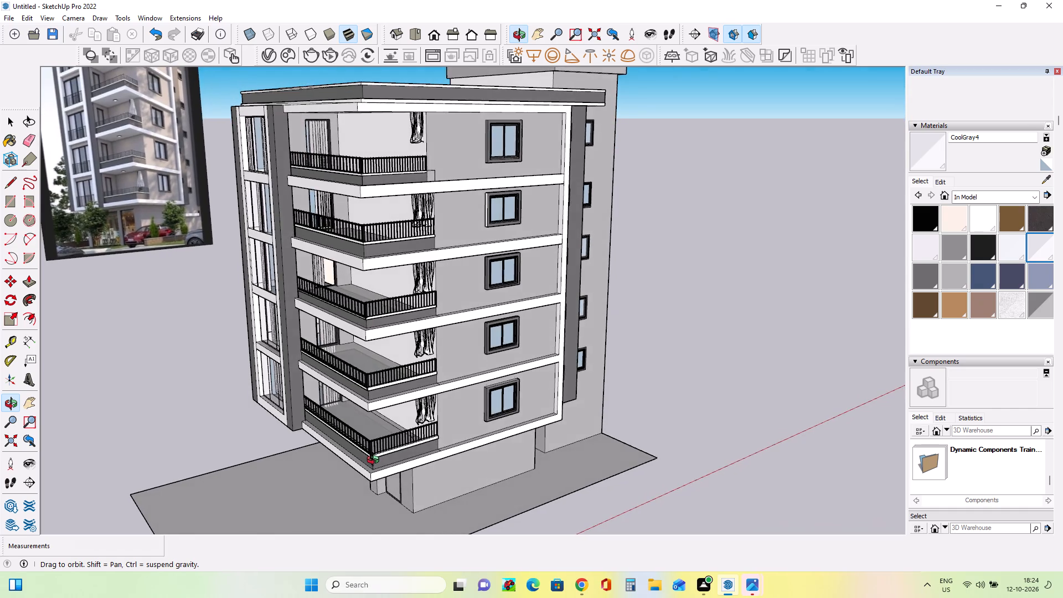
middle_drag(375, 461, 389, 465)
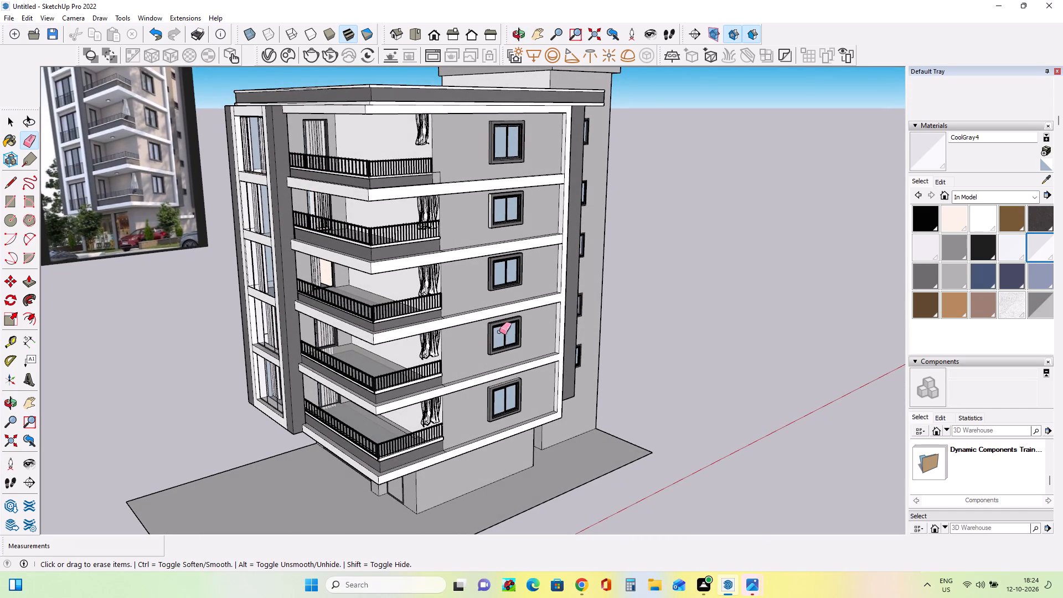
middle_drag(515, 341, 489, 327)
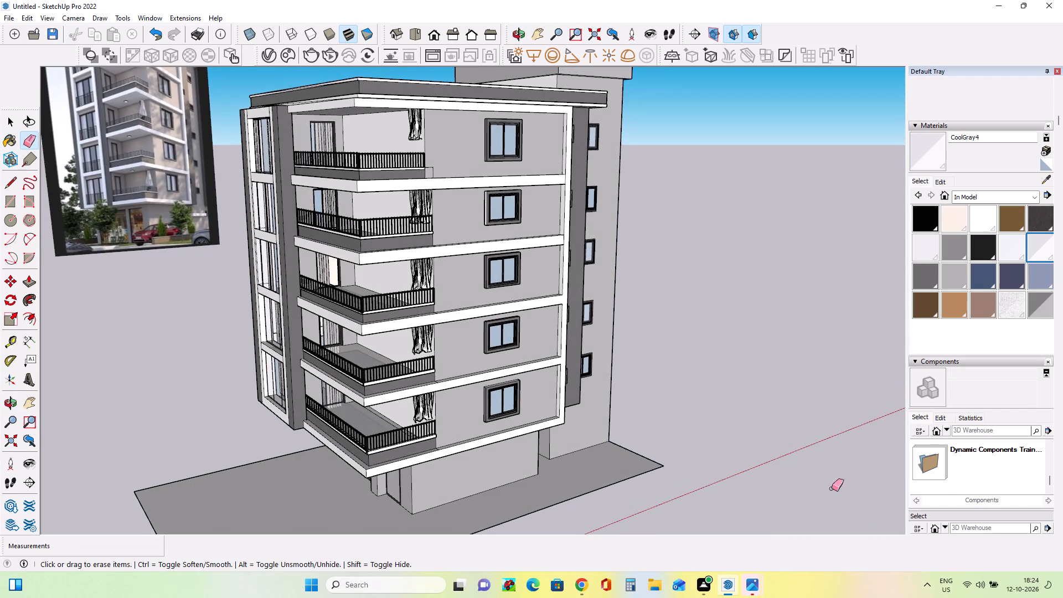
Paint the ground slab with Grass Dark Green from the Landscaping, Fencing and Vegetation materials.
click(998, 196)
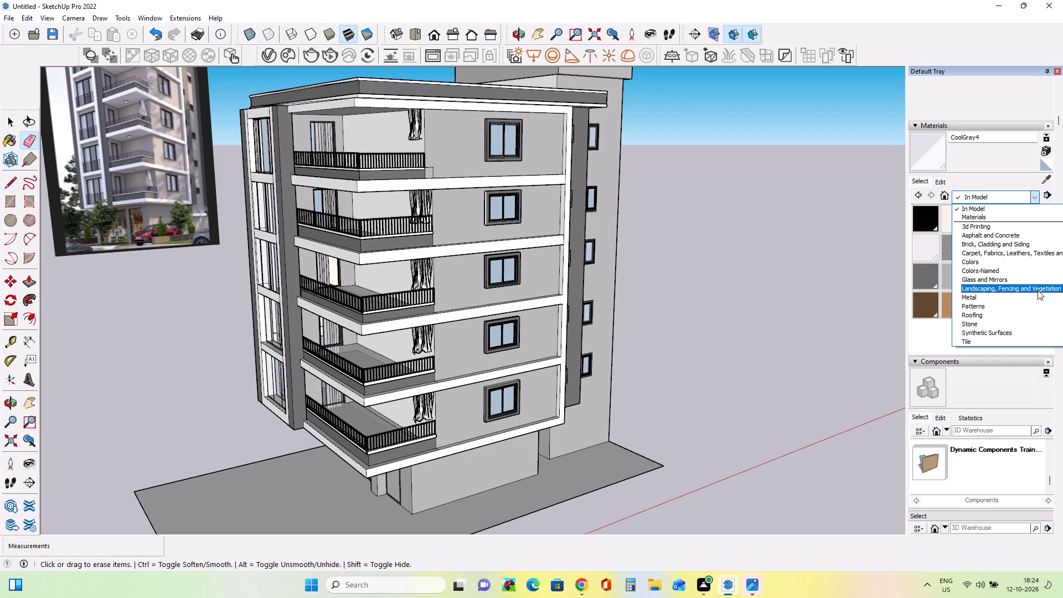
click(1038, 290)
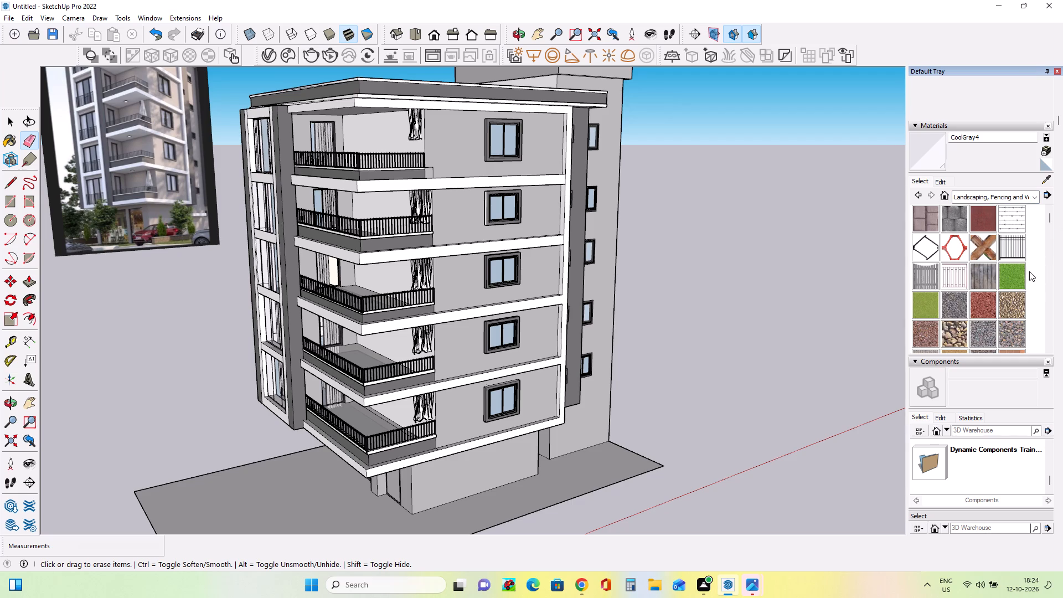
click(1023, 272)
click(299, 520)
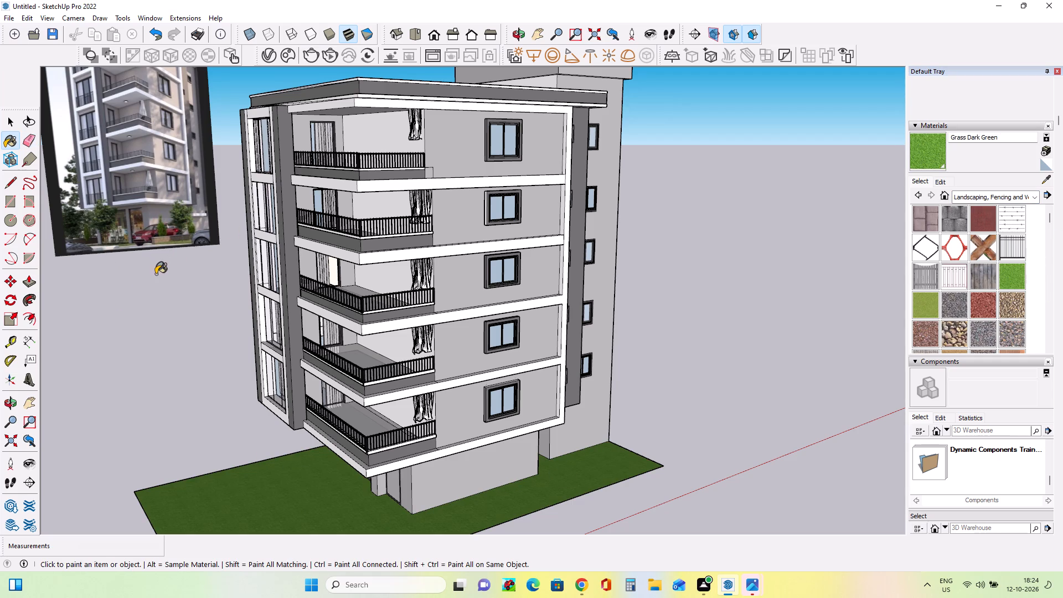
Draw a rectangle about 32' 3" by 4' on the grass along its outer edge, starting at the corner beside the rear block.
scroll(125, 234, up, 8)
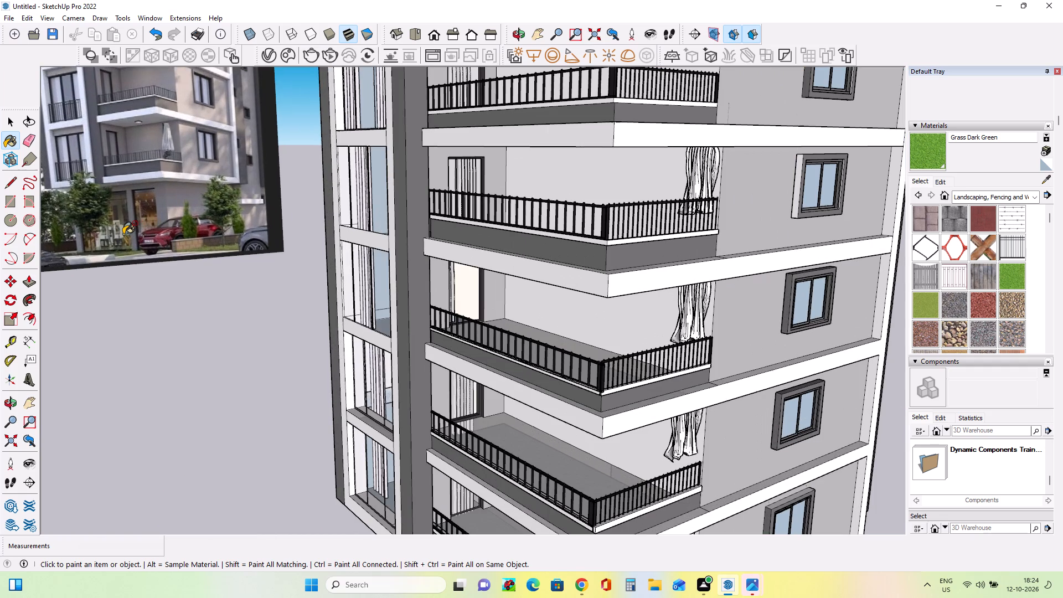
scroll(125, 234, down, 4)
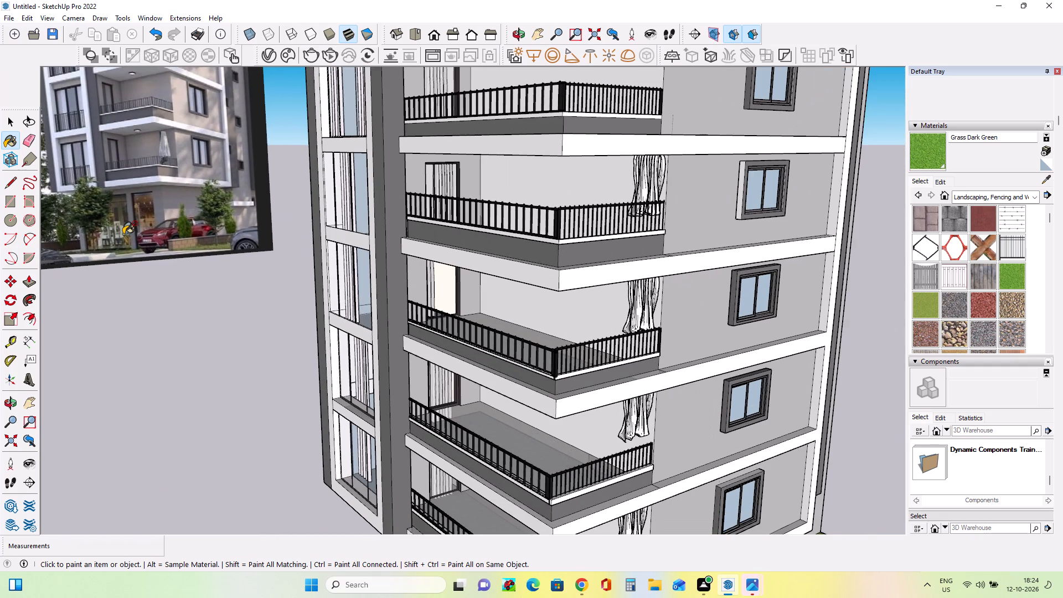
scroll(125, 234, down, 8)
middle_drag(393, 370, 396, 382)
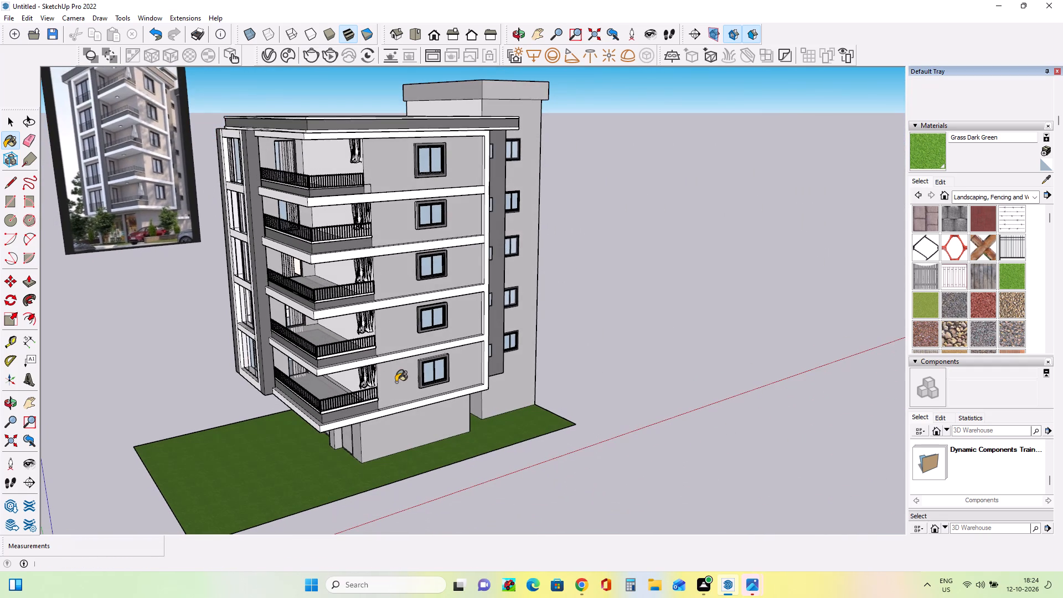
click(12, 200)
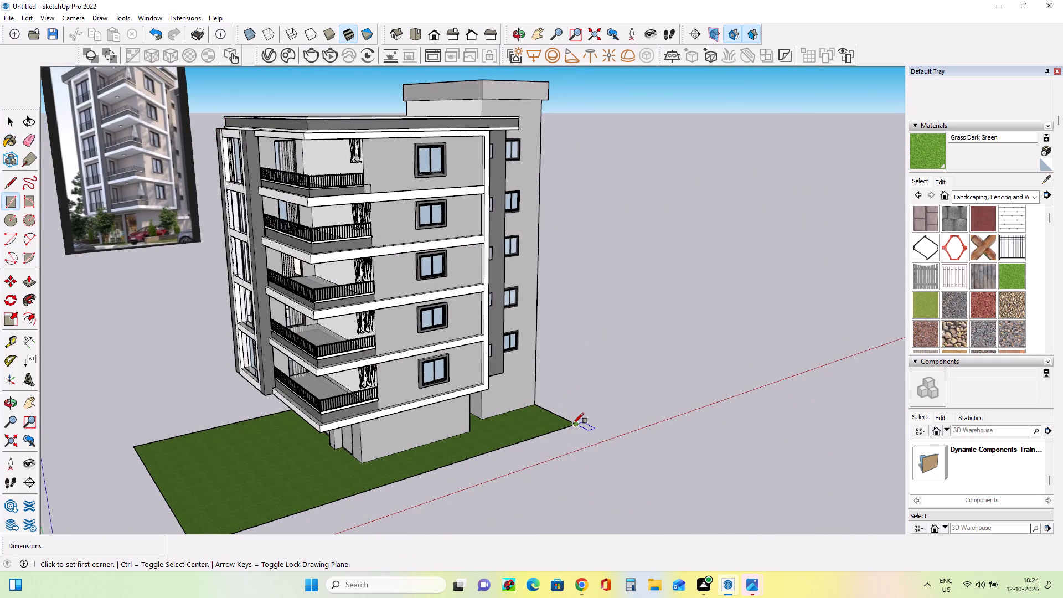
click(573, 424)
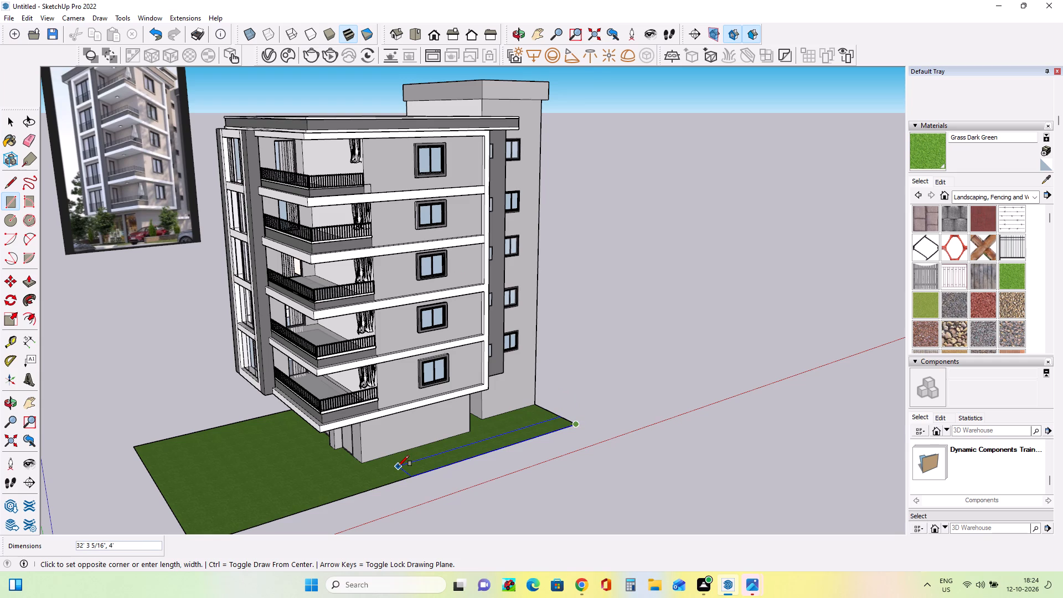
click(398, 466)
Pull the strip up into a boundary wall and push its building-side face in about 2' 6" to thin it.
click(27, 285)
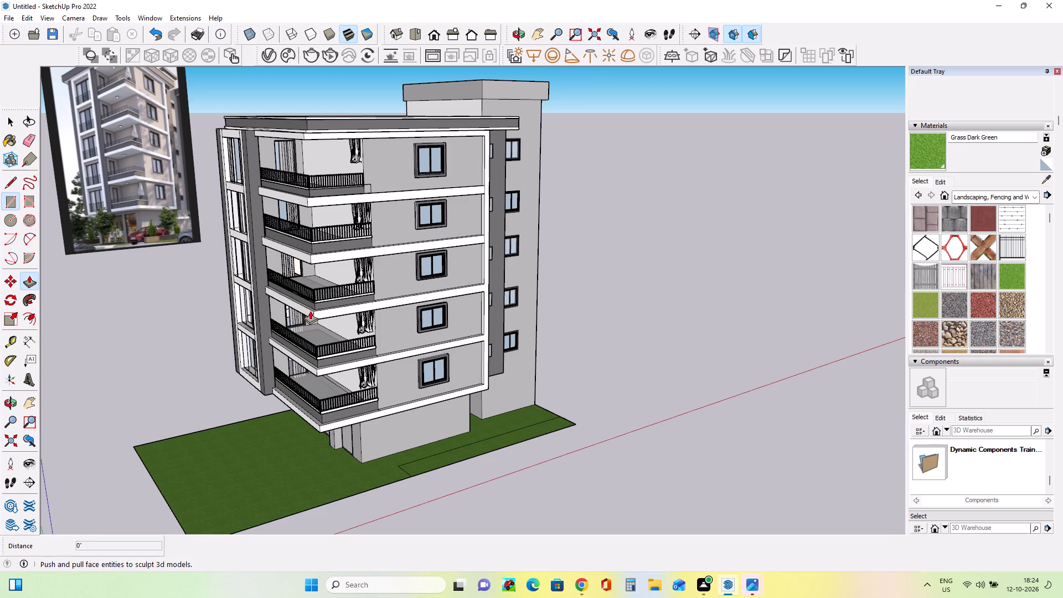
click(458, 457)
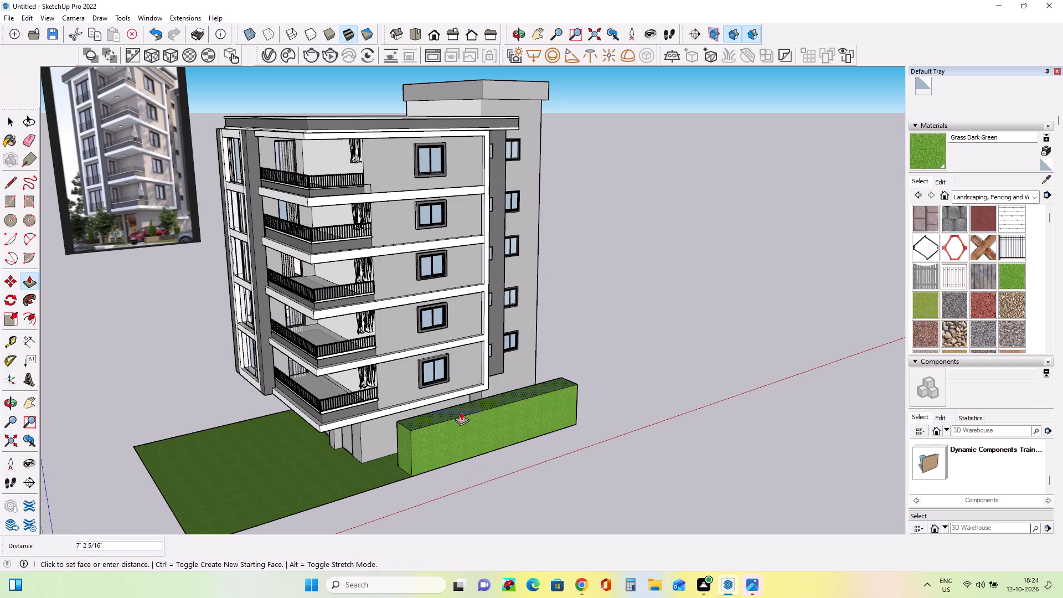
click(461, 410)
middle_drag(415, 463, 817, 415)
click(499, 456)
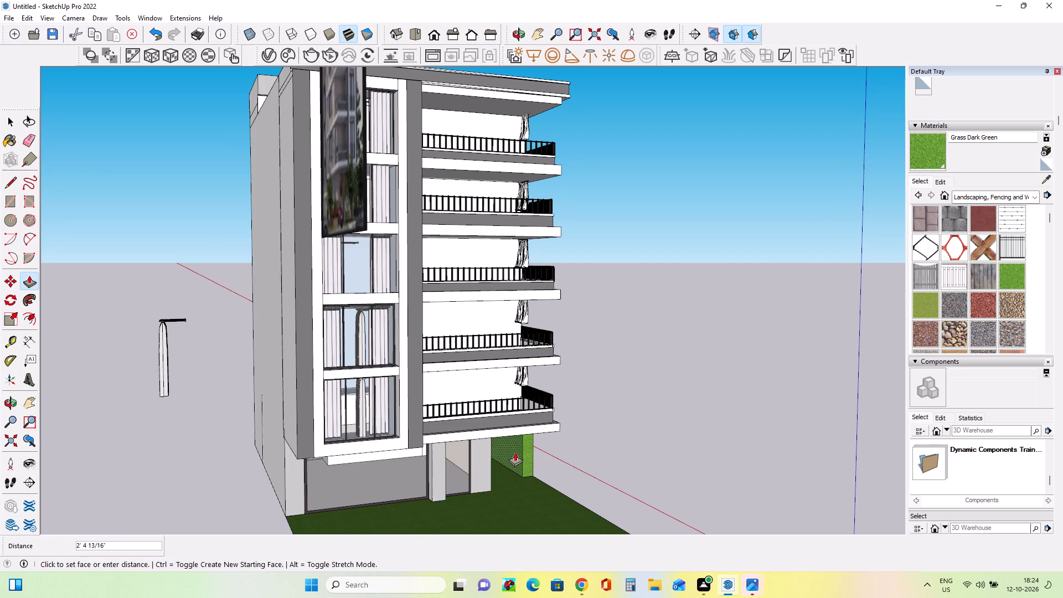
click(515, 452)
Paint the boundary wall's outer side, end and top faces with Polished Concrete Old from the Asphalt and Concrete materials.
middle_drag(662, 444, 377, 430)
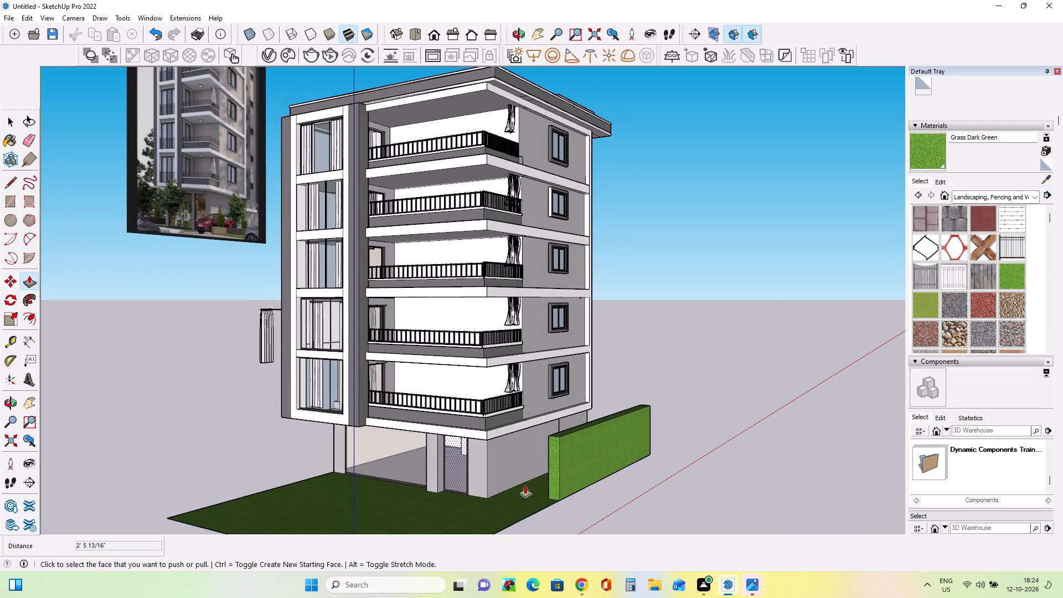
middle_drag(559, 501, 489, 538)
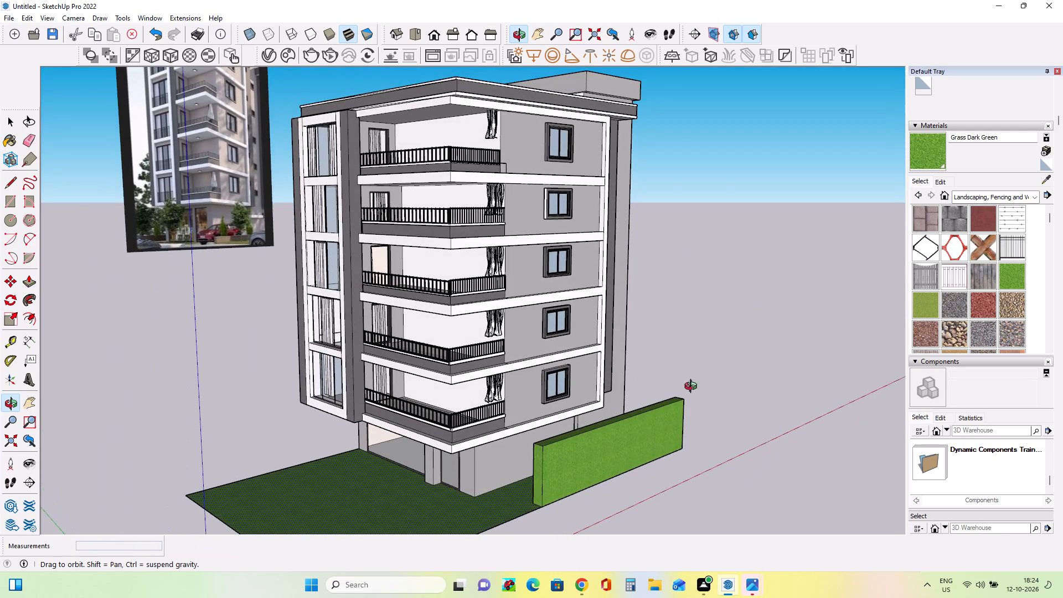
click(977, 199)
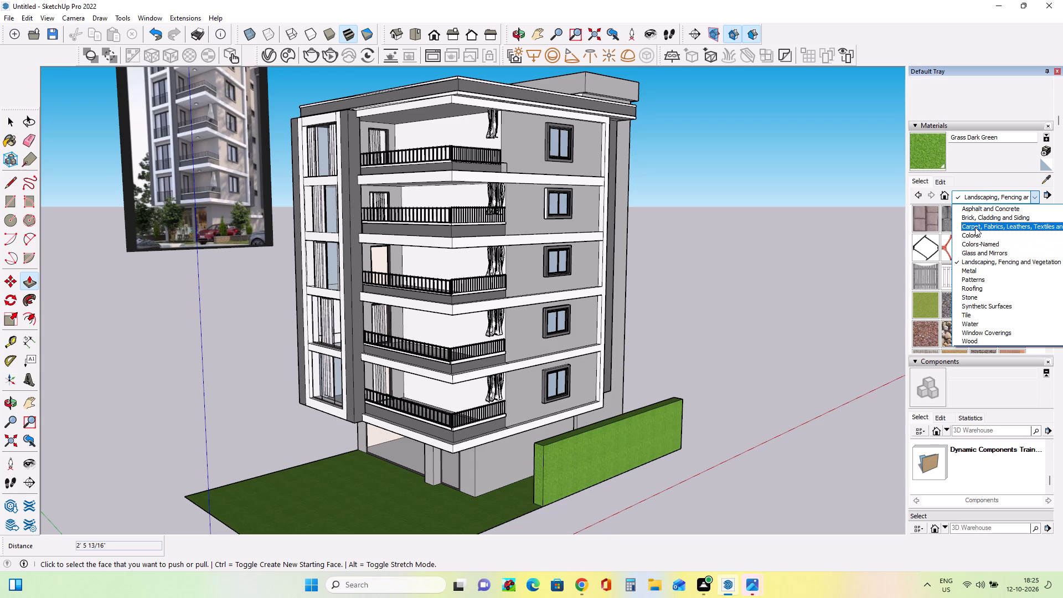
scroll(974, 220, up, 4)
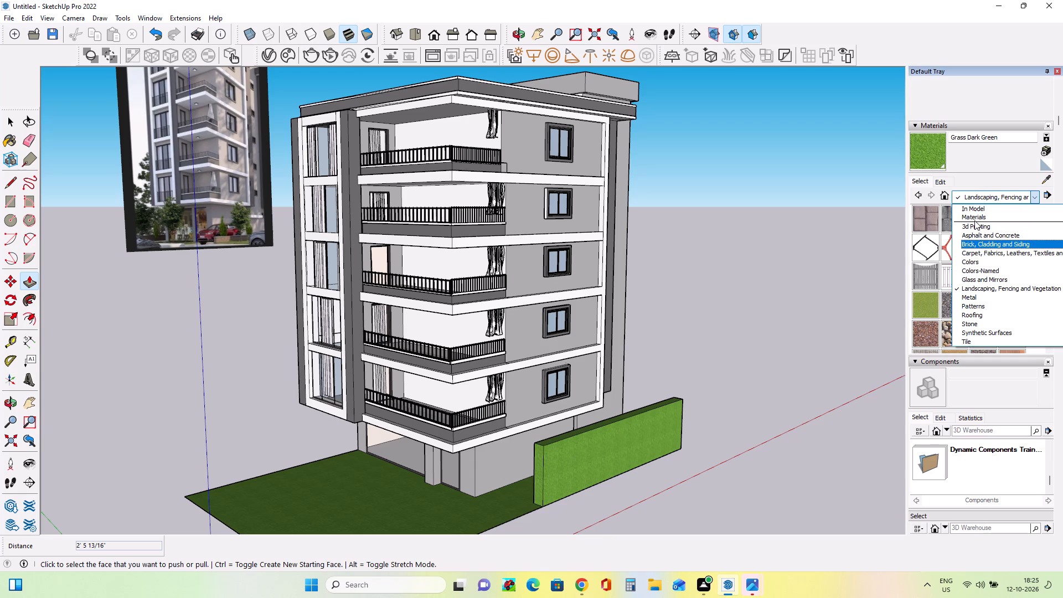
scroll(974, 220, up, 3)
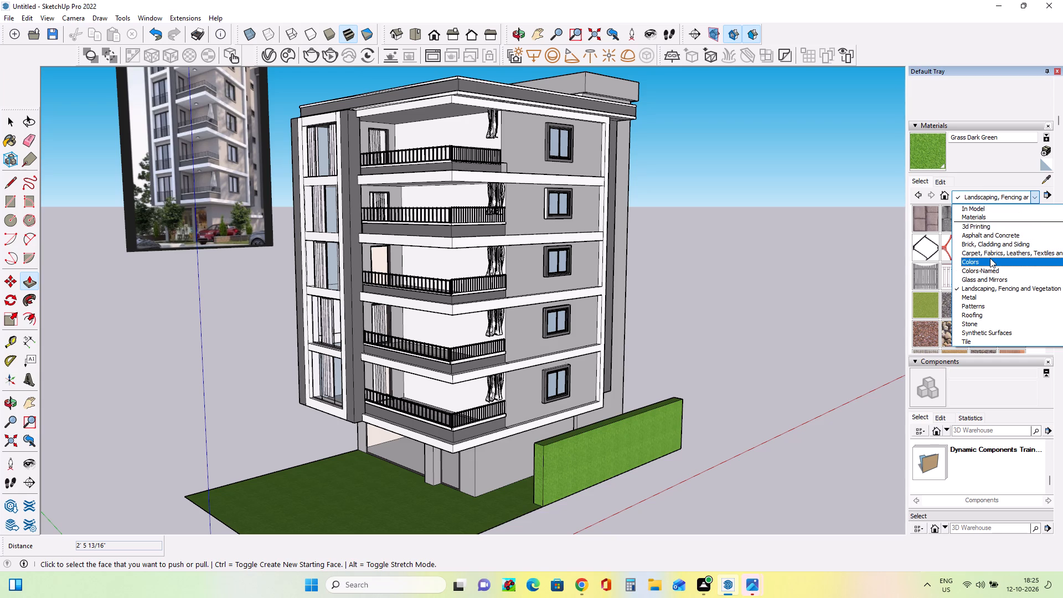
click(988, 238)
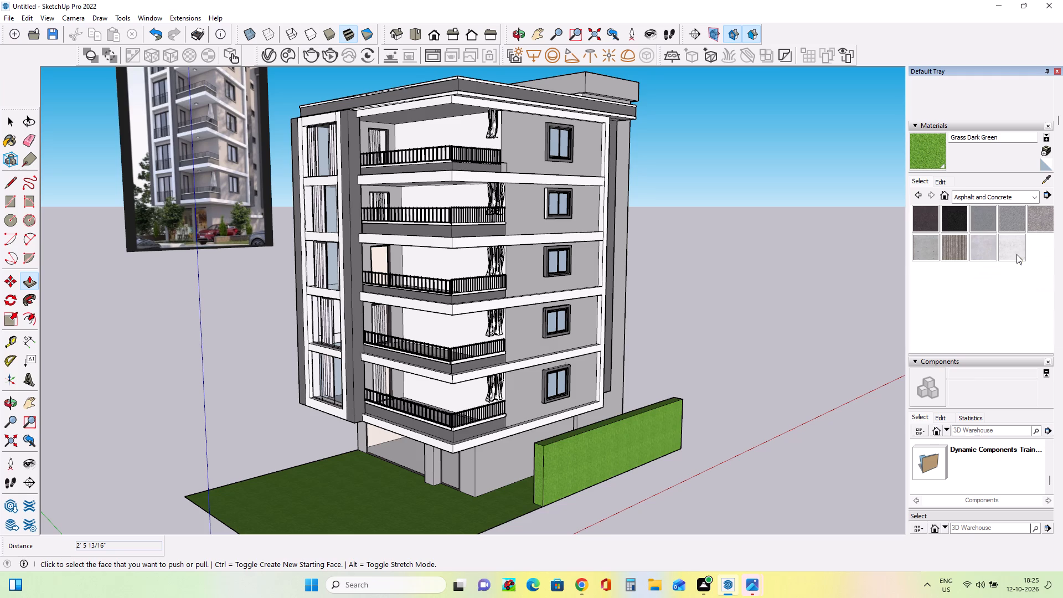
click(1016, 254)
click(594, 454)
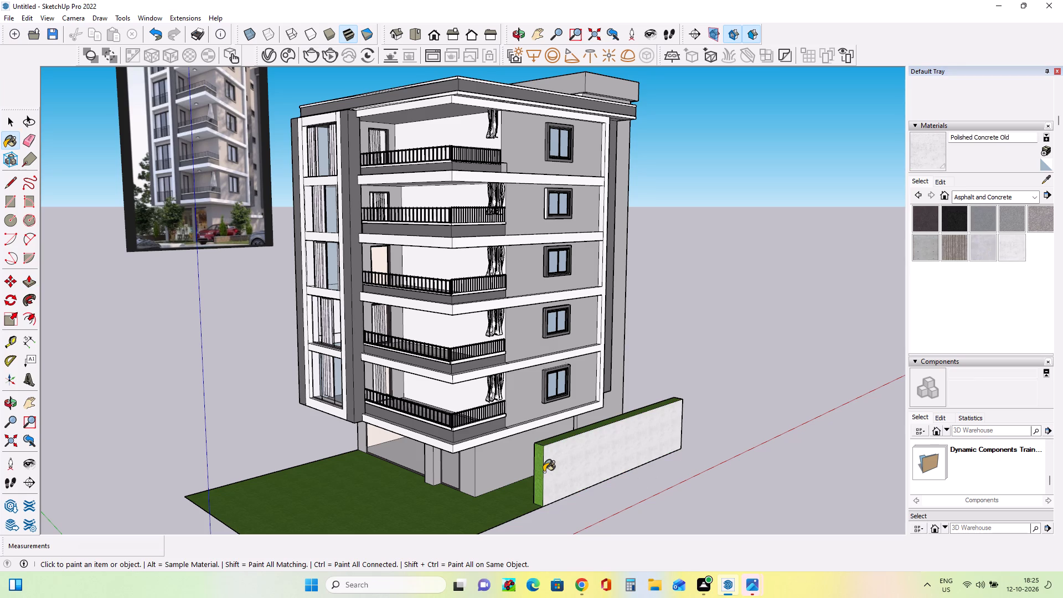
click(541, 477)
click(545, 443)
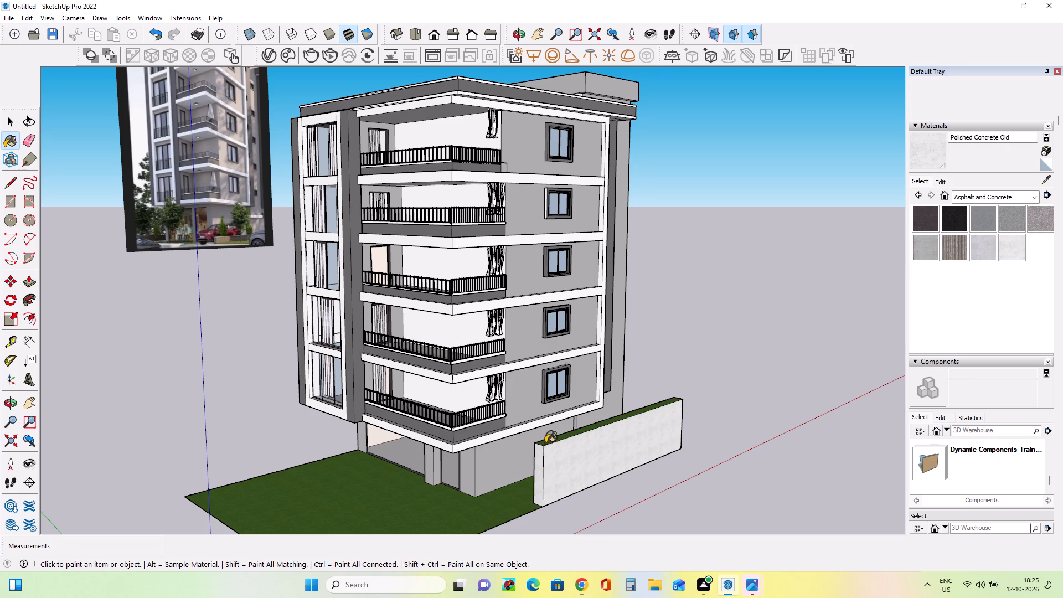
Draw a rectangle about 11' 7" by 1' 6" on the grass edge, continuing from the near end of the concrete boundary wall.
middle_drag(689, 441, 680, 442)
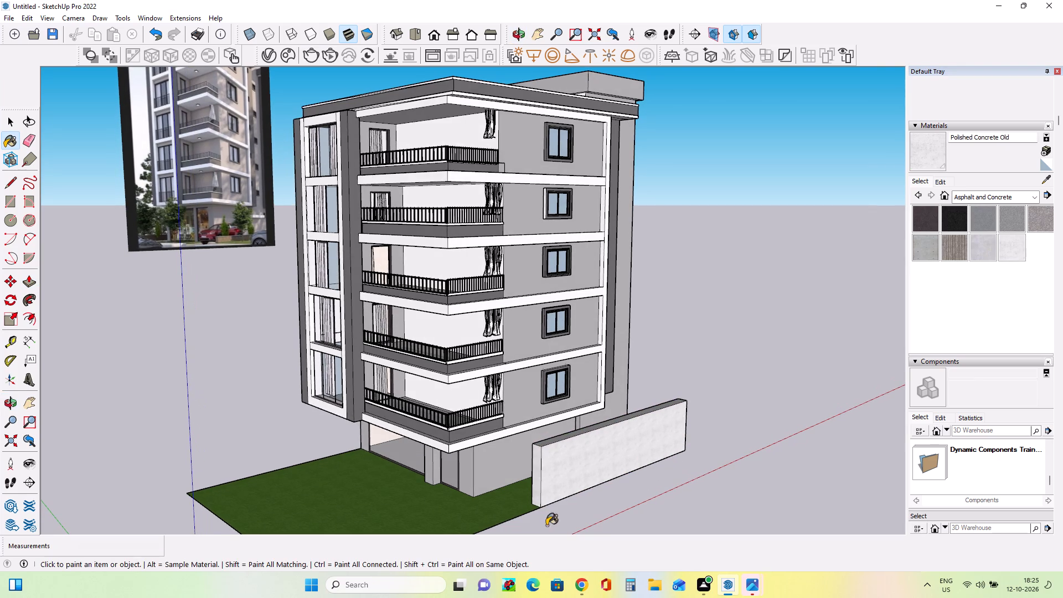
scroll(521, 542, up, 5)
click(2, 209)
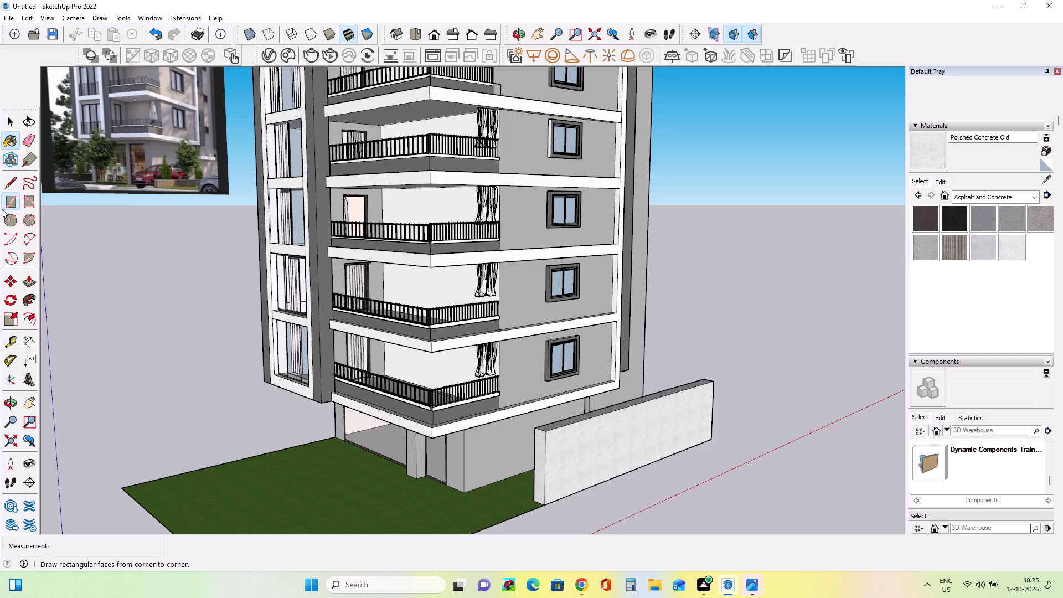
click(544, 507)
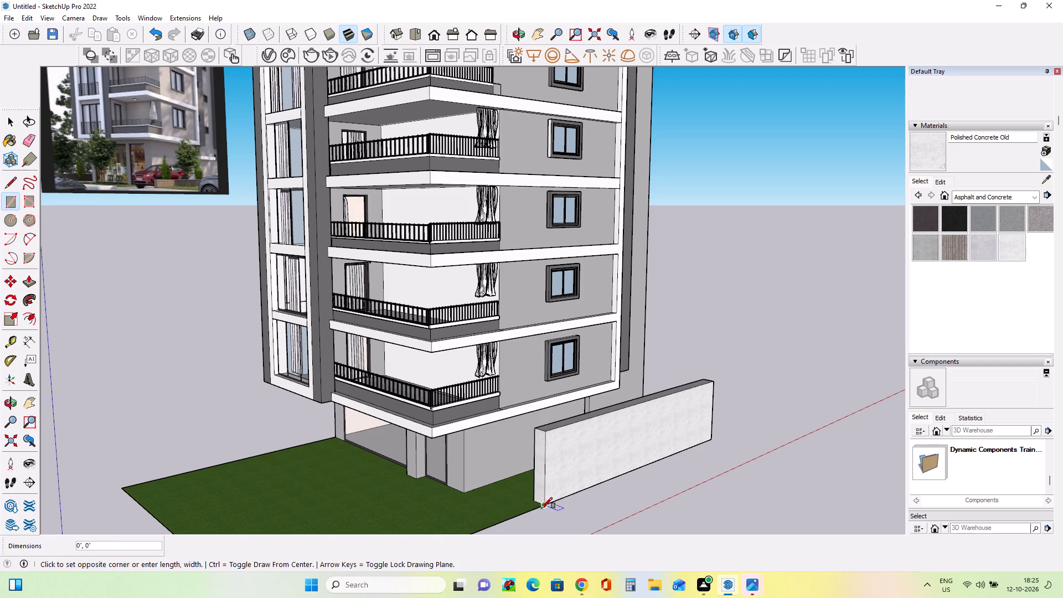
click(448, 533)
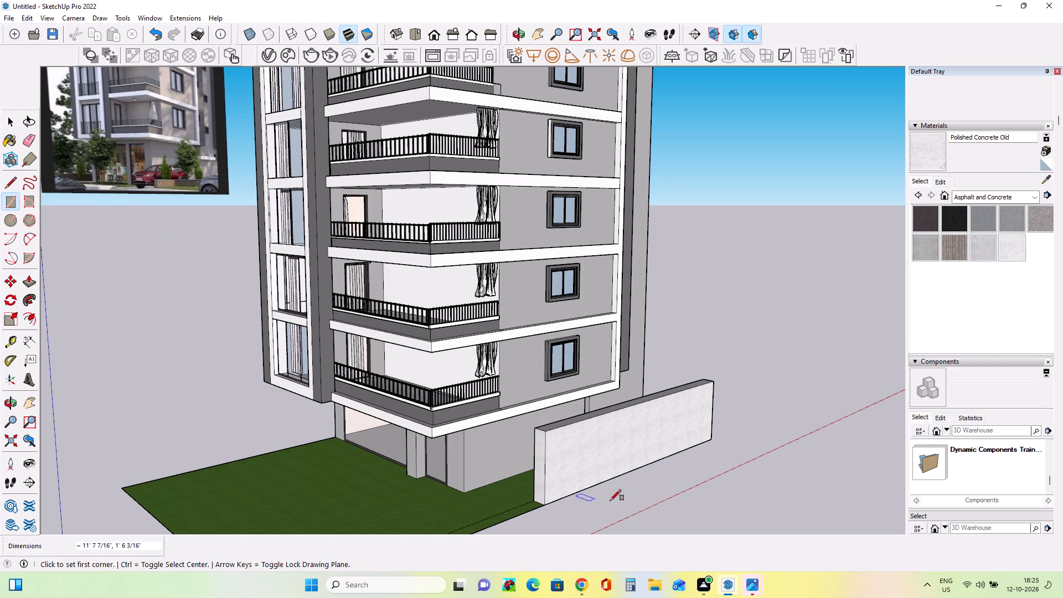
Pull the new strip up about 3' 4 3/4" into a low wall adjoining the taller boundary wall.
middle_click(610, 501)
scroll(572, 517, up, 1)
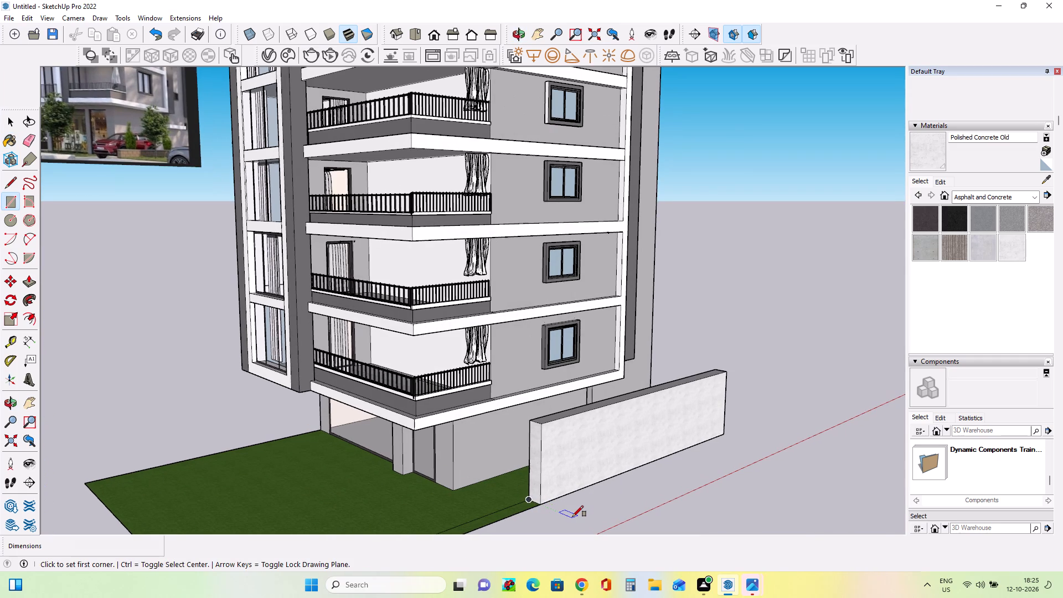
middle_click(572, 517)
click(925, 254)
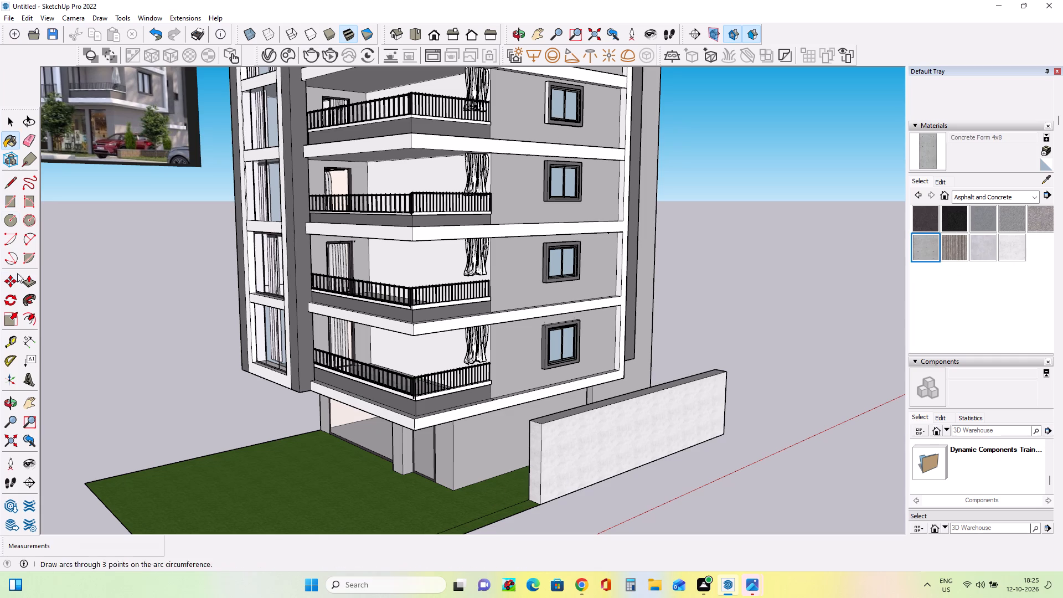
click(30, 286)
click(514, 506)
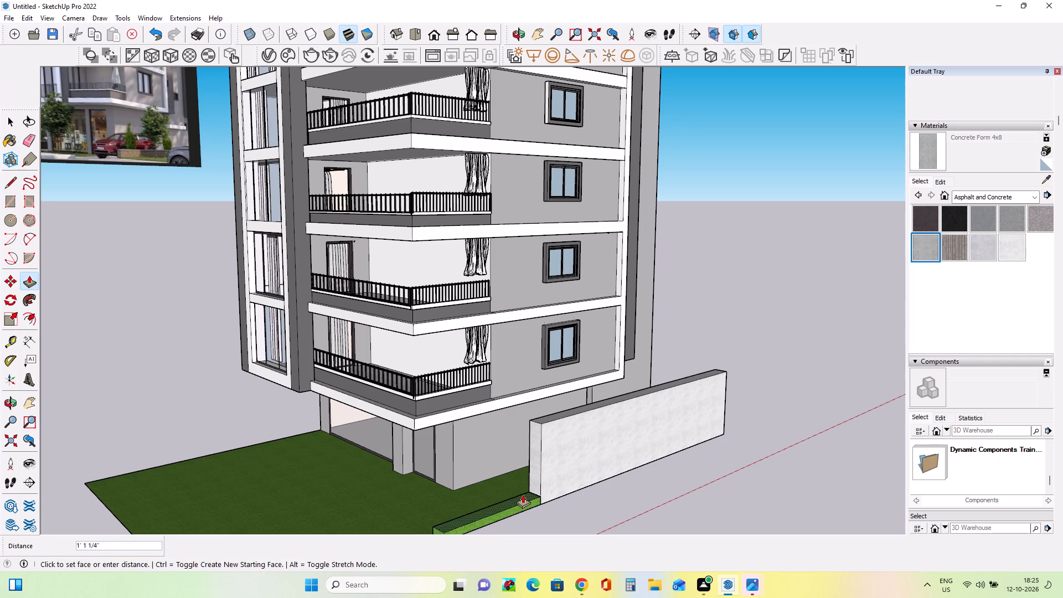
click(533, 472)
Paint the low wall's outer side, end and top faces with Concrete Form 4x8 from the Asphalt and Concrete materials.
click(927, 256)
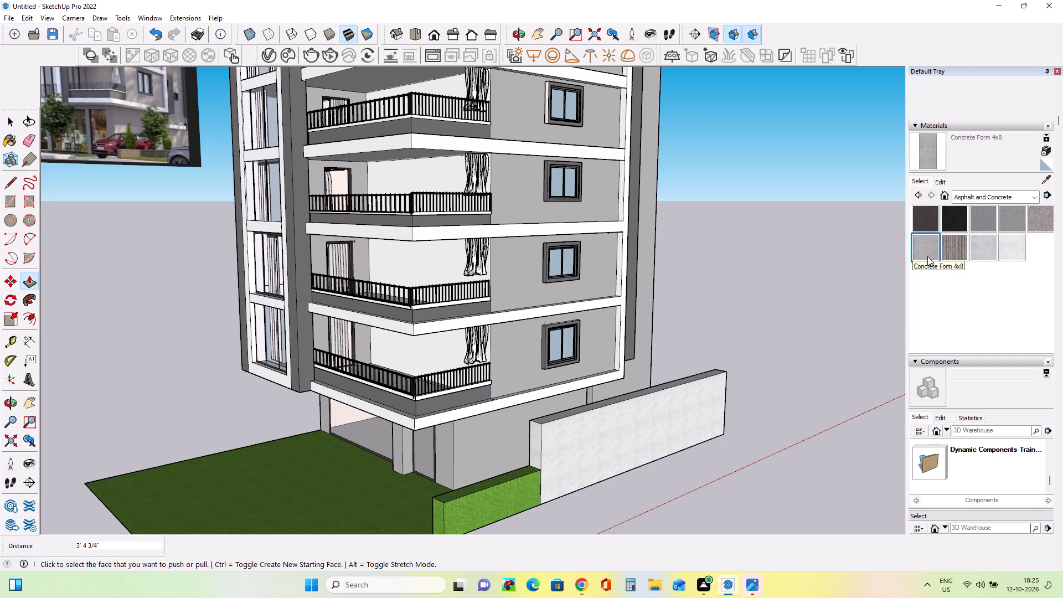
click(503, 512)
click(439, 520)
click(463, 492)
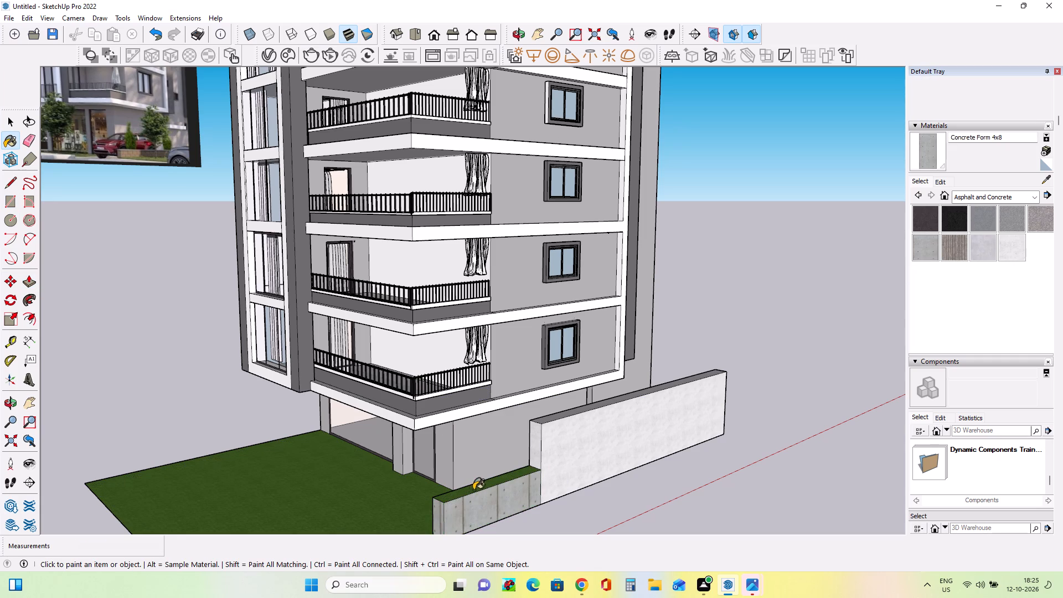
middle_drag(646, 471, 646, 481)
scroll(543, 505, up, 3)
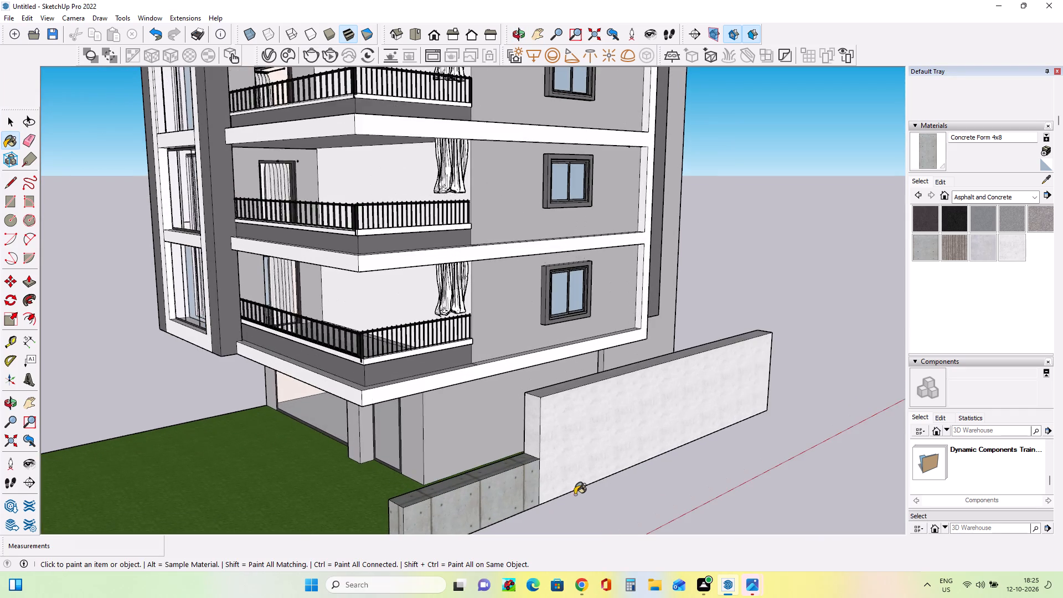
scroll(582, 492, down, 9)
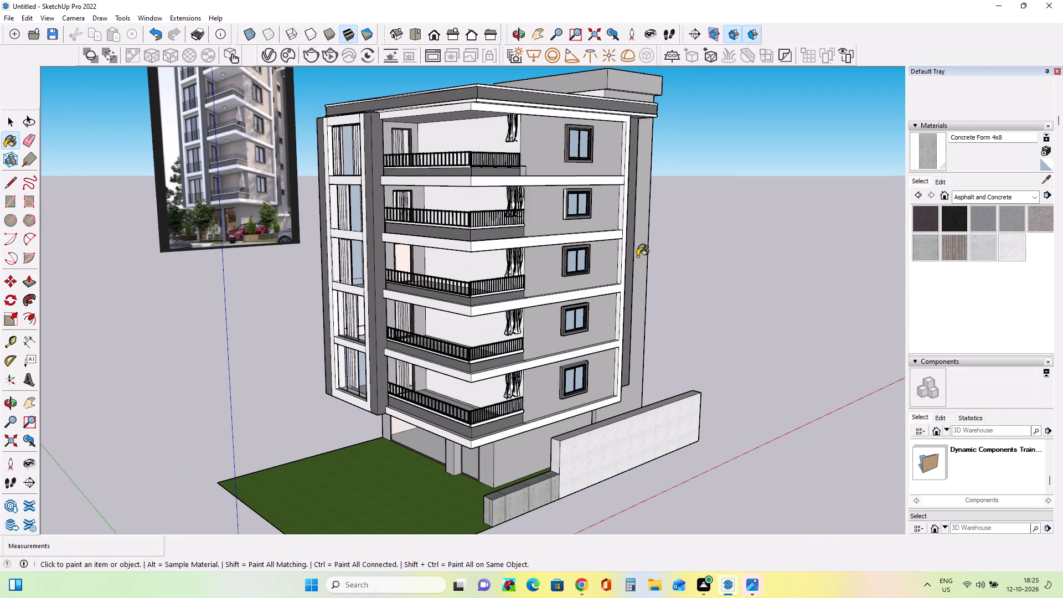
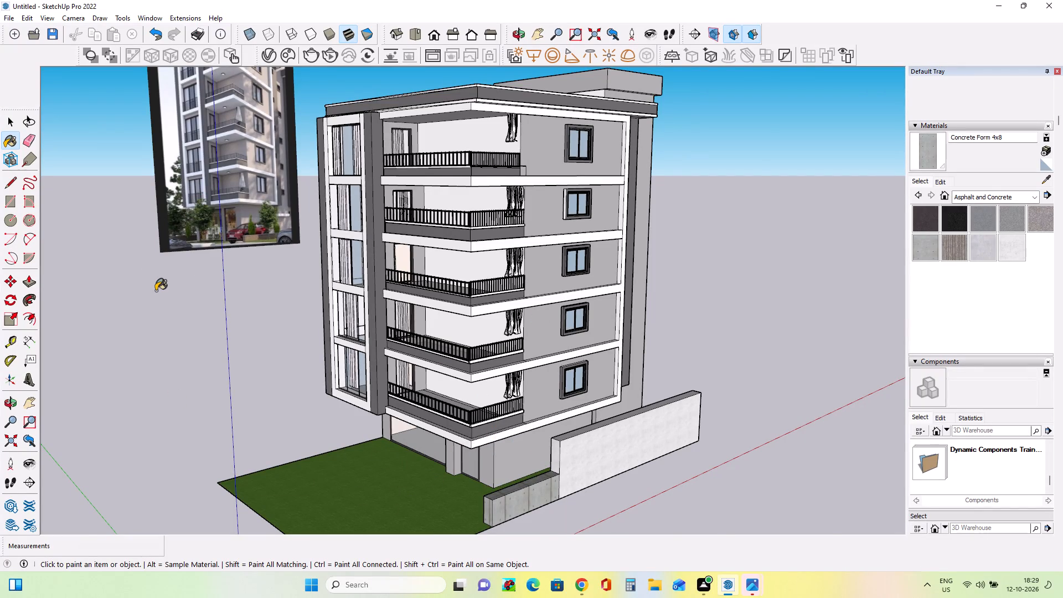
Examine the street-level planting in the reference photo and compare it with the building and its grass-covered ground.
scroll(156, 291, up, 4)
scroll(193, 275, down, 1)
scroll(193, 275, up, 19)
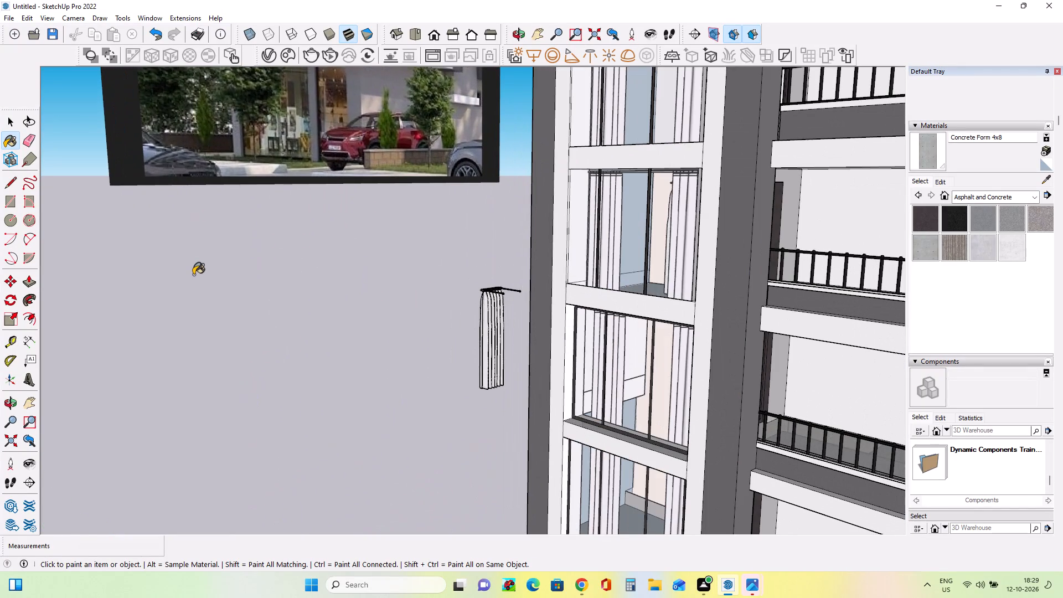
scroll(193, 275, down, 1)
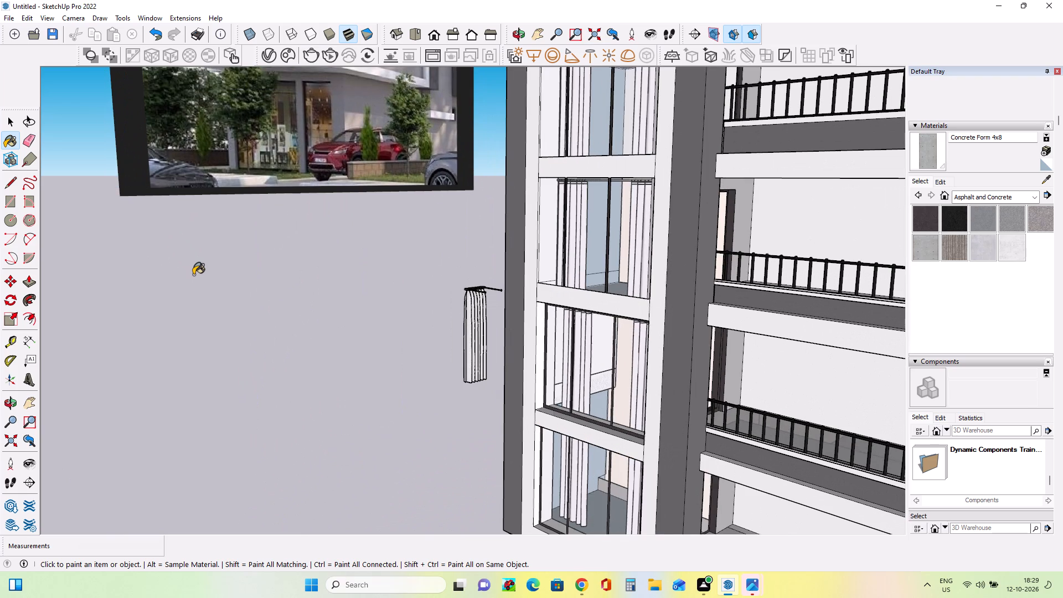
scroll(193, 275, down, 12)
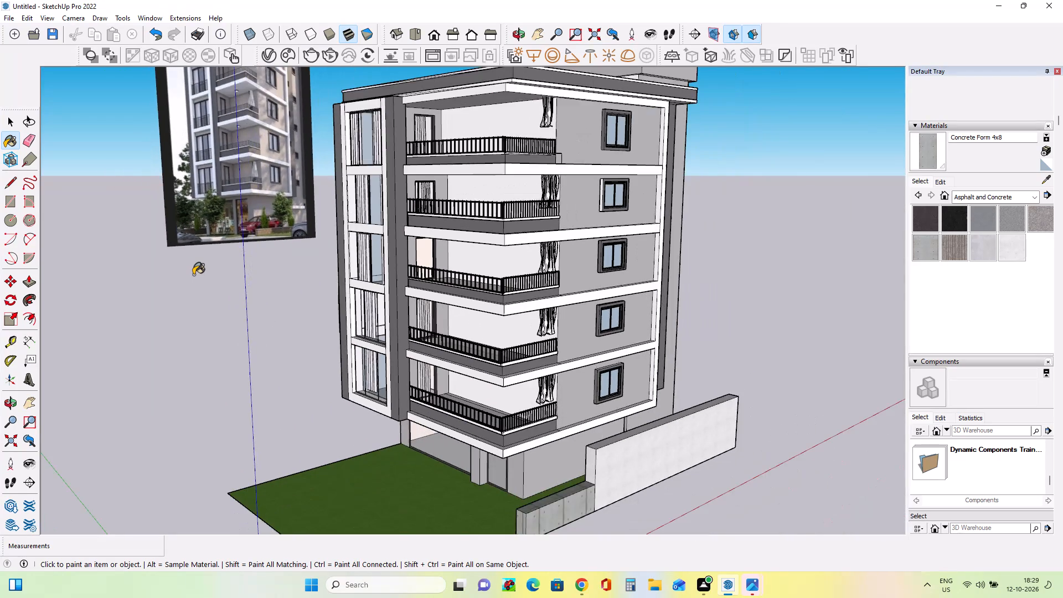
scroll(193, 275, down, 4)
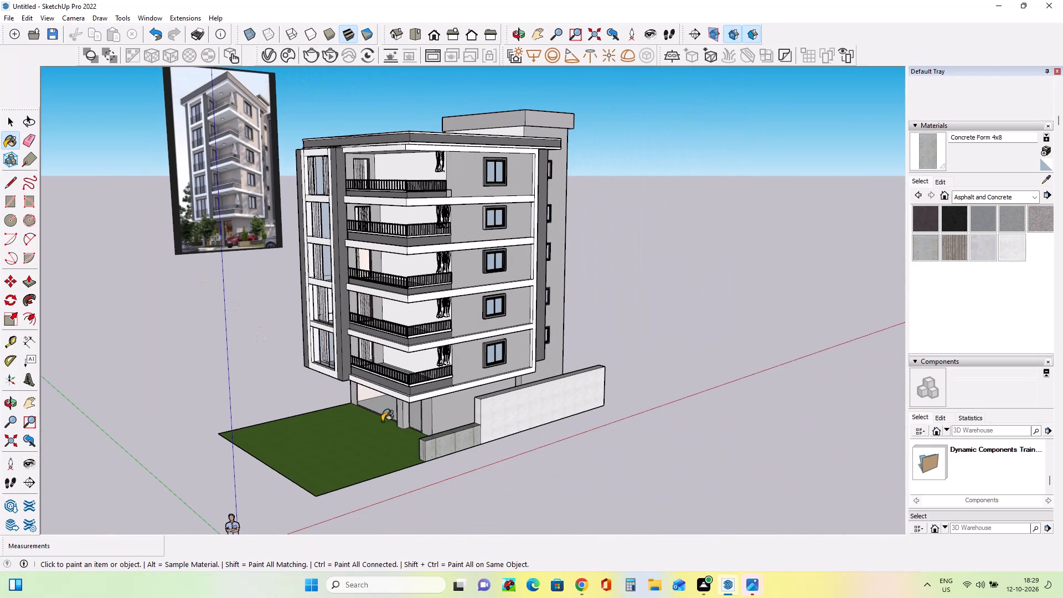
middle_drag(458, 455, 473, 439)
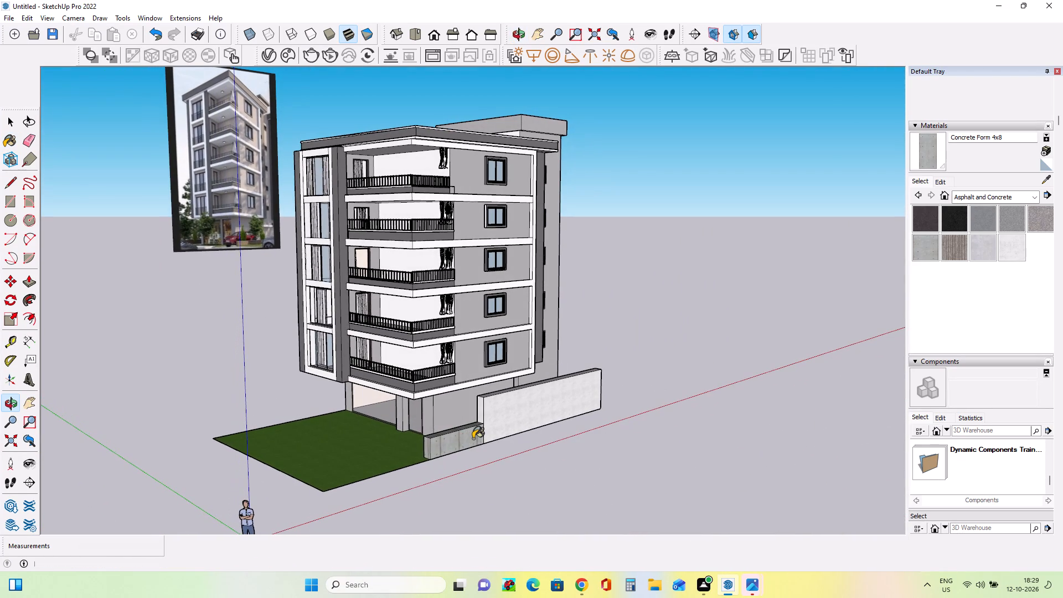
middle_drag(473, 439, 461, 441)
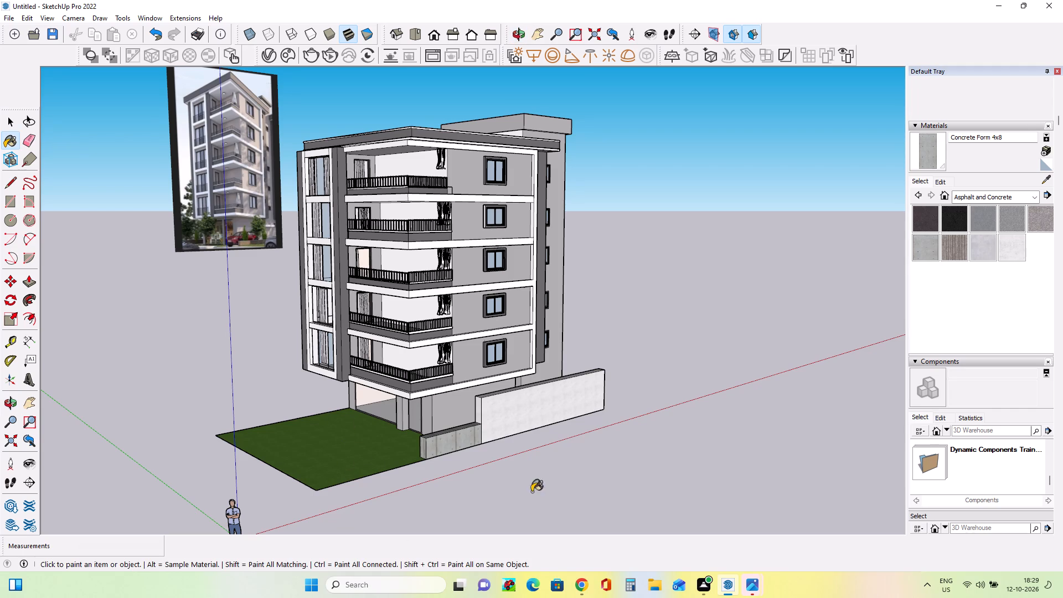
Switch to 3D Warehouse in Chrome, search for plants and look through the models.
click(572, 586)
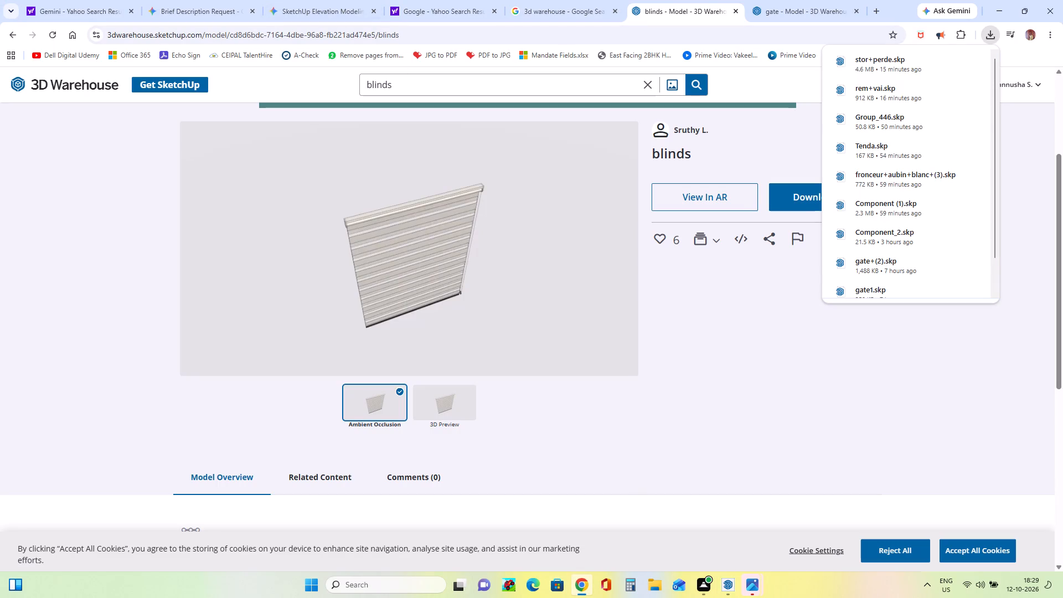
click(408, 84)
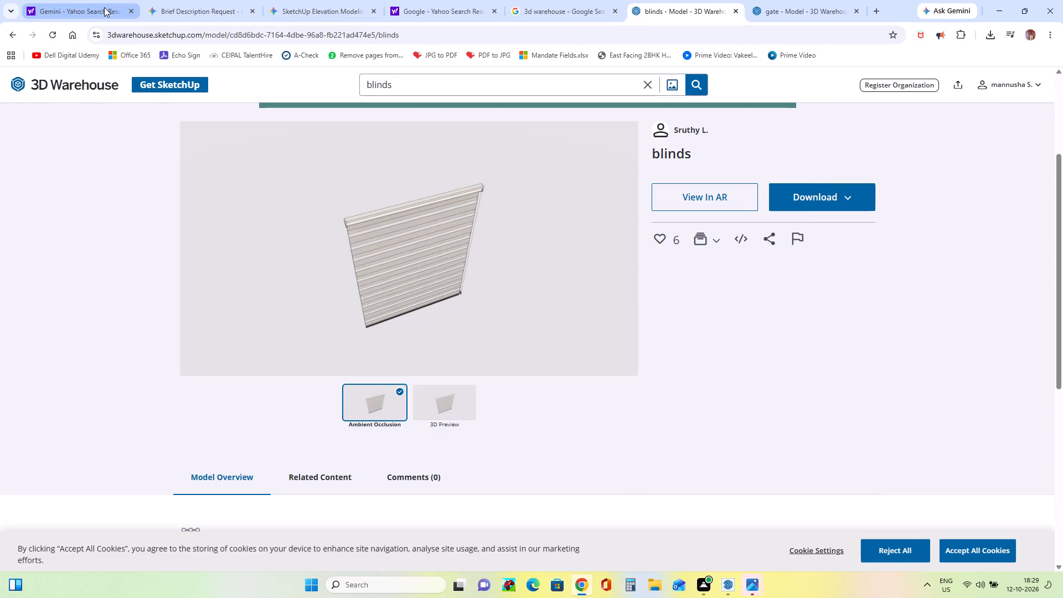
click(447, 80)
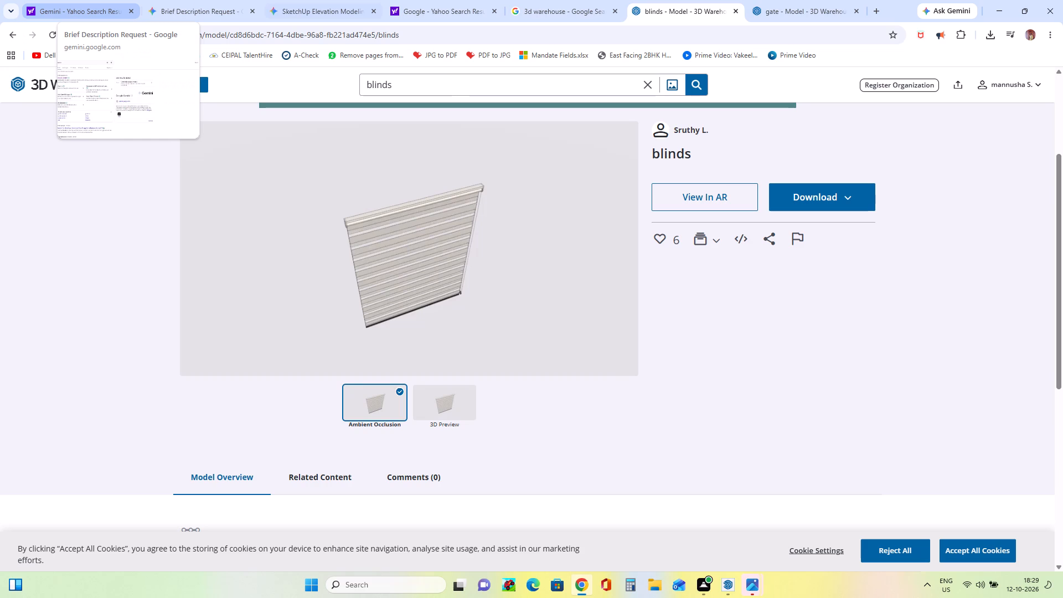
click(442, 84)
key(BackSpace)
key(BackSpace)
key(BackSpace)
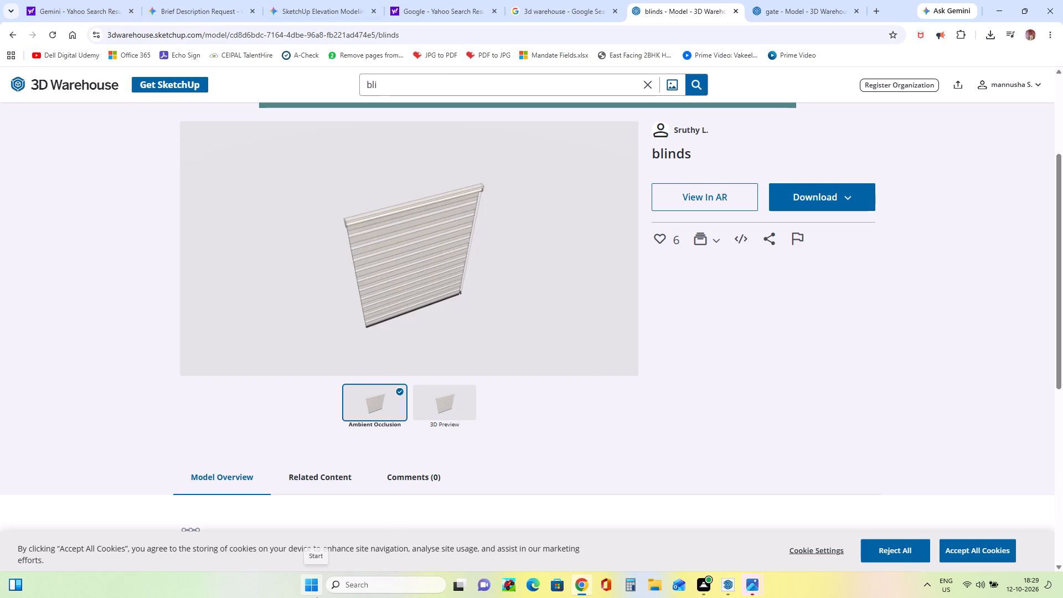
key(BackSpace)
key(BackSpace)
key(BackSpace)
text(plants)
key(Return)
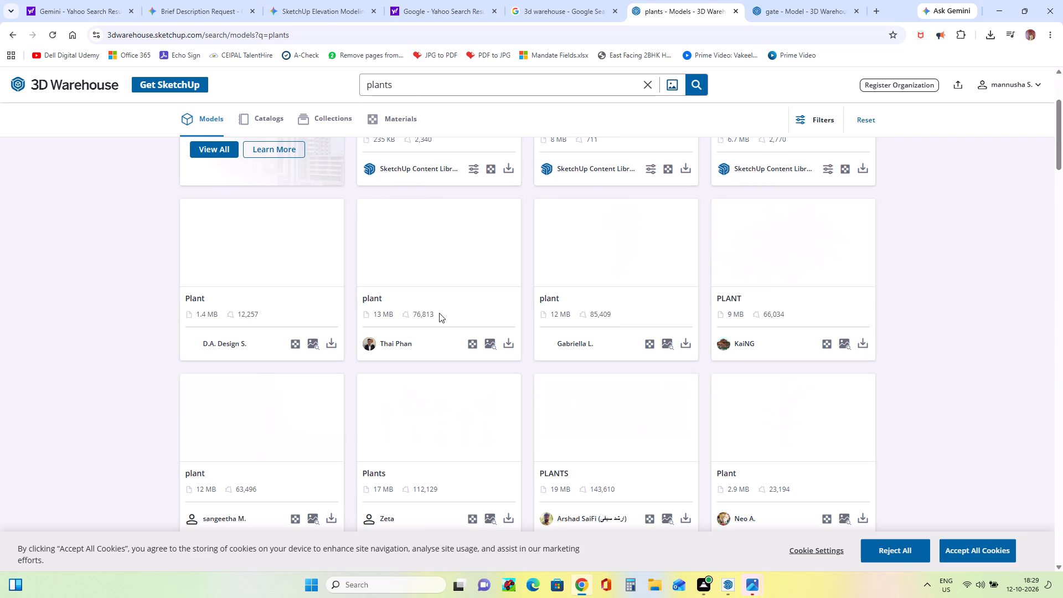
scroll(470, 310, down, 8)
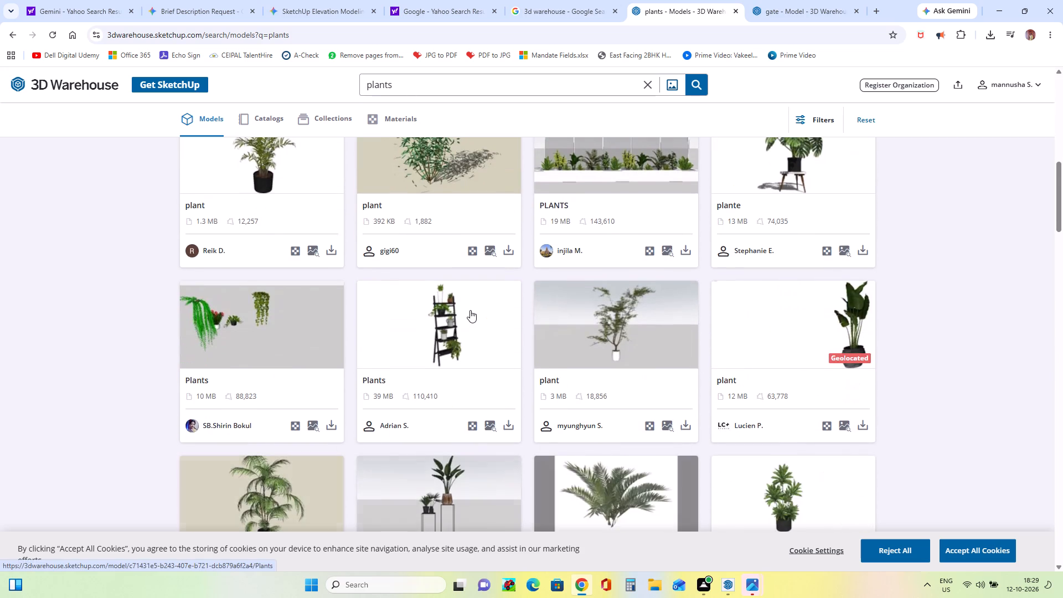
scroll(470, 310, up, 2)
scroll(470, 310, down, 3)
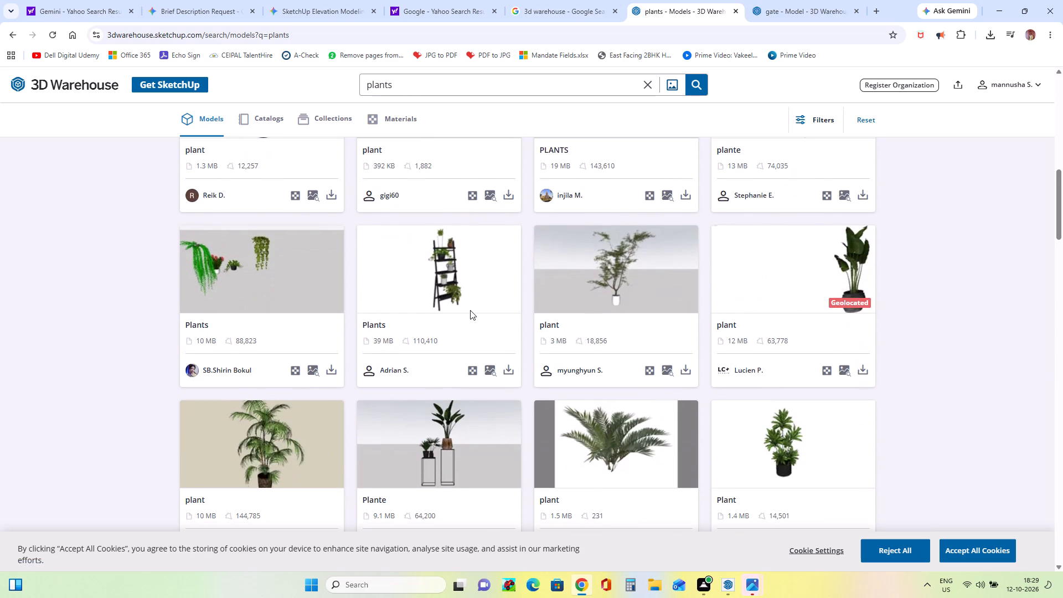
Search 3D Warehouse for trees.
click(420, 83)
key(BackSpace)
key(BackSpace)
key(BackSpace)
key(BackSpace)
key(BackSpace)
key(BackSpace)
text(trees)
key(Return)
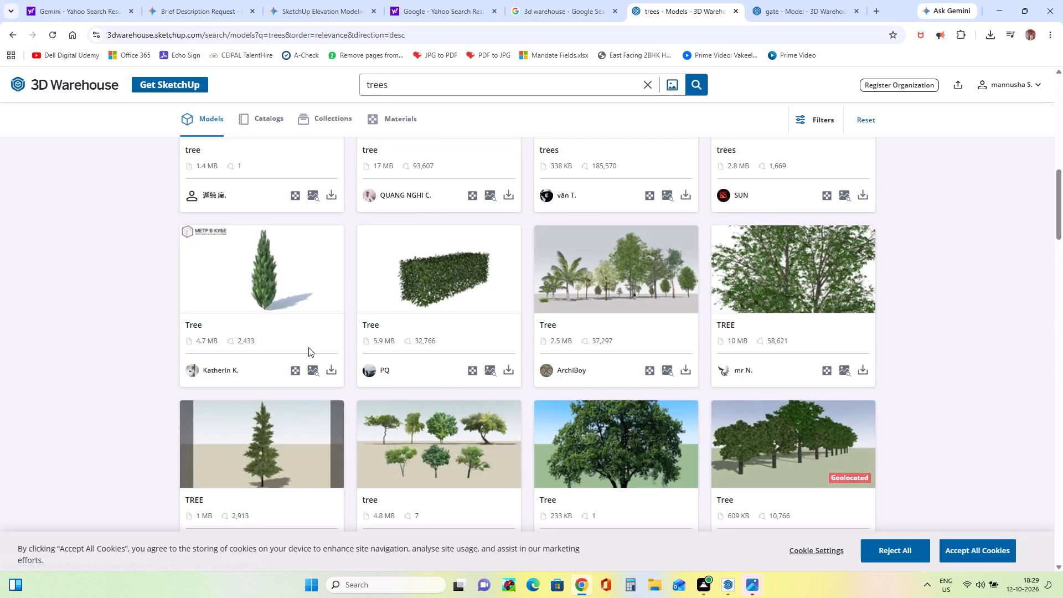
Find the 2.5 MB Trees model with palms and mixed trees among the results and download it.
scroll(308, 347, down, 5)
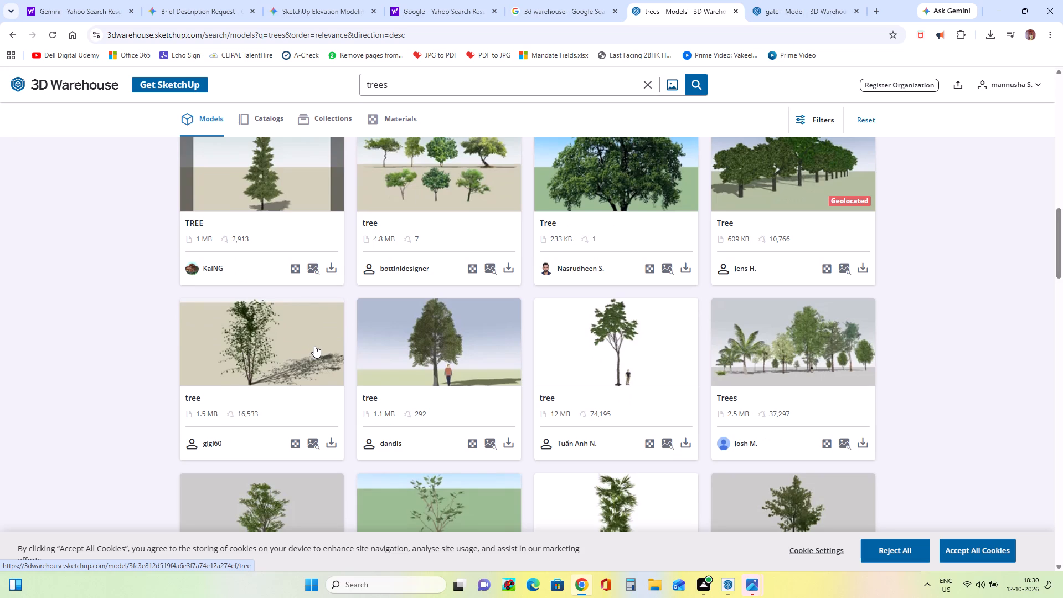
scroll(381, 354, down, 3)
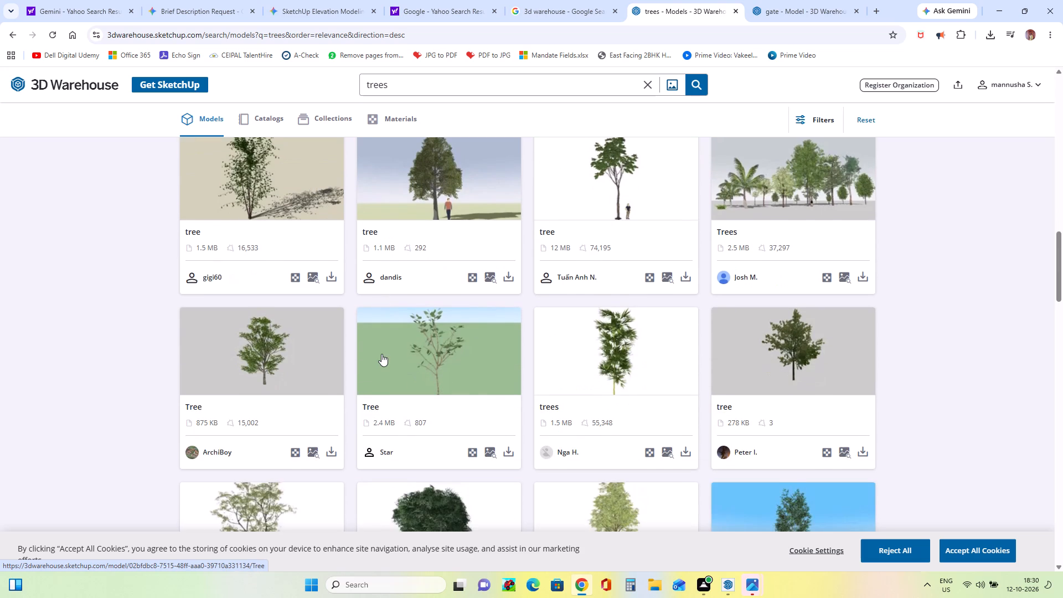
scroll(381, 354, down, 2)
scroll(381, 354, up, 4)
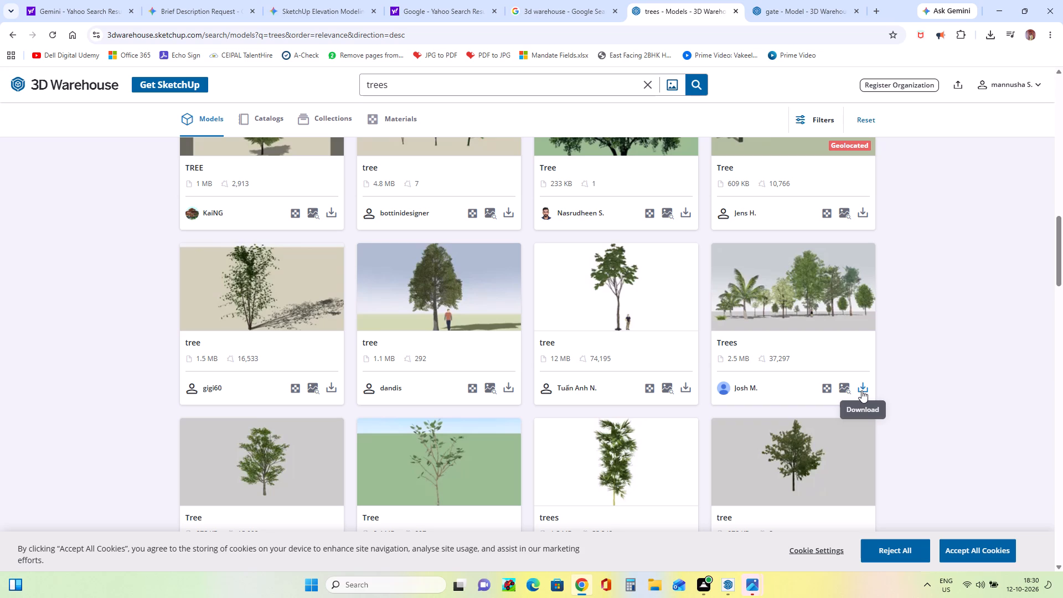
click(861, 390)
click(875, 415)
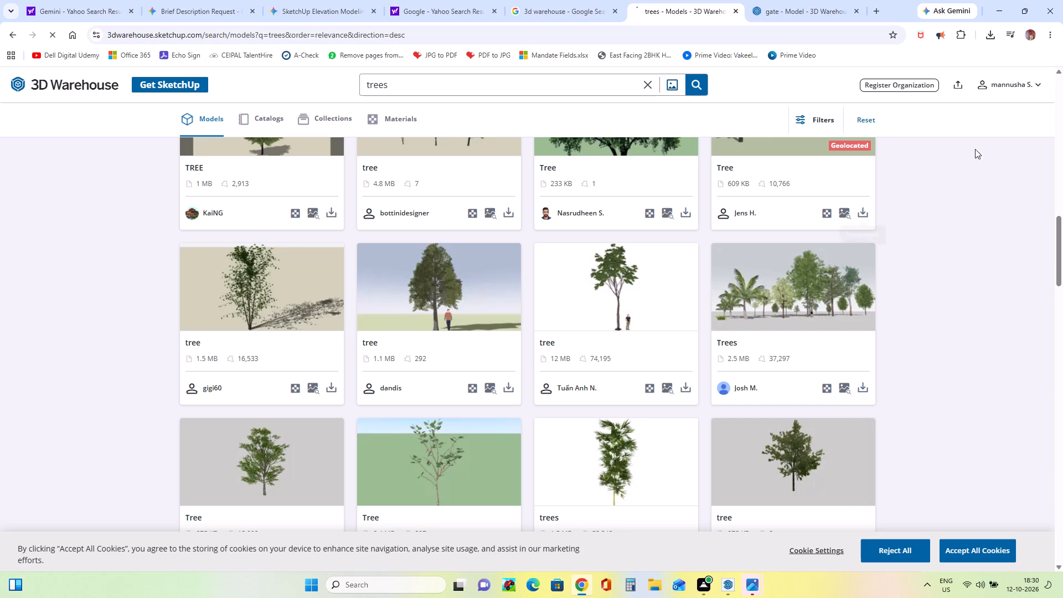
Switch back to SketchUp, import SKP+Trees from Downloads and place it beside the building, behind the grass slab.
click(1002, 8)
click(1, 16)
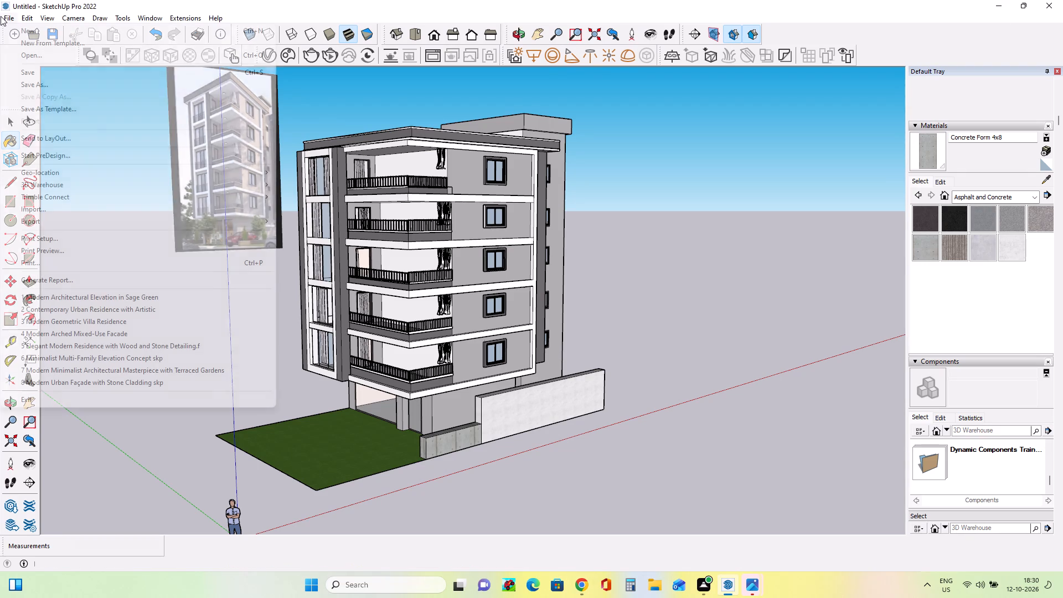
click(58, 210)
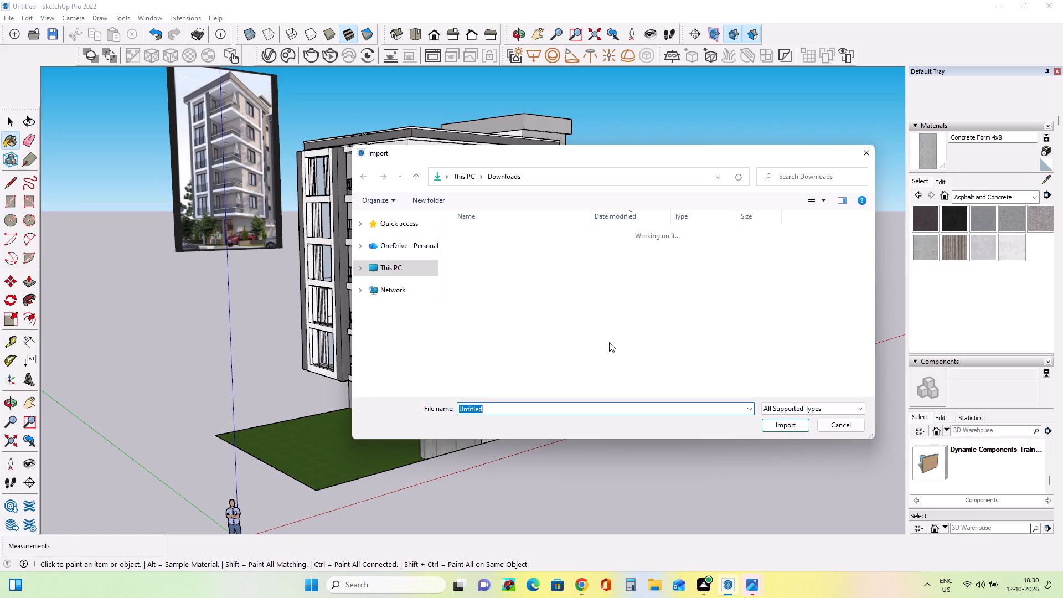
click(482, 244)
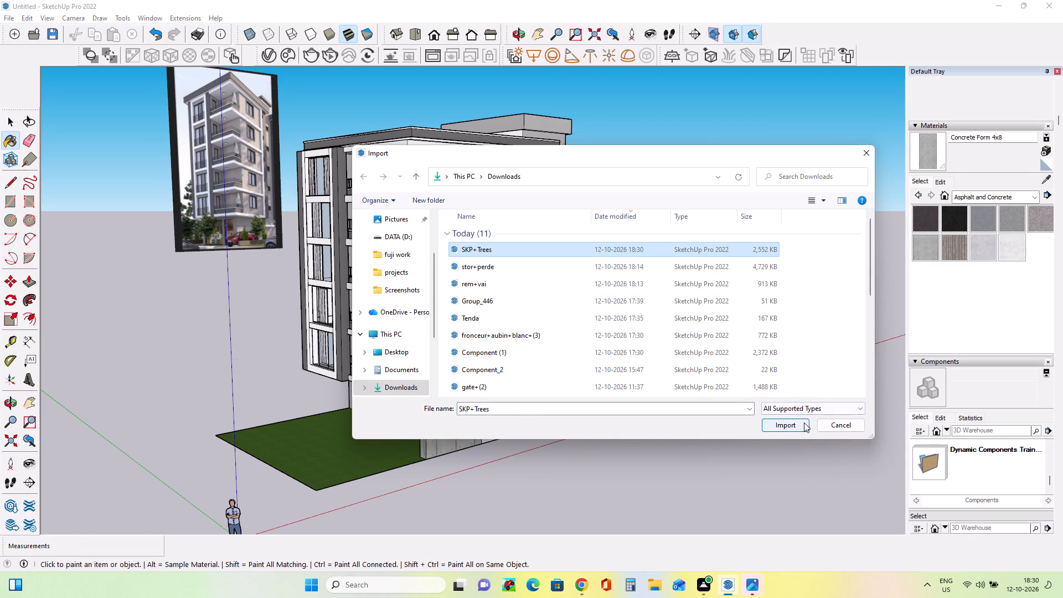
click(804, 422)
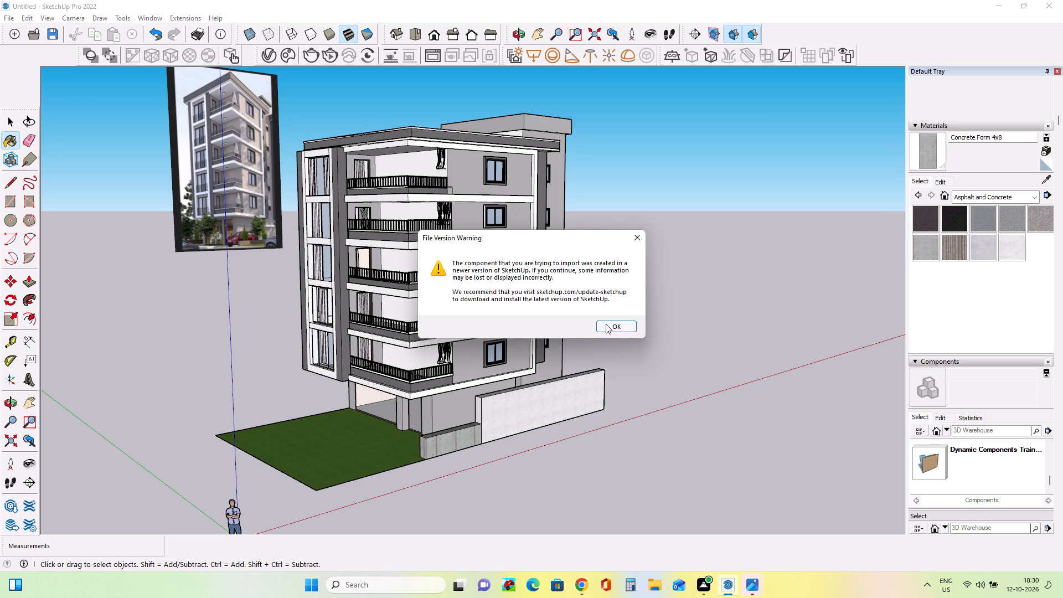
click(606, 324)
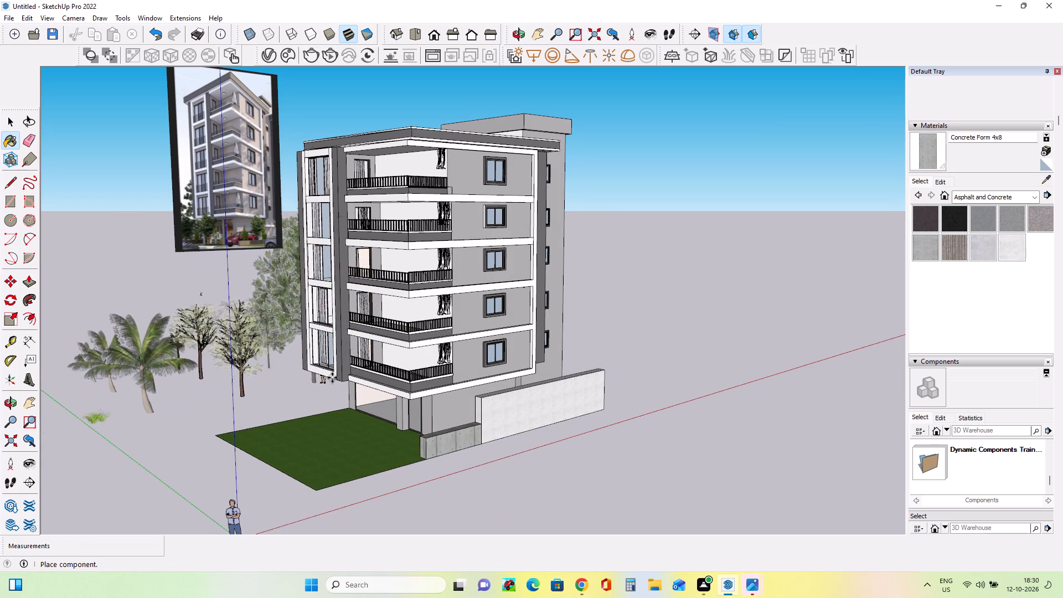
click(336, 400)
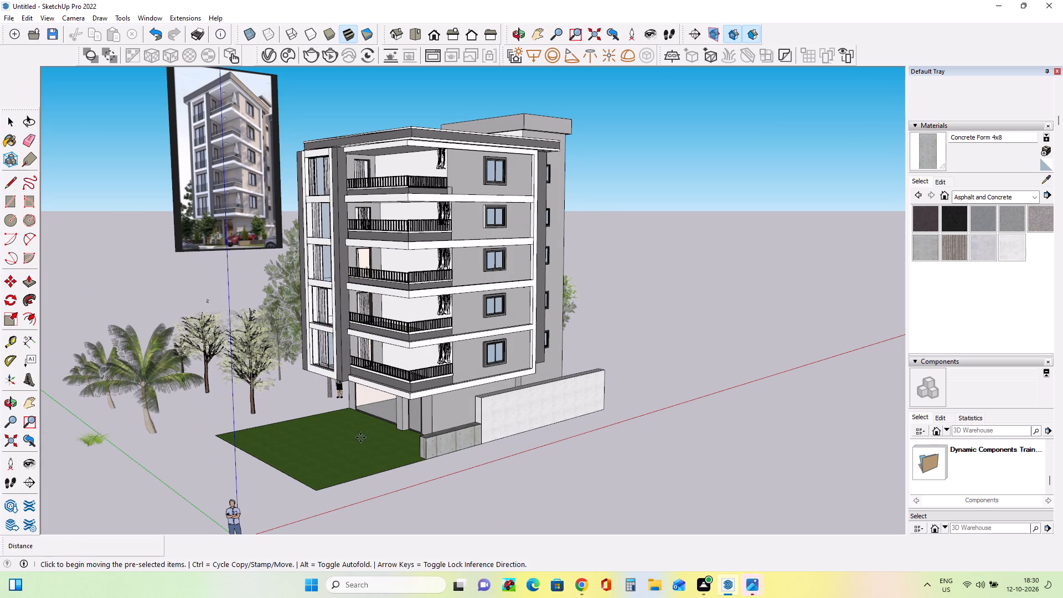
Open the imported trees component for editing so its individual trees can be selected.
middle_drag(382, 463, 588, 411)
scroll(592, 411, down, 4)
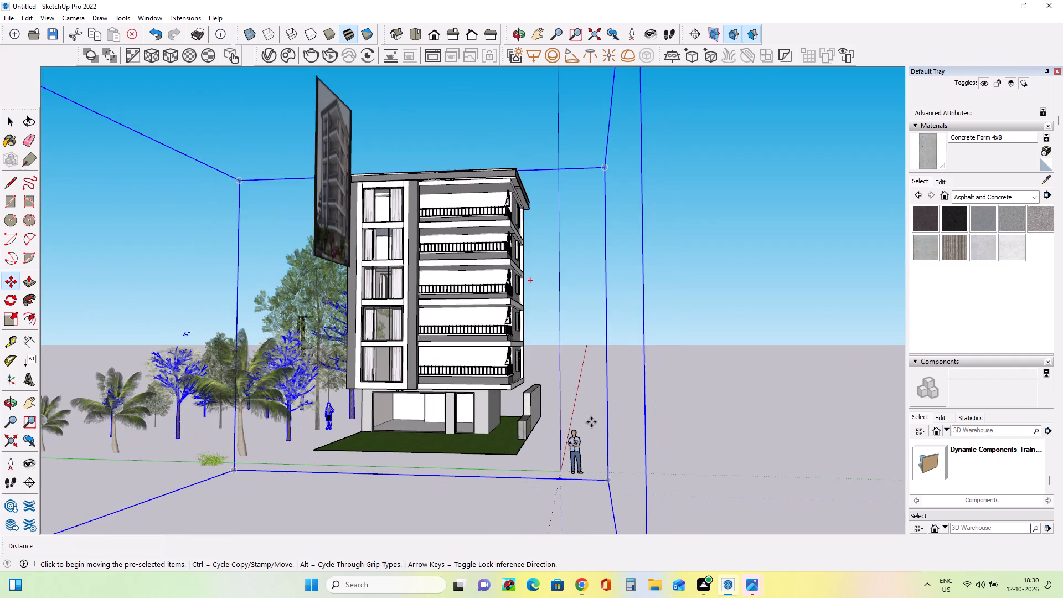
scroll(591, 422, down, 4)
middle_drag(630, 425, 550, 527)
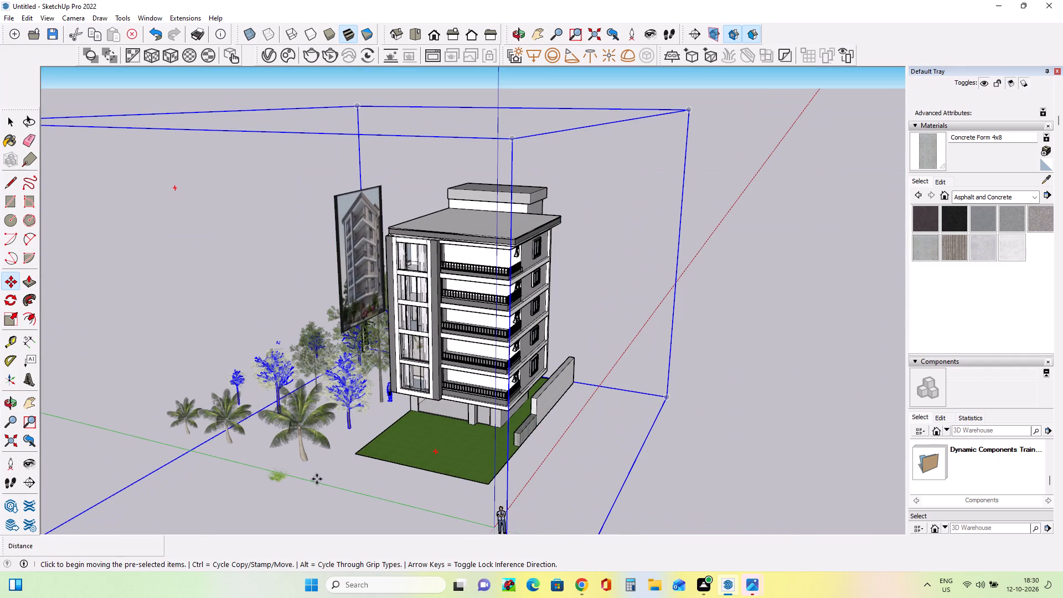
click(9, 122)
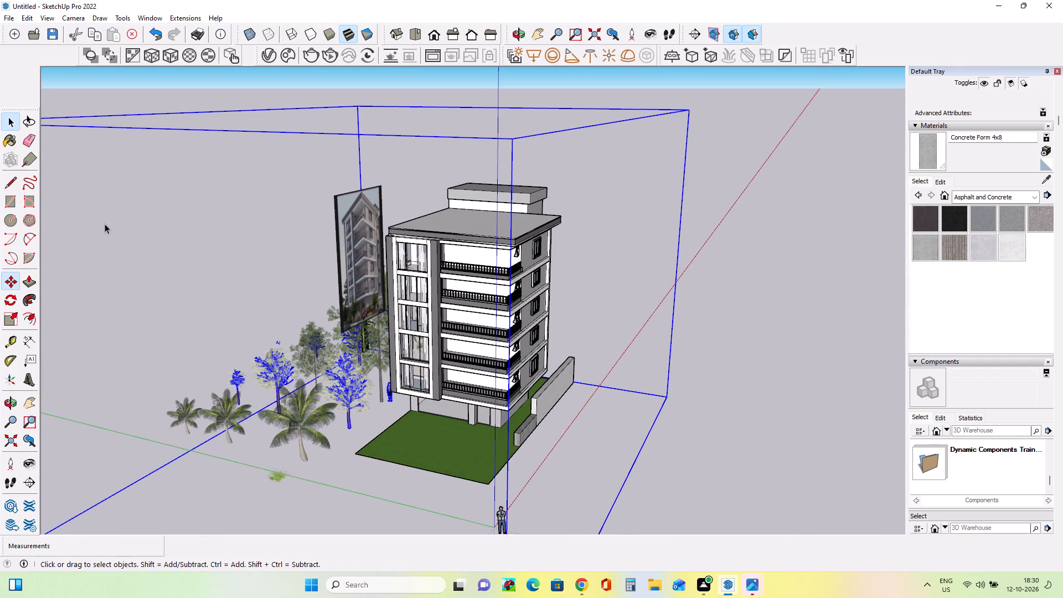
right_click(291, 412)
right_click(291, 412)
right_click(300, 418)
right_click(300, 418)
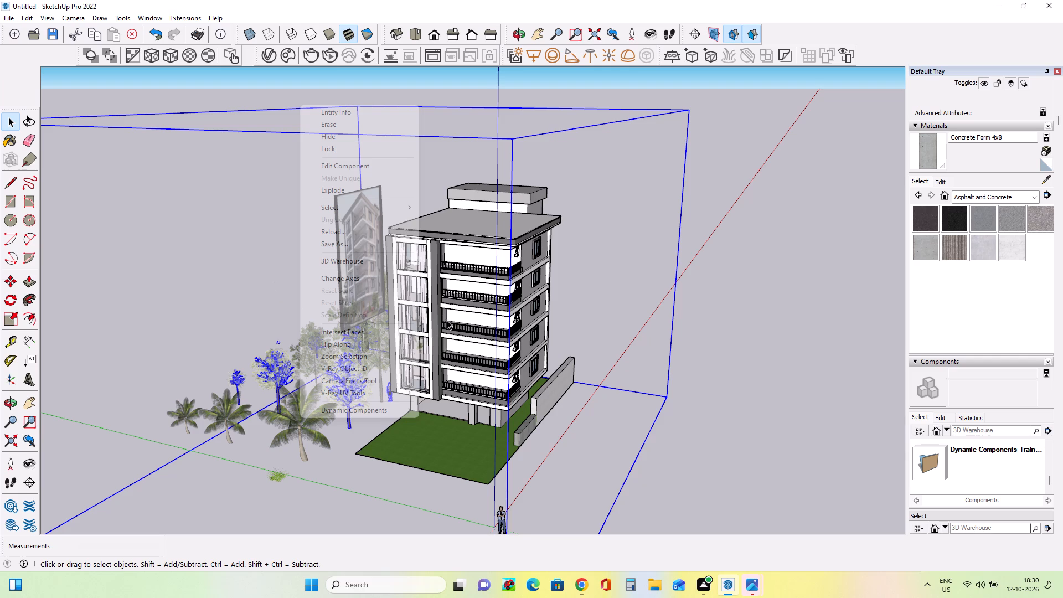
click(798, 317)
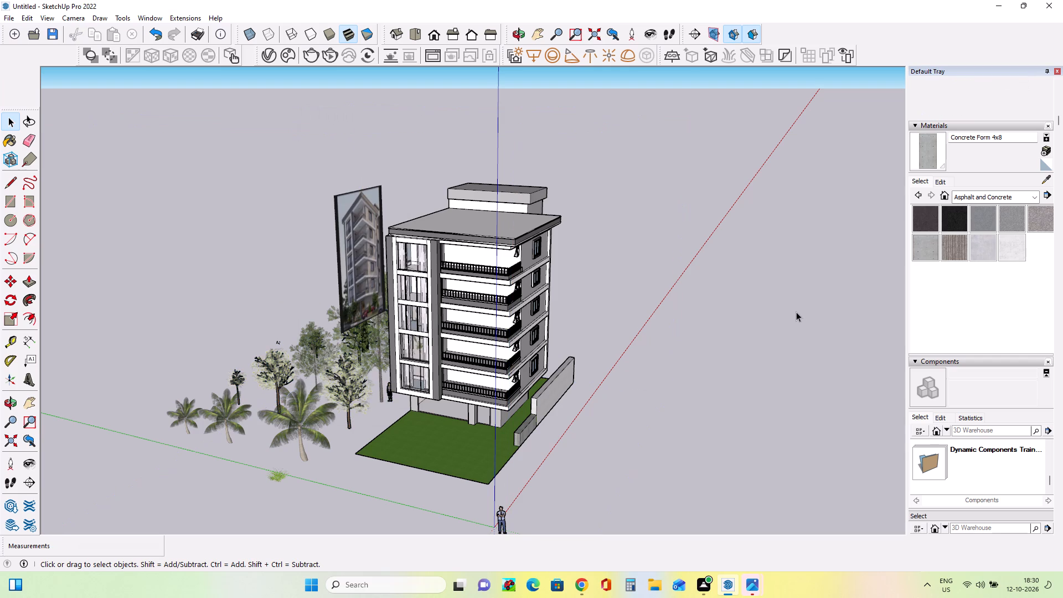
right_click(752, 312)
right_click(752, 312)
click(710, 317)
click(357, 393)
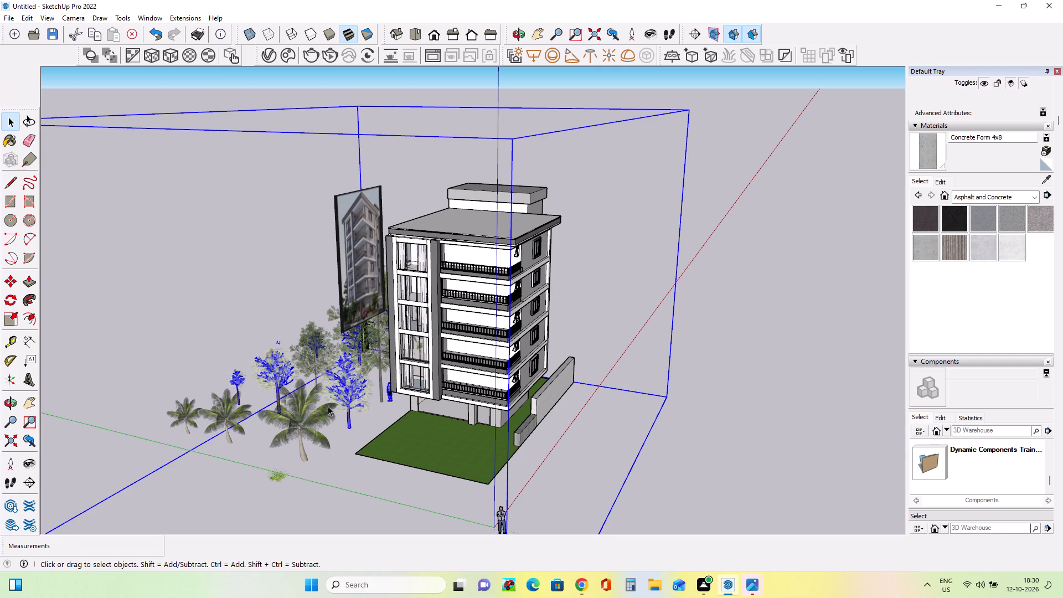
right_click(311, 417)
click(369, 169)
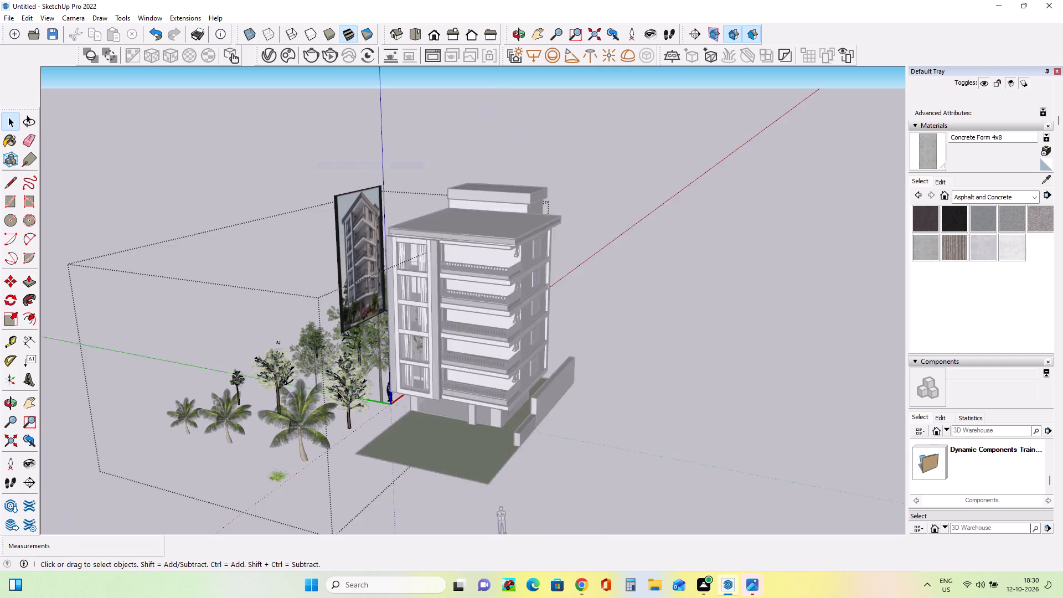
Move the leafy tree nearest the building about 21' 7" so it stands on the grass slab.
click(354, 388)
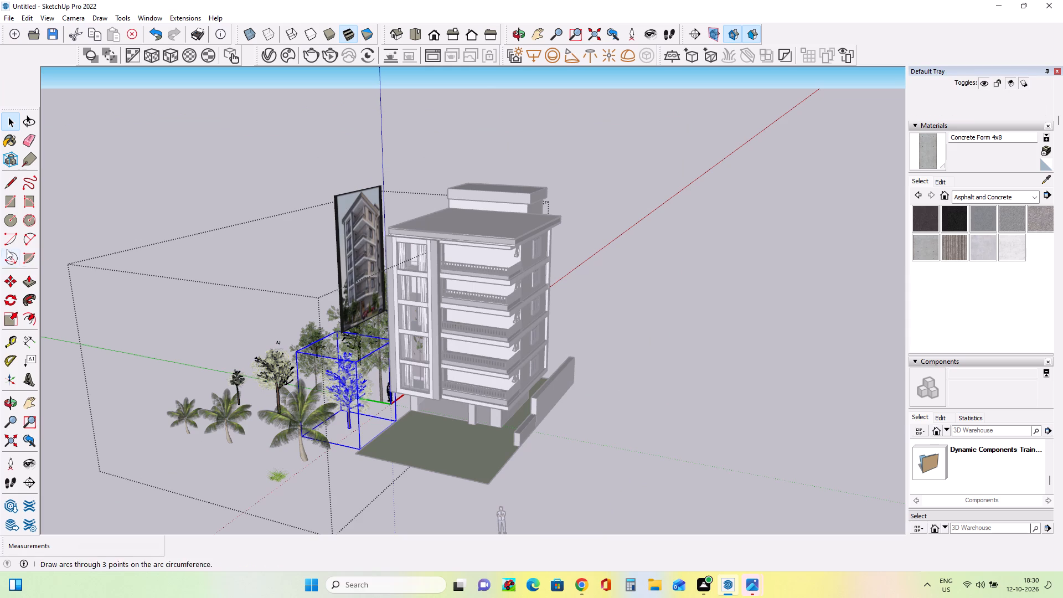
click(11, 275)
click(359, 447)
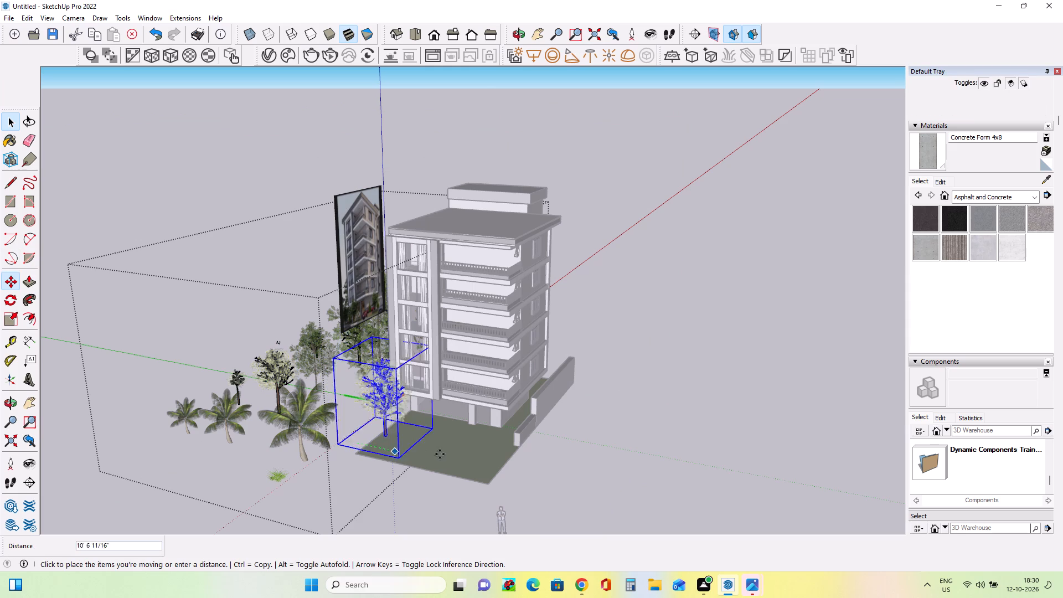
click(445, 450)
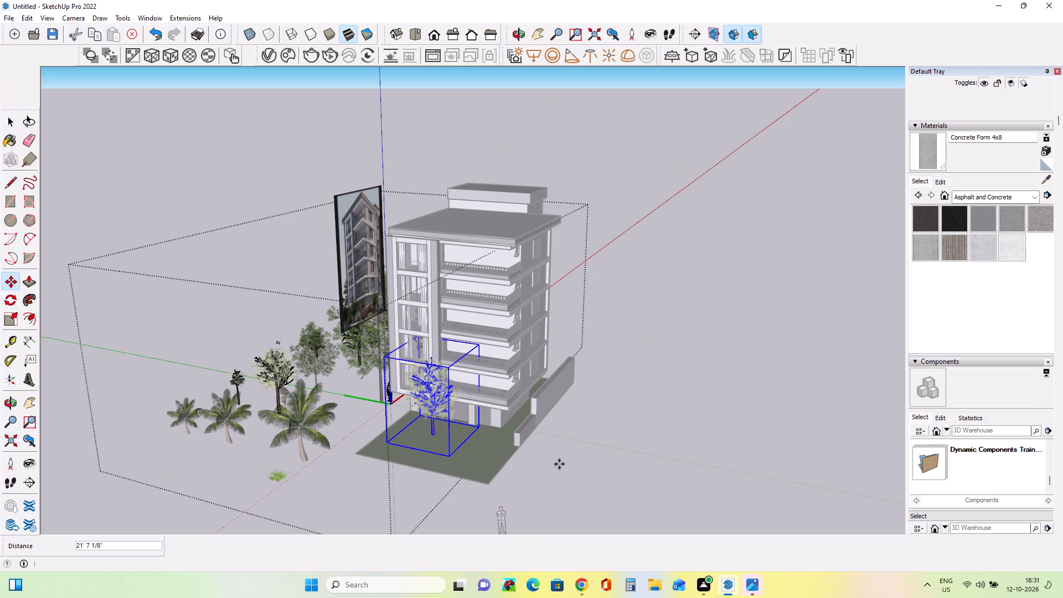
Copy the tree across from the grass slab and place the copy behind the taller concrete wall.
middle_drag(560, 462, 432, 421)
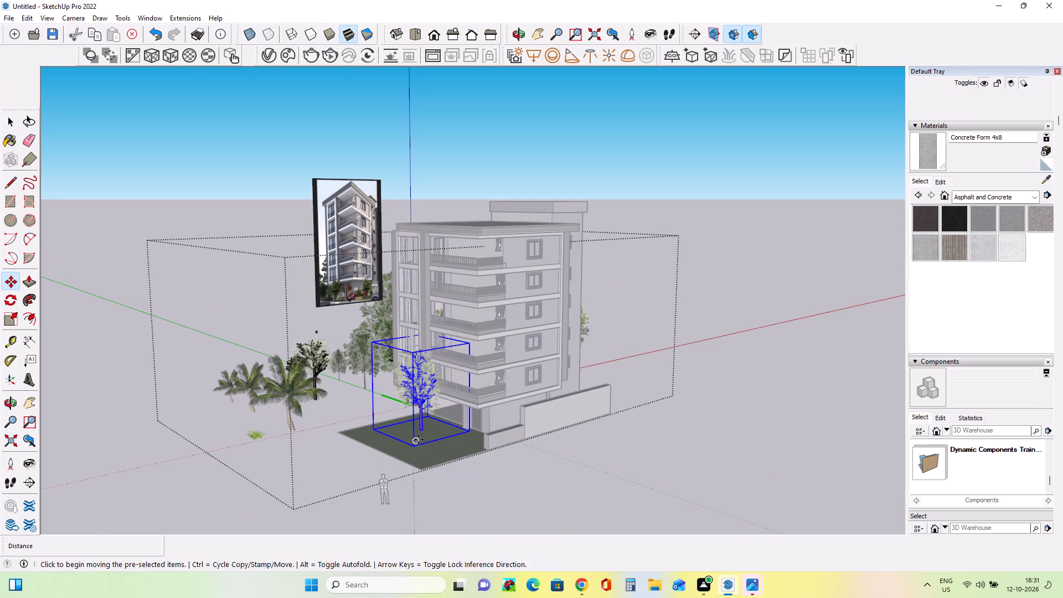
click(420, 432)
ctrl+click(421, 432)
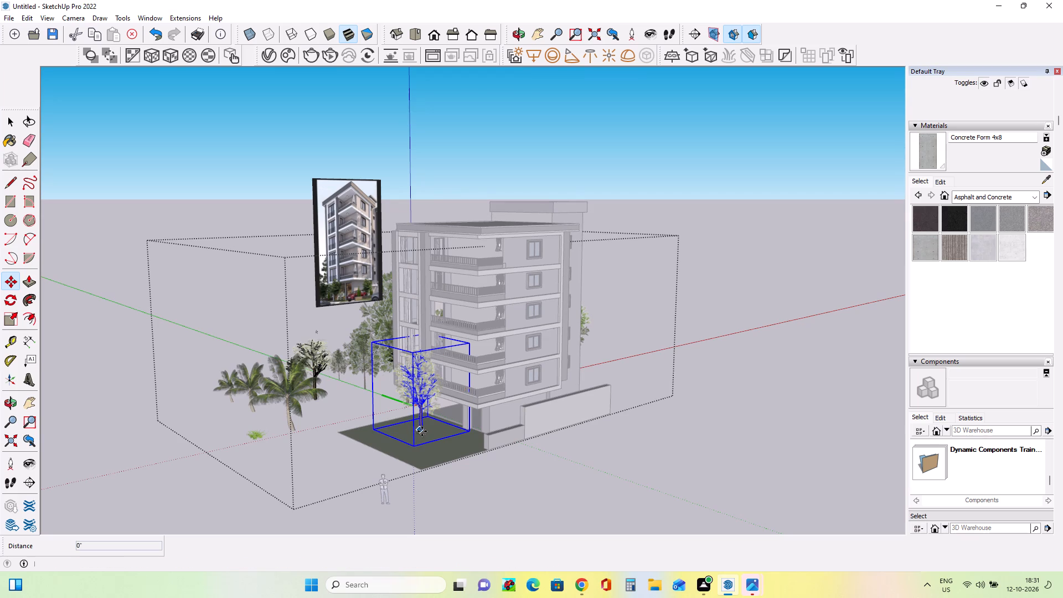
click(420, 428)
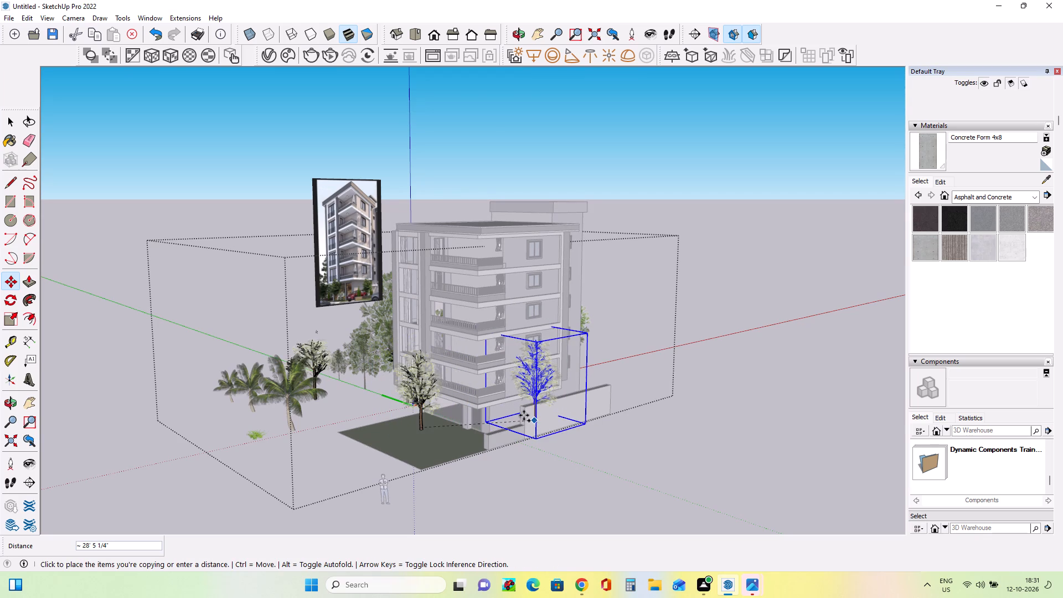
scroll(518, 415, up, 8)
scroll(516, 417, down, 1)
scroll(516, 417, up, 7)
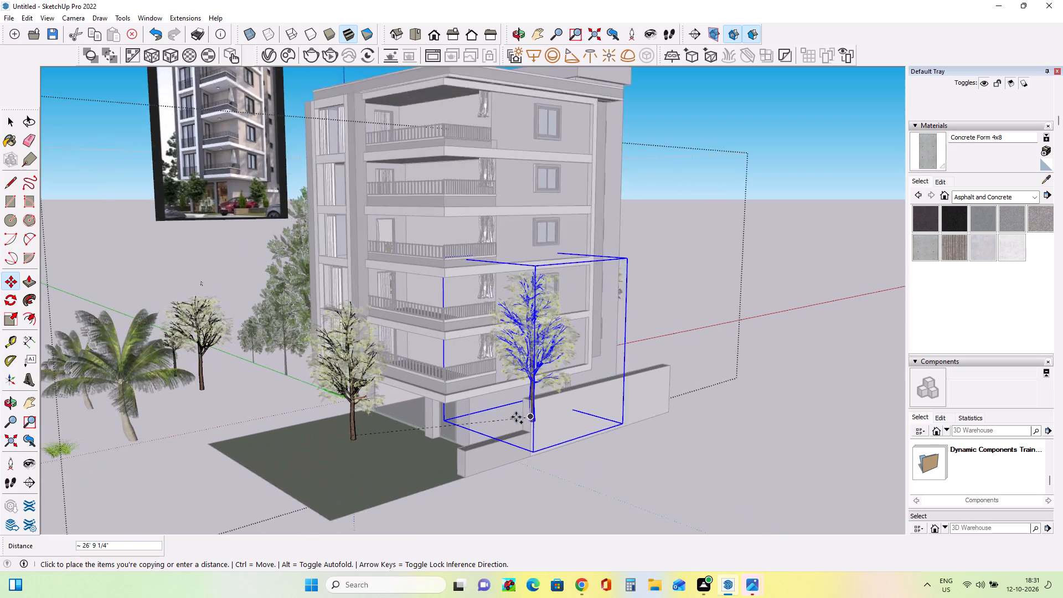
scroll(516, 417, up, 6)
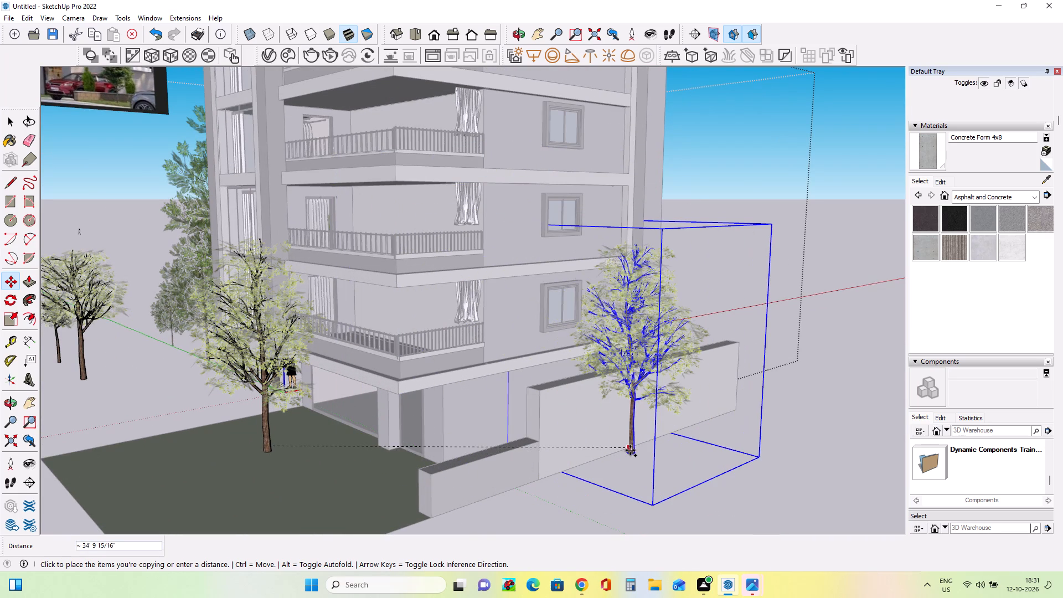
click(627, 450)
click(628, 459)
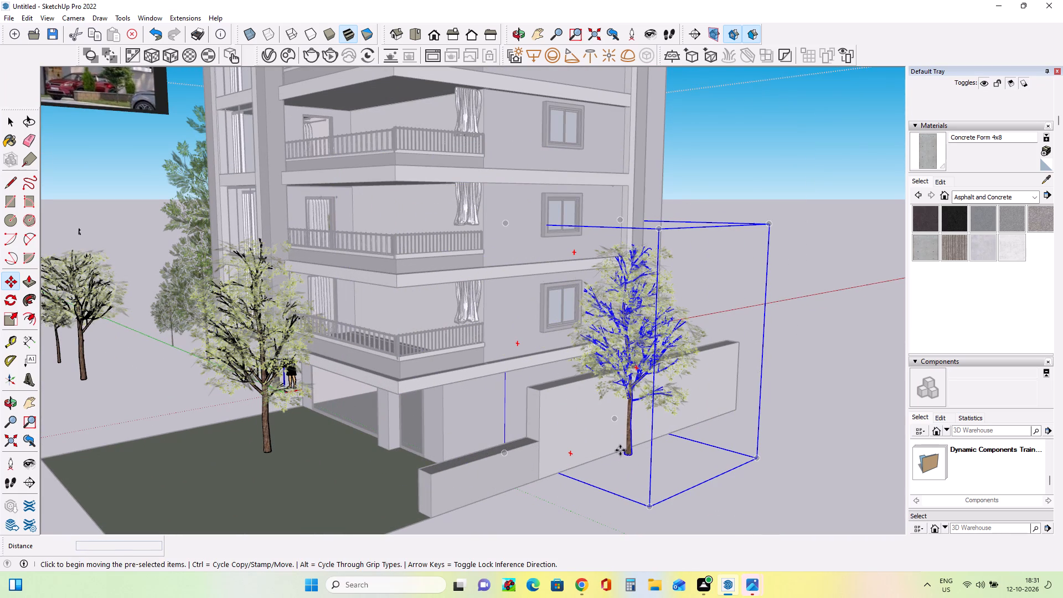
click(580, 423)
Copy the tree behind the wall 11' 3" farther along the wall.
click(592, 434)
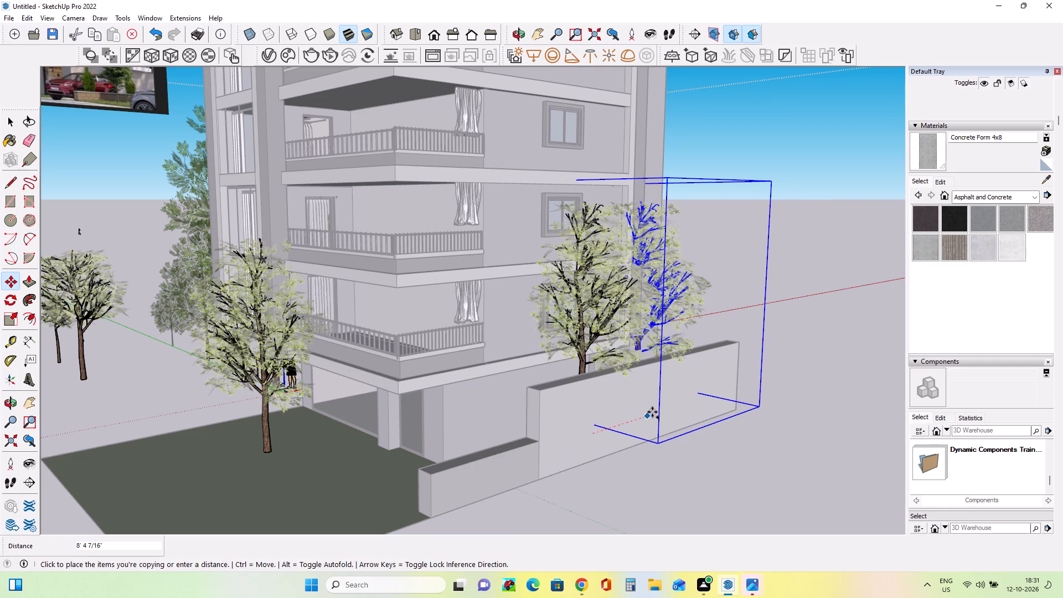
click(663, 407)
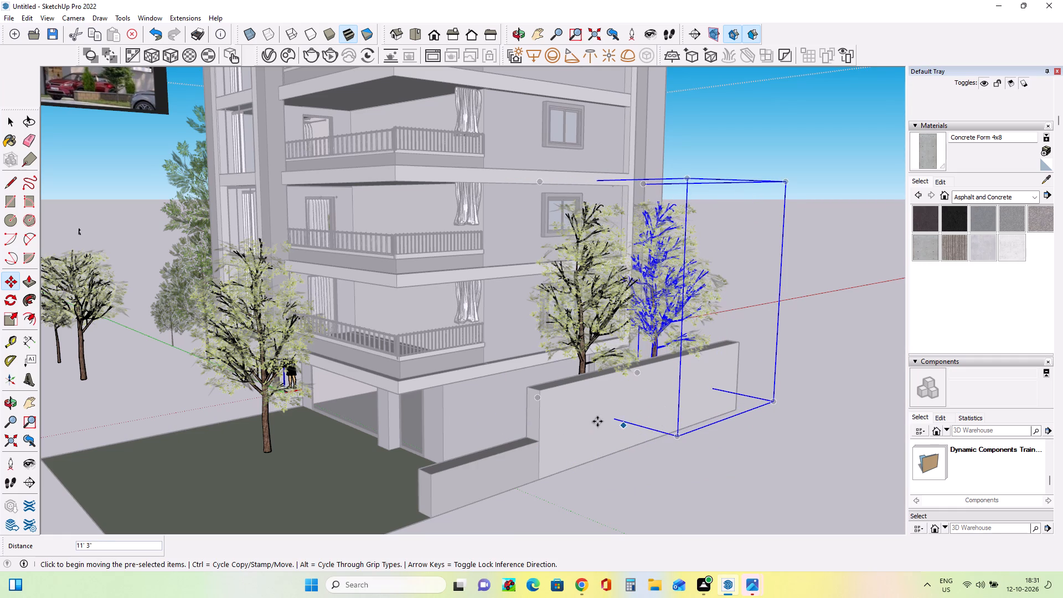
Copy the tree from behind the wall about 43' 9" back onto the grass, behind the first tree.
click(667, 414)
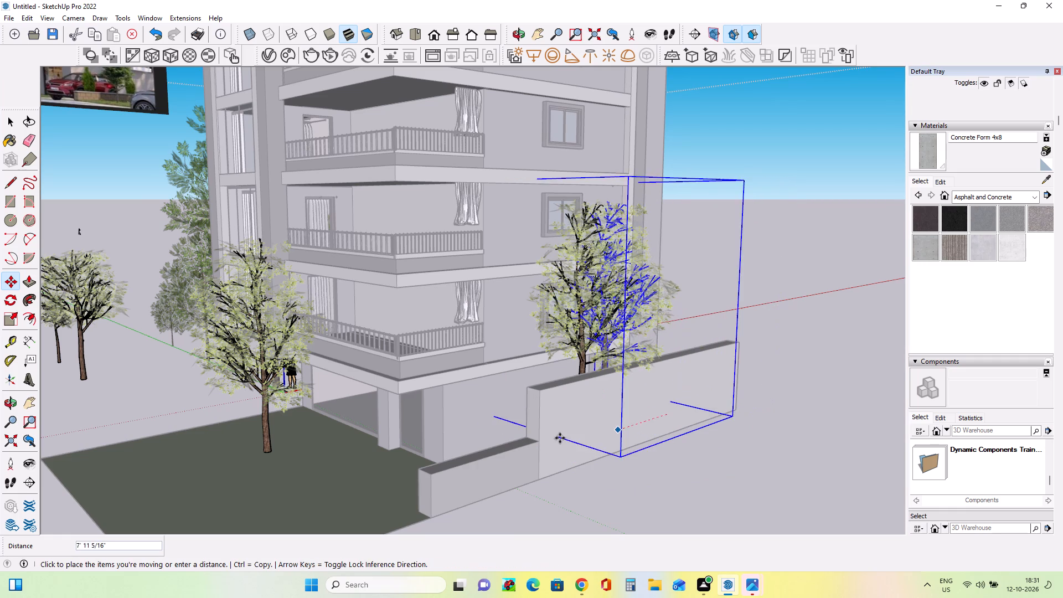
click(239, 448)
Scale the rear tree on the grass vertically to 0.67 of its height.
middle_drag(522, 462, 503, 475)
click(11, 321)
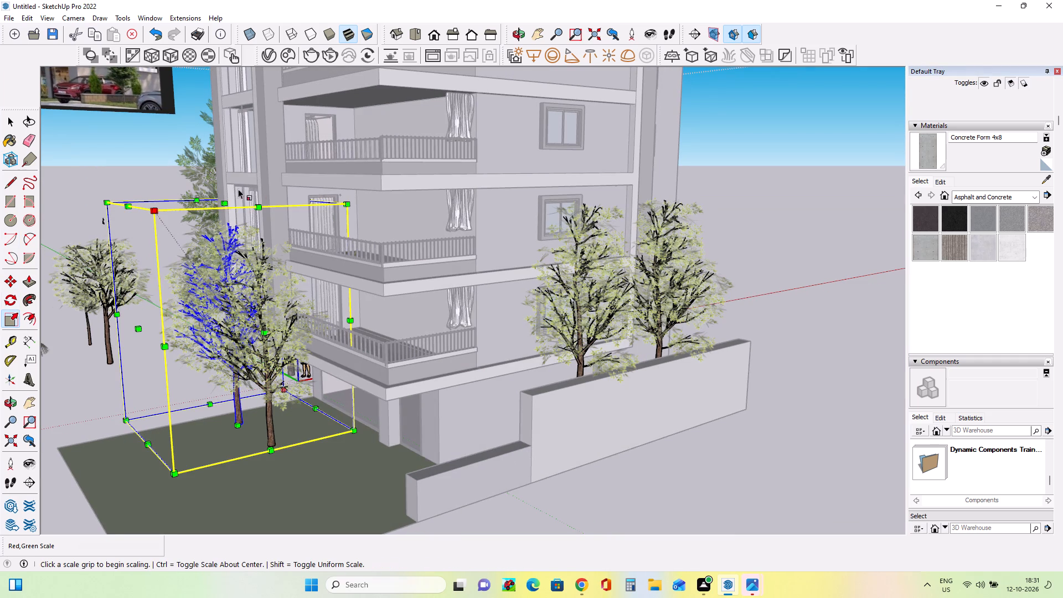
click(221, 198)
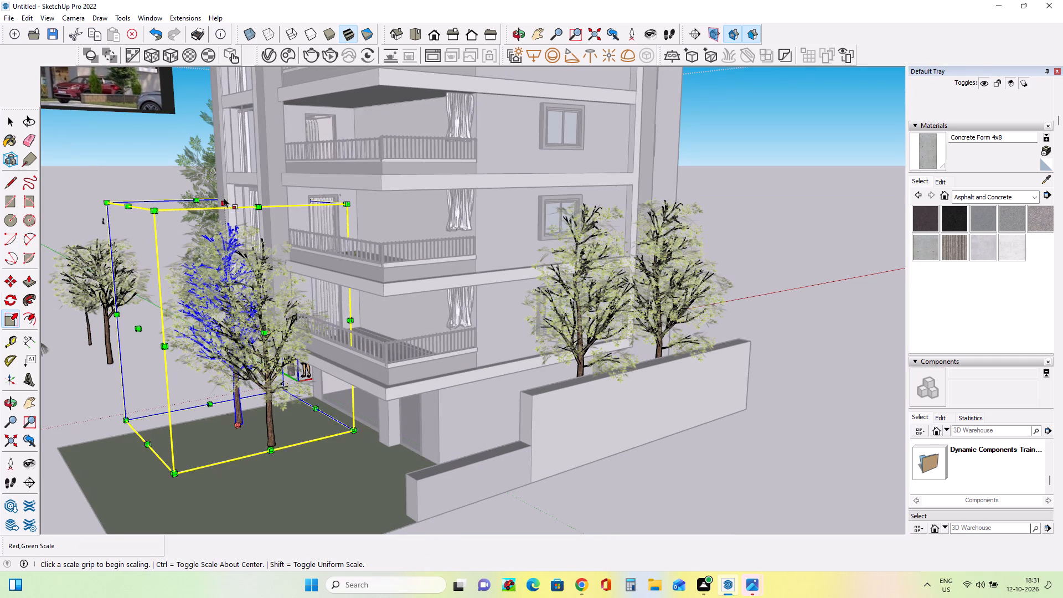
drag(224, 199, 236, 279)
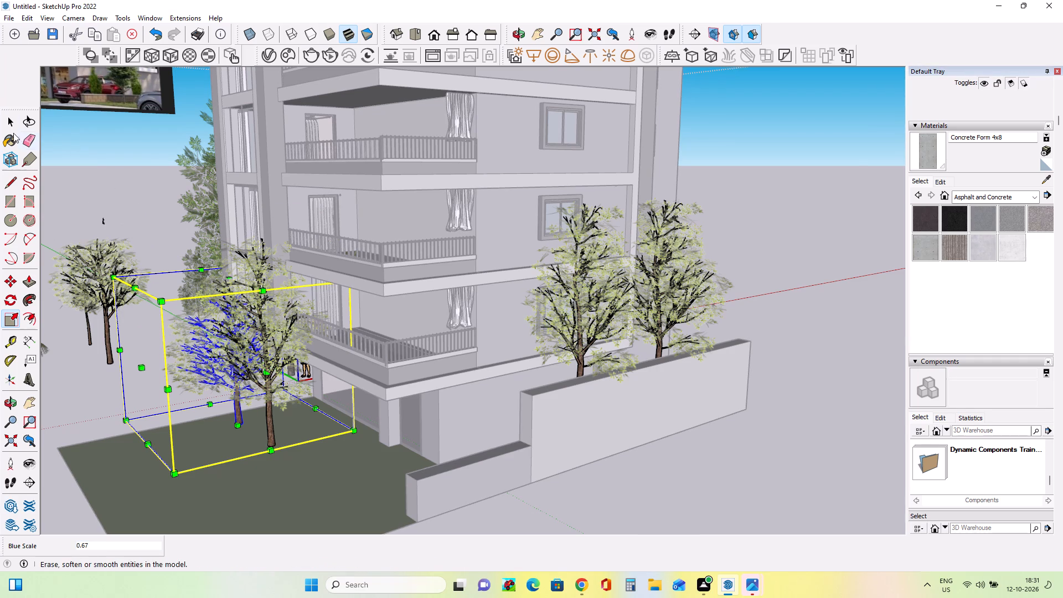
click(8, 127)
click(145, 153)
Select the front tree on the grass and both trees behind the wall, and scale them uniformly to about 0.89.
click(250, 314)
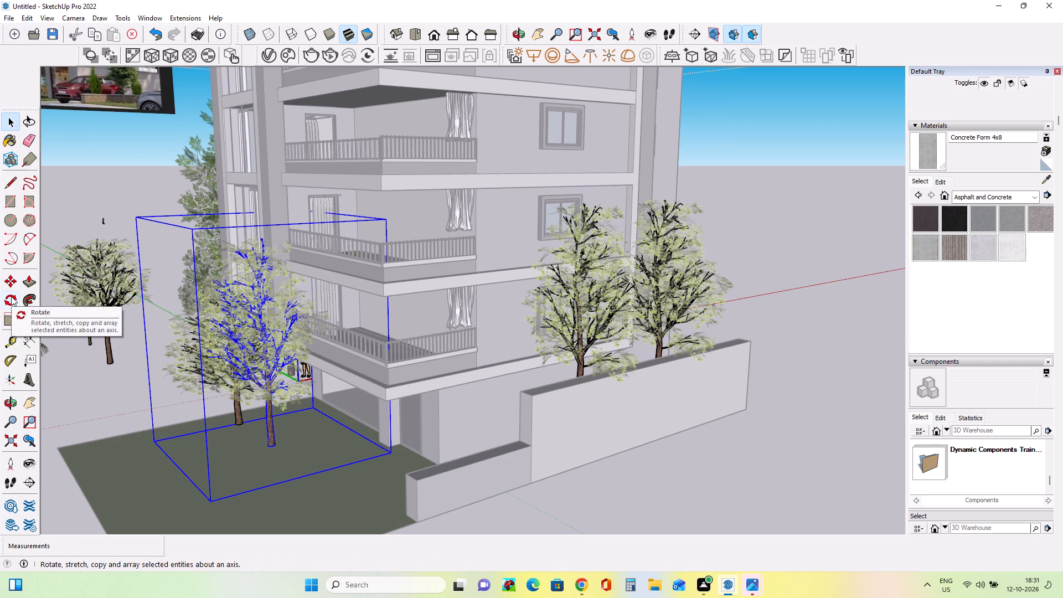
ctrl+click(622, 307)
ctrl+click(659, 300)
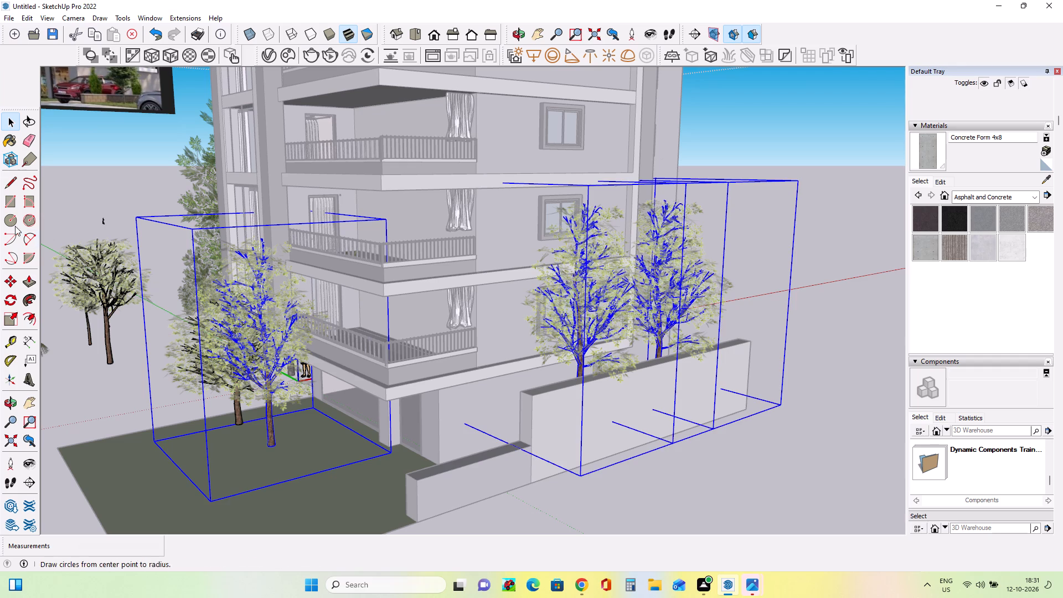
ctrl+click(6, 321)
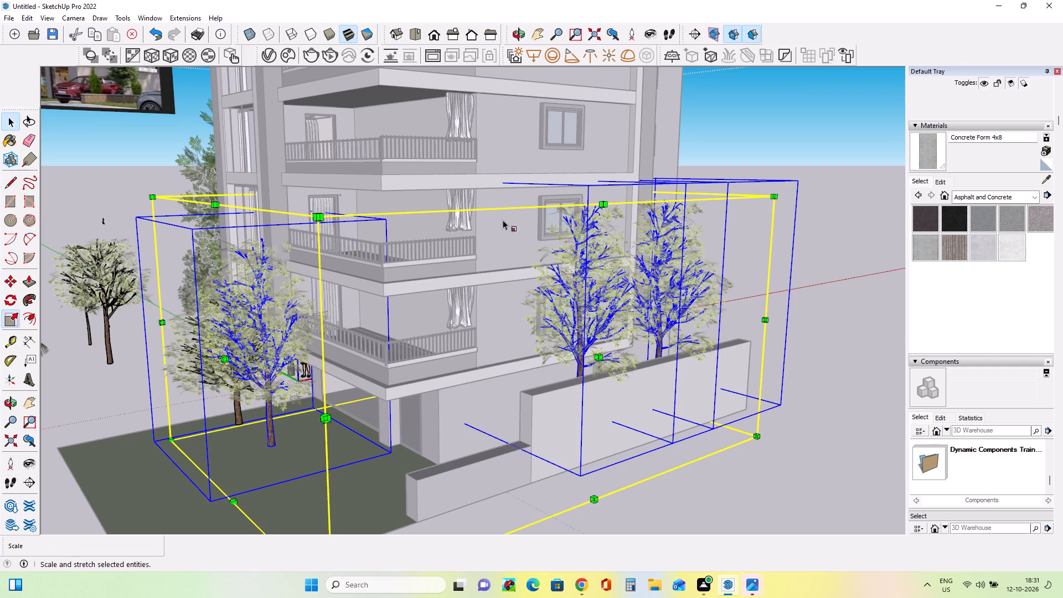
middle_drag(570, 183, 599, 317)
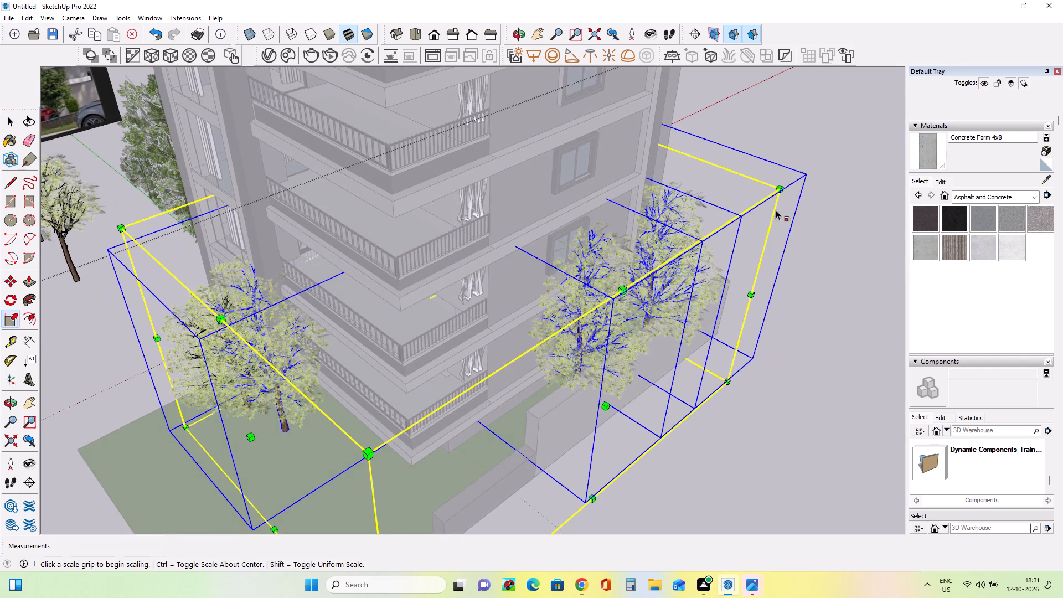
click(778, 190)
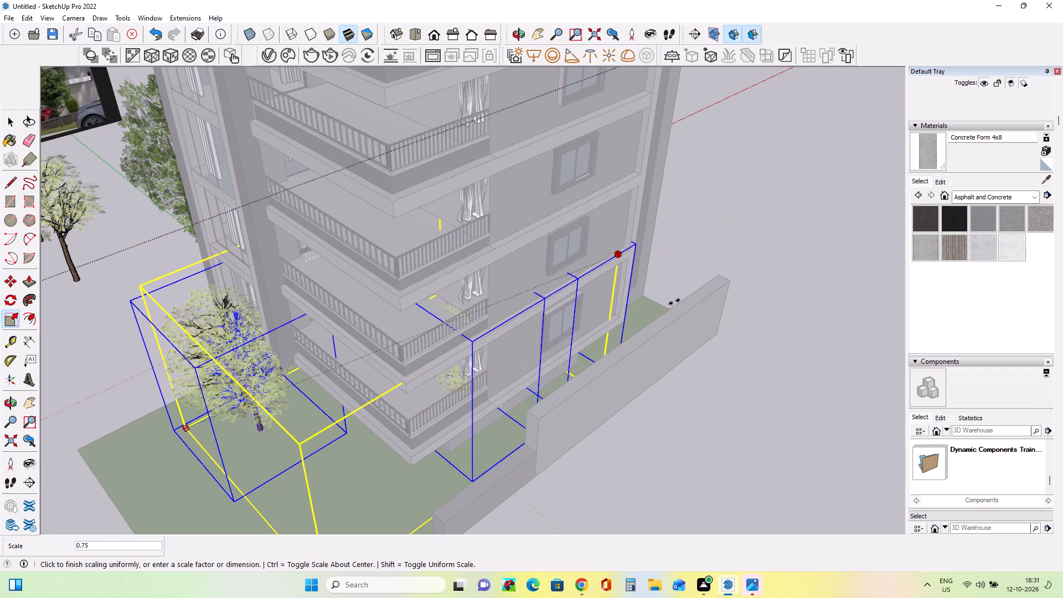
click(735, 275)
middle_drag(223, 293, 400, 164)
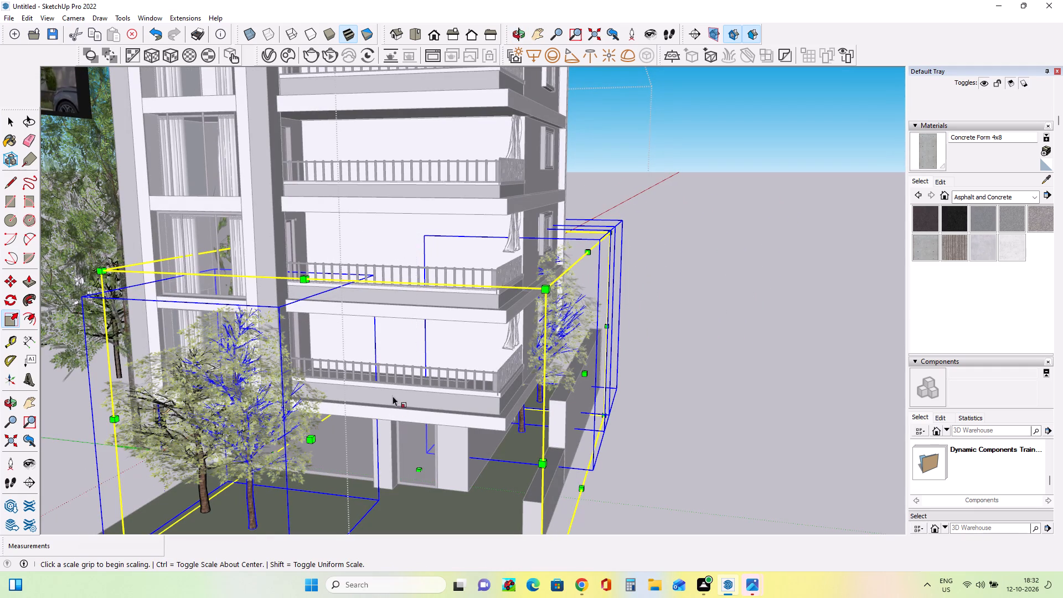
middle_drag(388, 383, 257, 428)
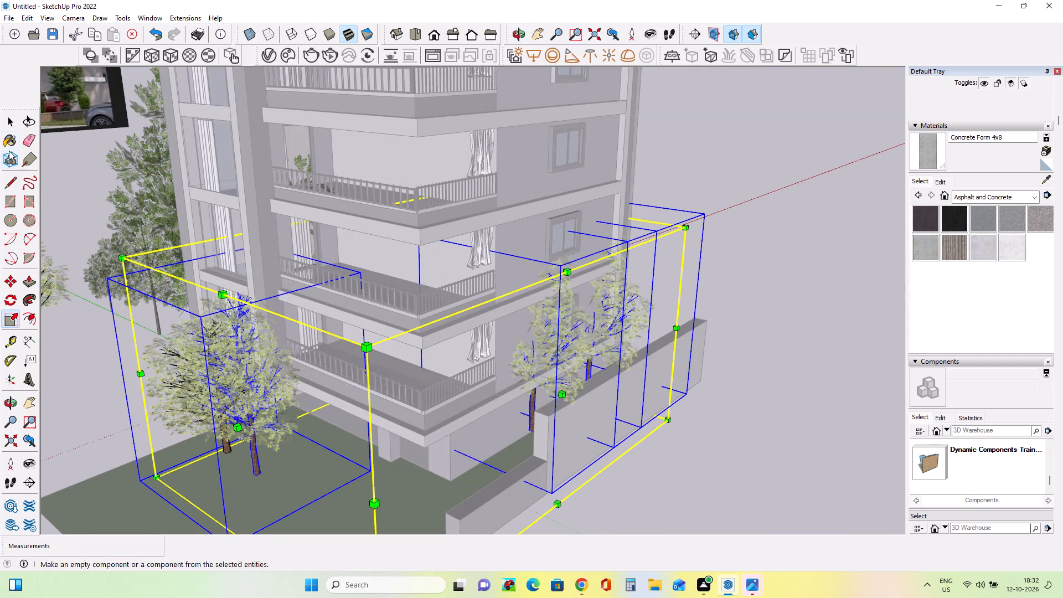
click(10, 127)
click(90, 152)
Scale the nearer of the two trees behind the wall vertically to about 0.77 of its height.
middle_drag(463, 311, 530, 322)
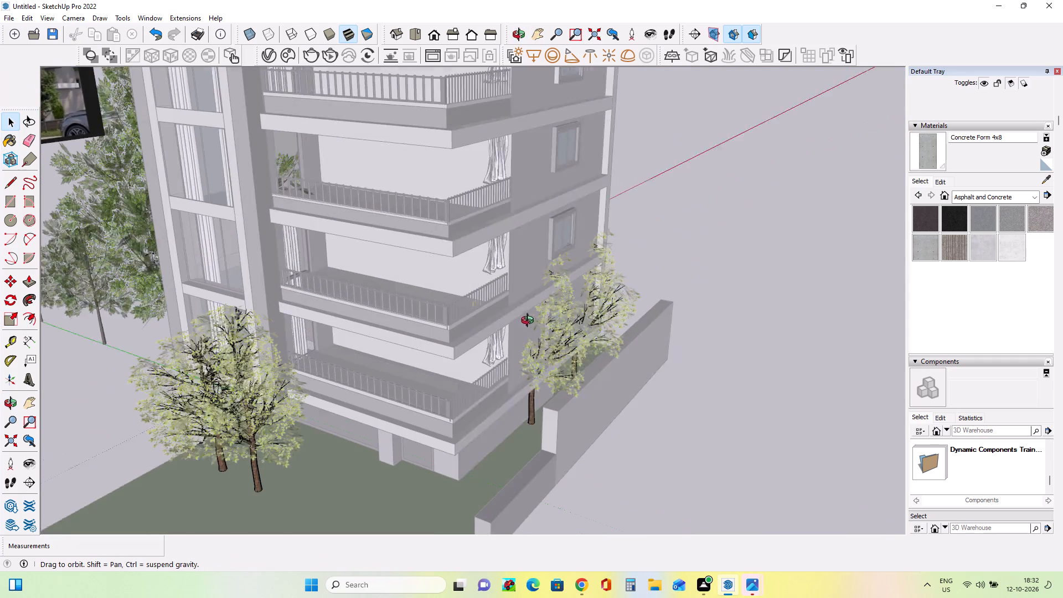
middle_drag(530, 322, 534, 322)
click(574, 356)
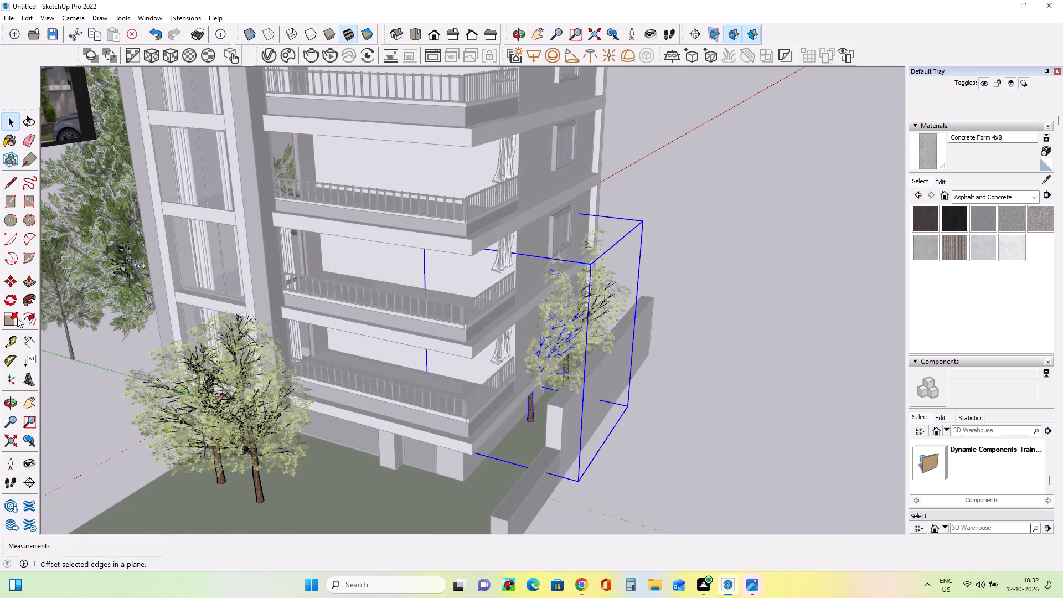
click(14, 325)
click(541, 230)
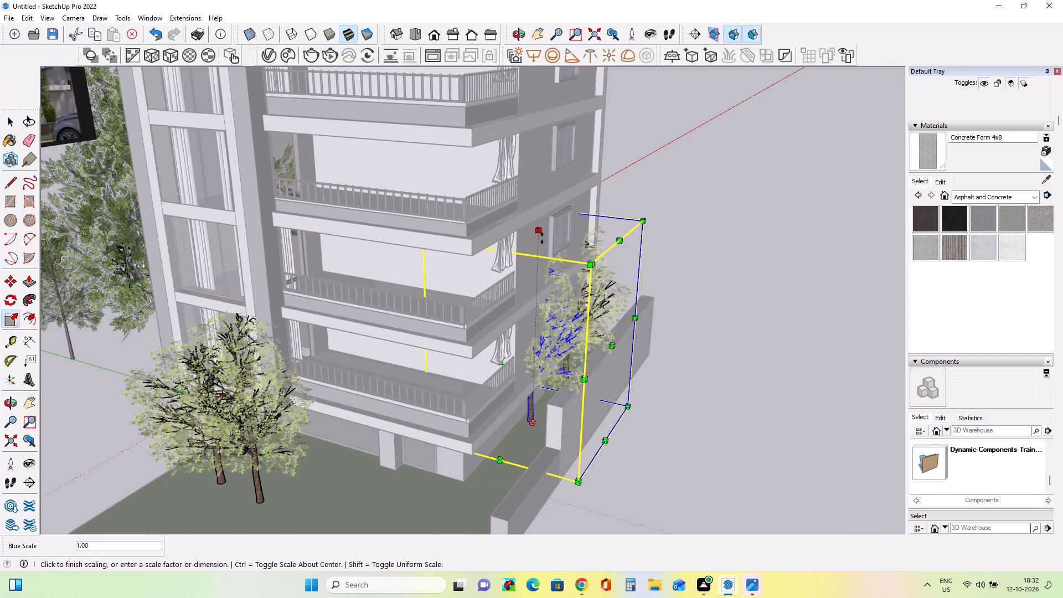
click(548, 277)
middle_drag(728, 308, 670, 312)
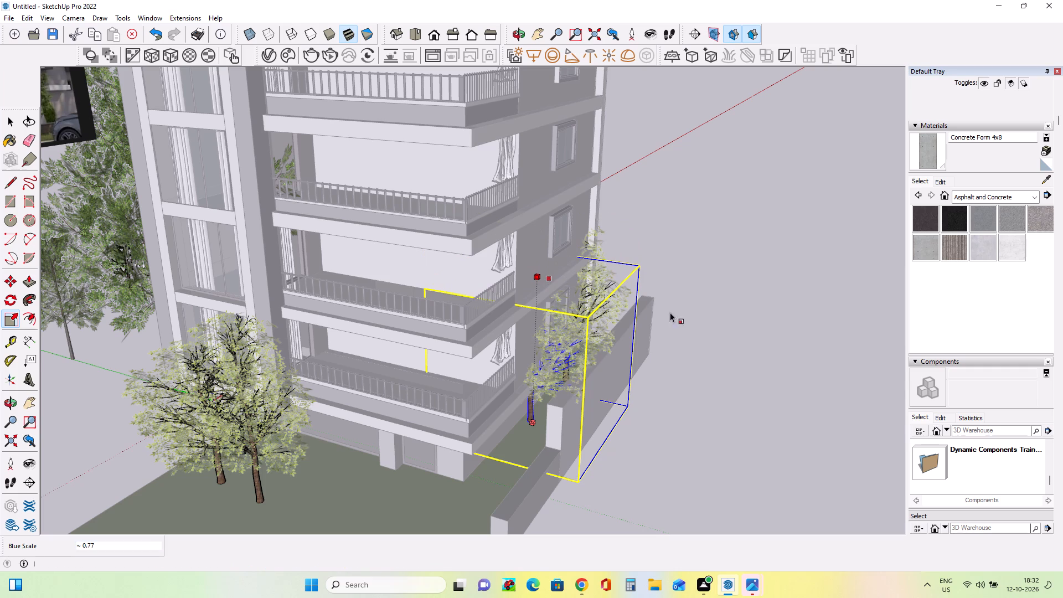
middle_drag(670, 312, 546, 281)
click(739, 282)
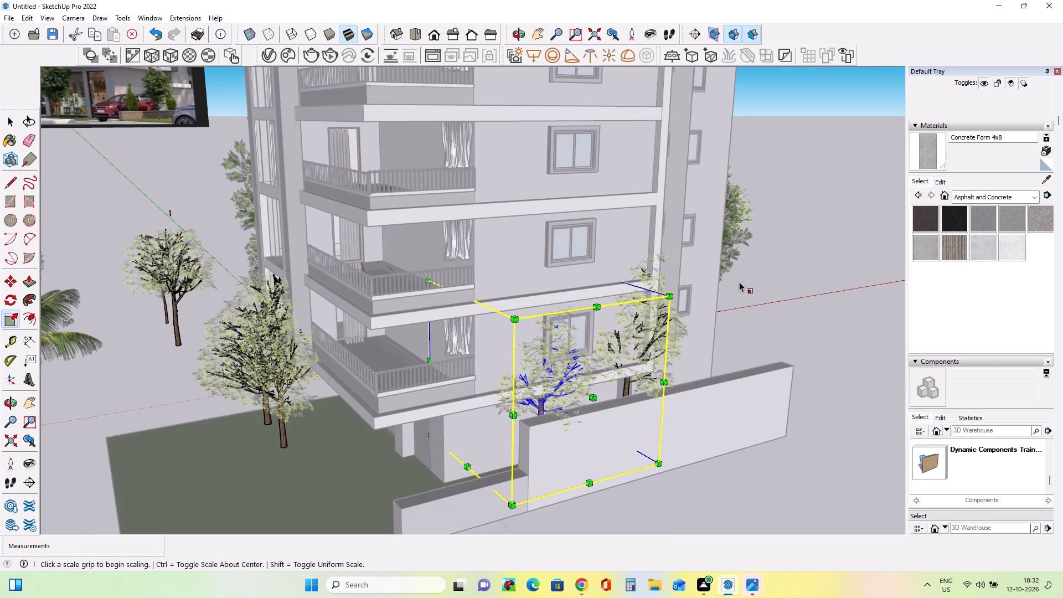
click(3, 116)
click(171, 148)
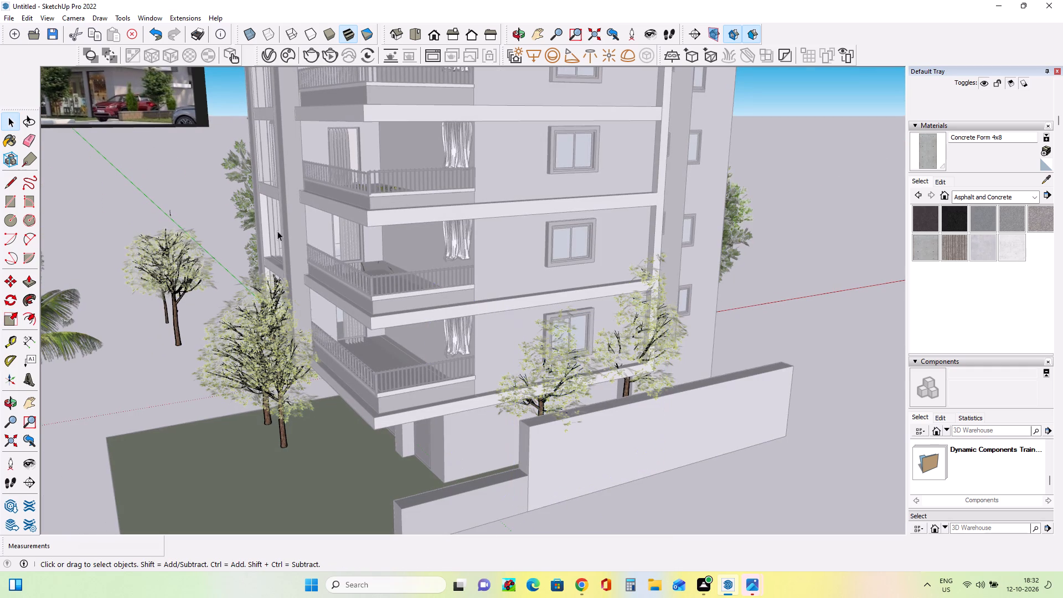
Move the large palm about 22' closer to the building, just beyond the edge of the grass slab.
middle_drag(315, 264, 393, 240)
scroll(410, 258, down, 3)
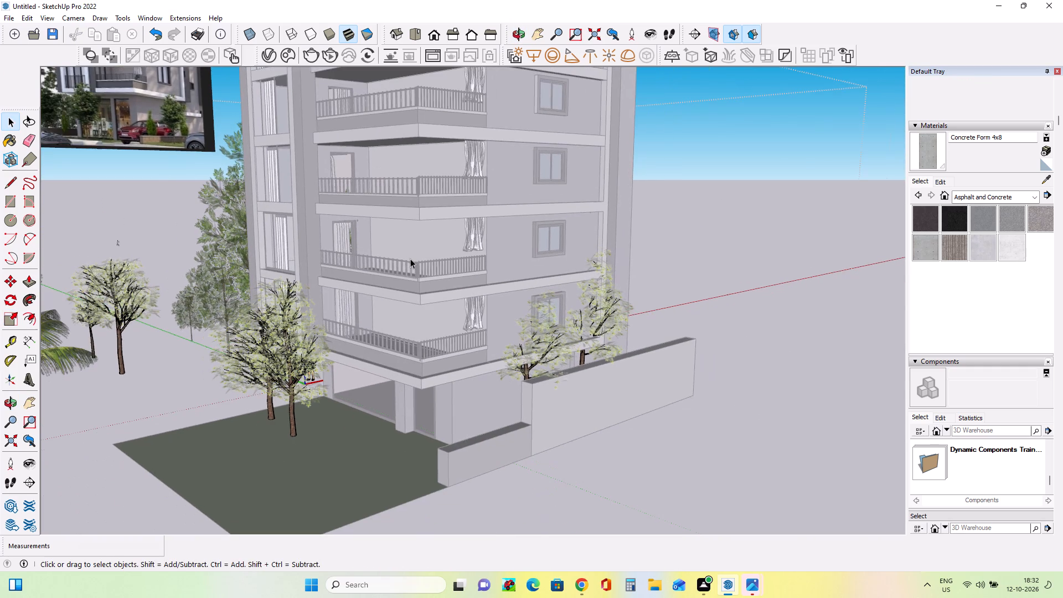
middle_drag(411, 260, 414, 282)
scroll(414, 277, down, 4)
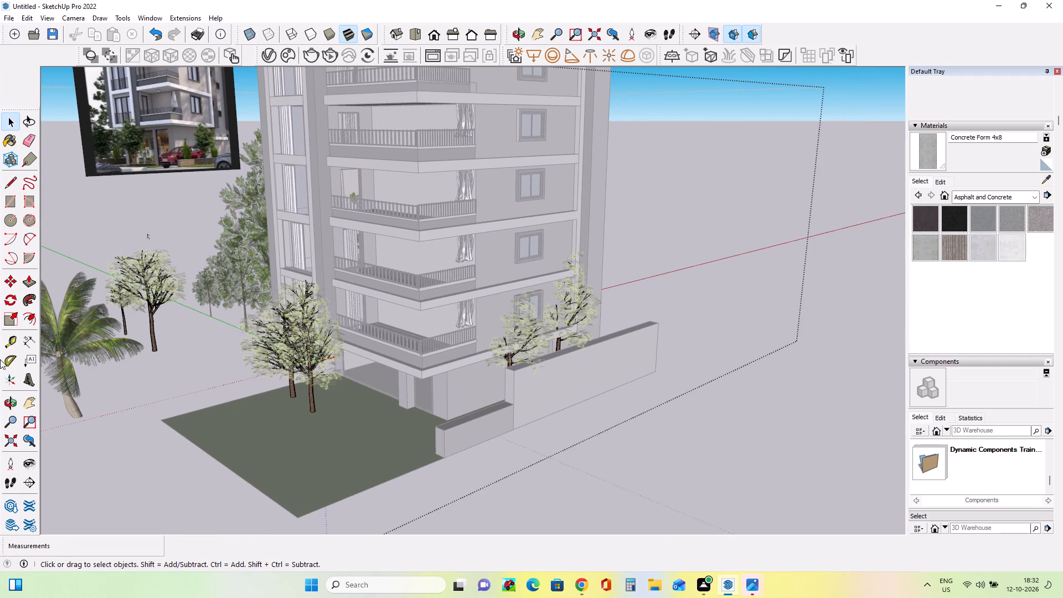
click(76, 344)
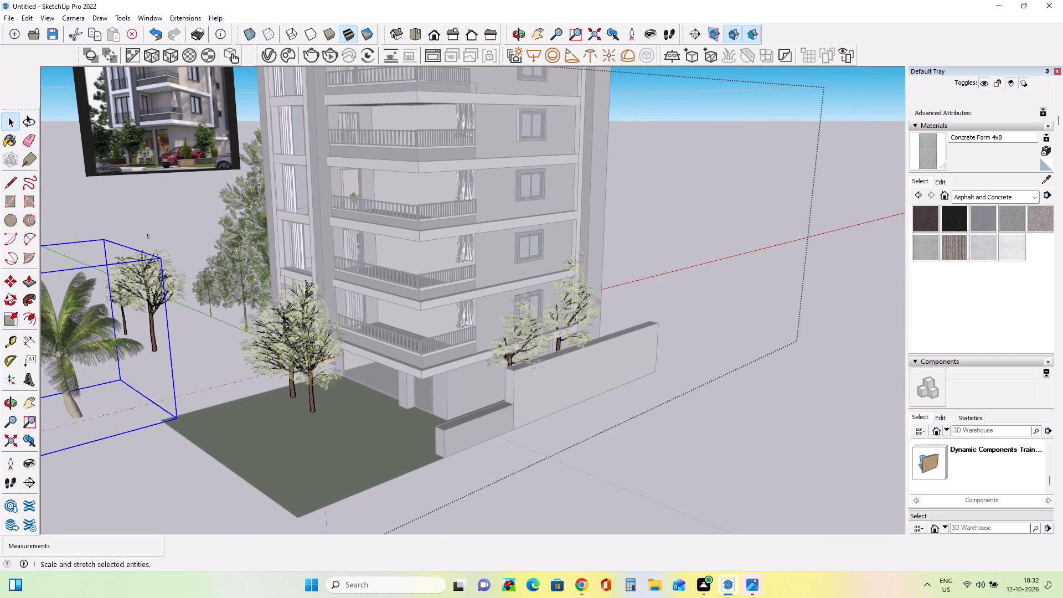
click(14, 284)
click(69, 388)
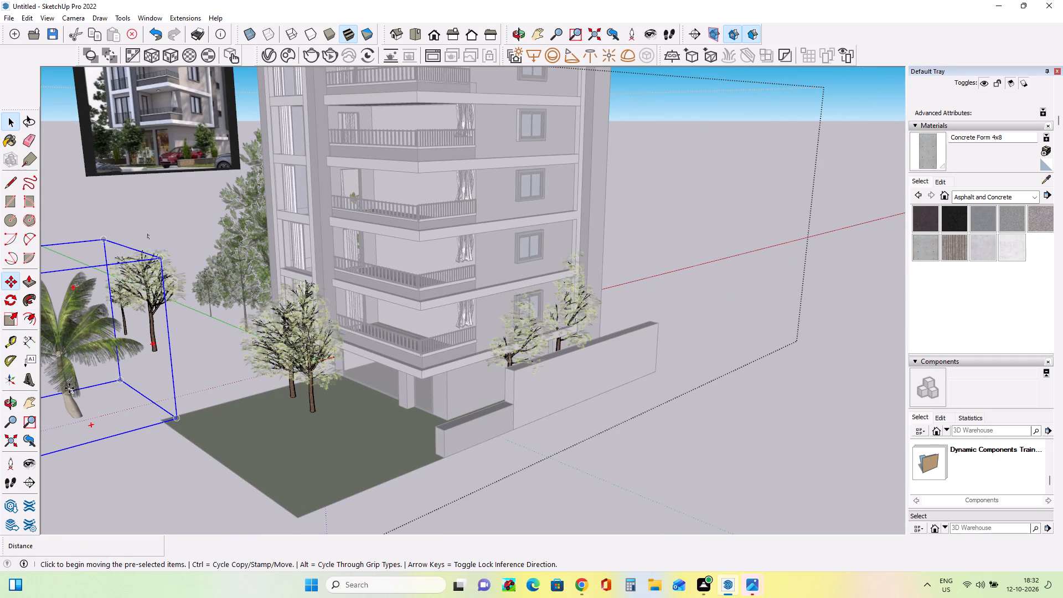
click(212, 343)
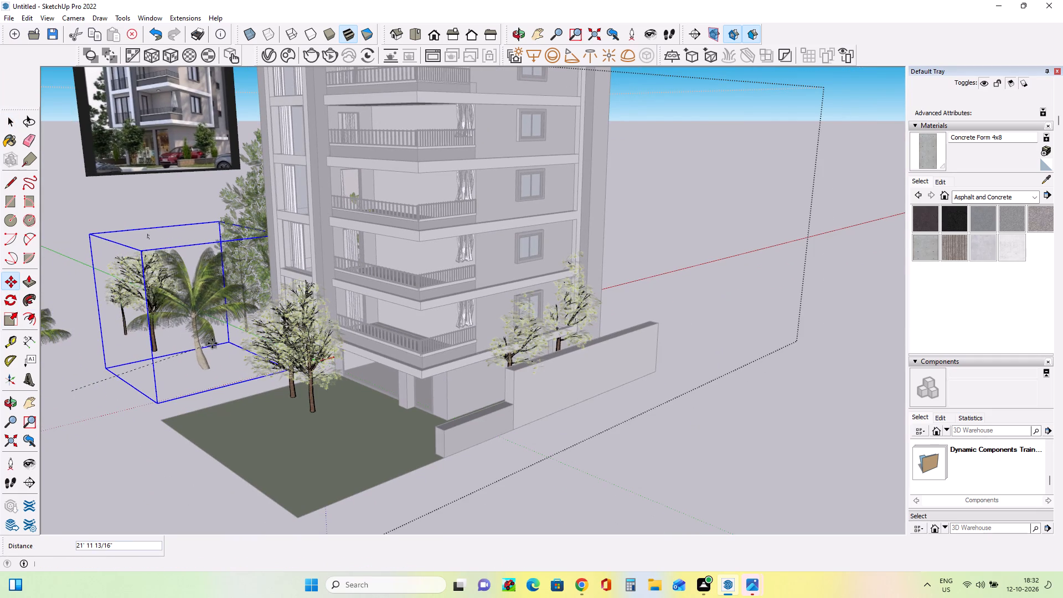
middle_drag(315, 412, 321, 421)
scroll(329, 391, down, 8)
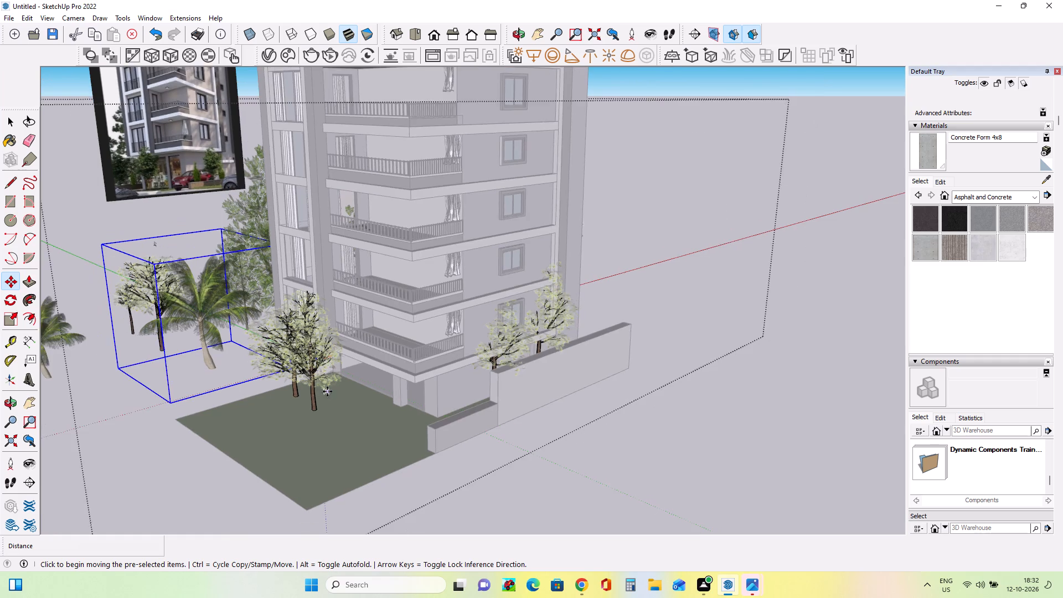
click(13, 120)
click(92, 157)
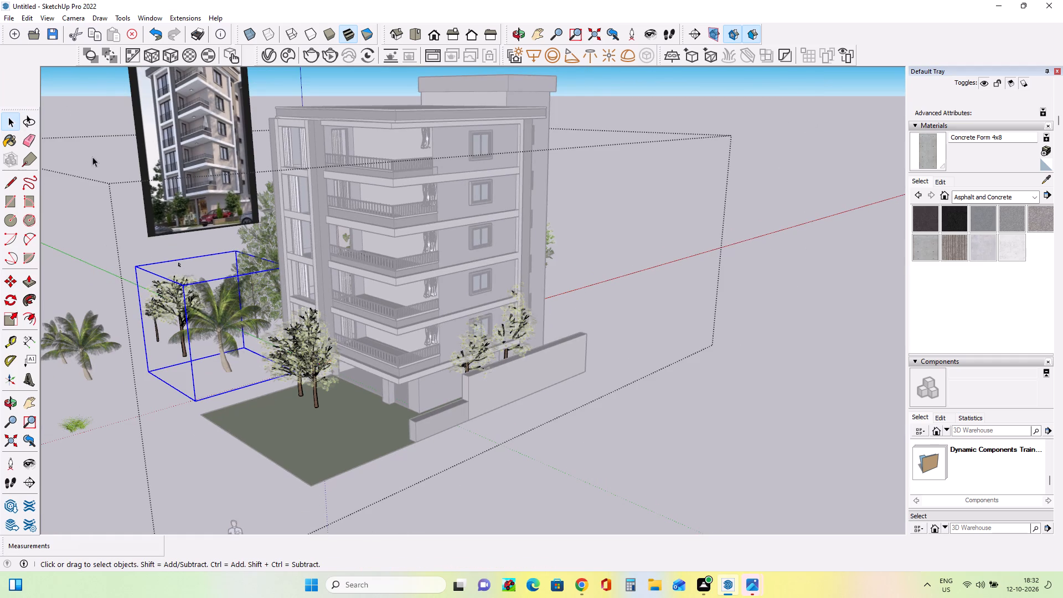
Draw a ground rectangle about 74'4" by 63'7" from the grass slab's outer corner, extending beneath the side trees.
scroll(277, 327, down, 8)
middle_drag(282, 365, 282, 365)
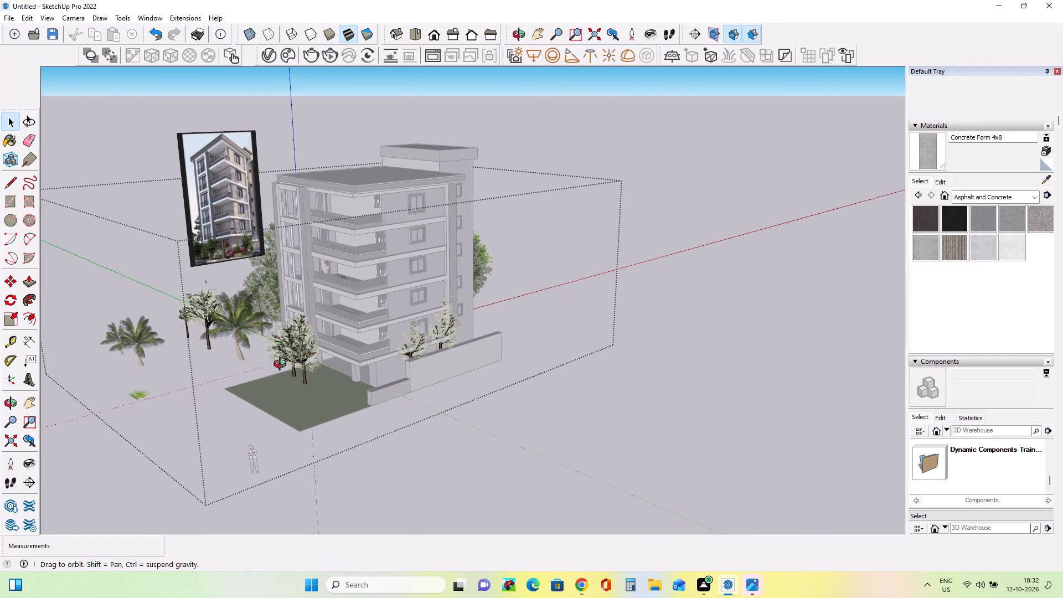
middle_drag(282, 365, 393, 380)
scroll(394, 378, down, 12)
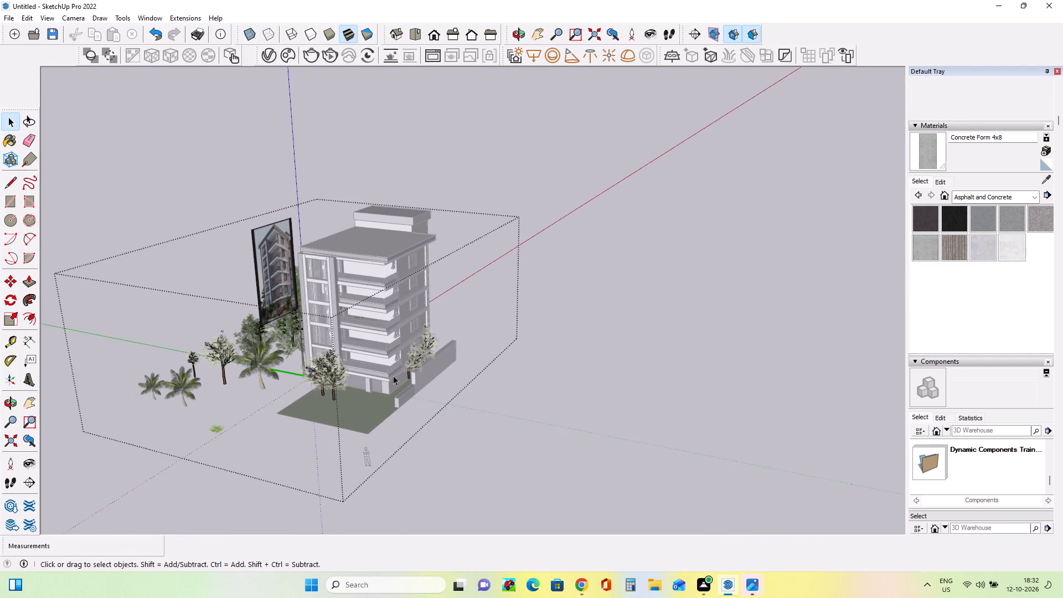
middle_drag(395, 376, 428, 427)
middle_drag(260, 389, 454, 359)
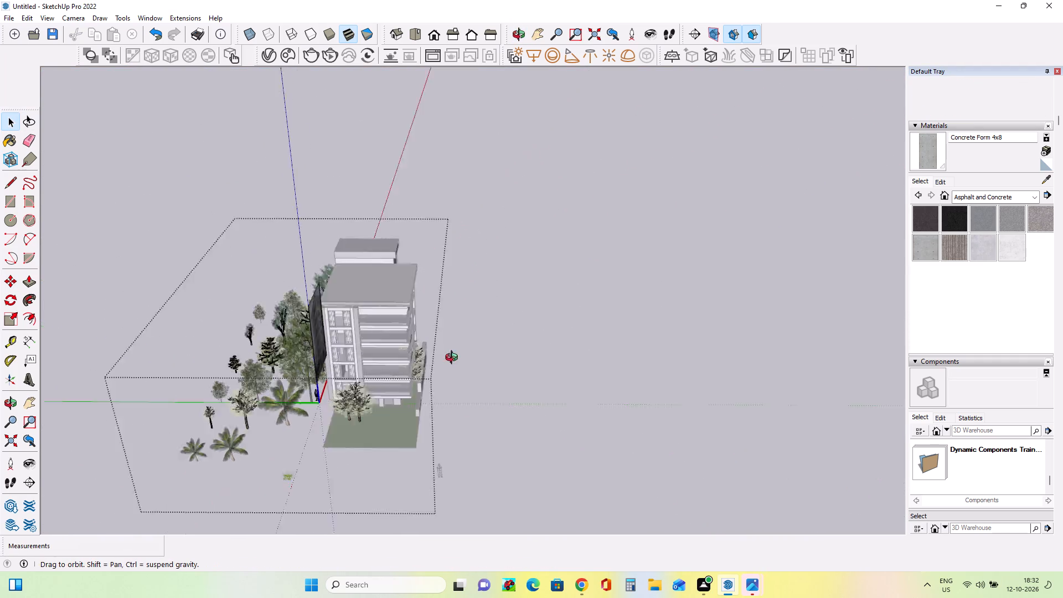
middle_drag(454, 359, 482, 350)
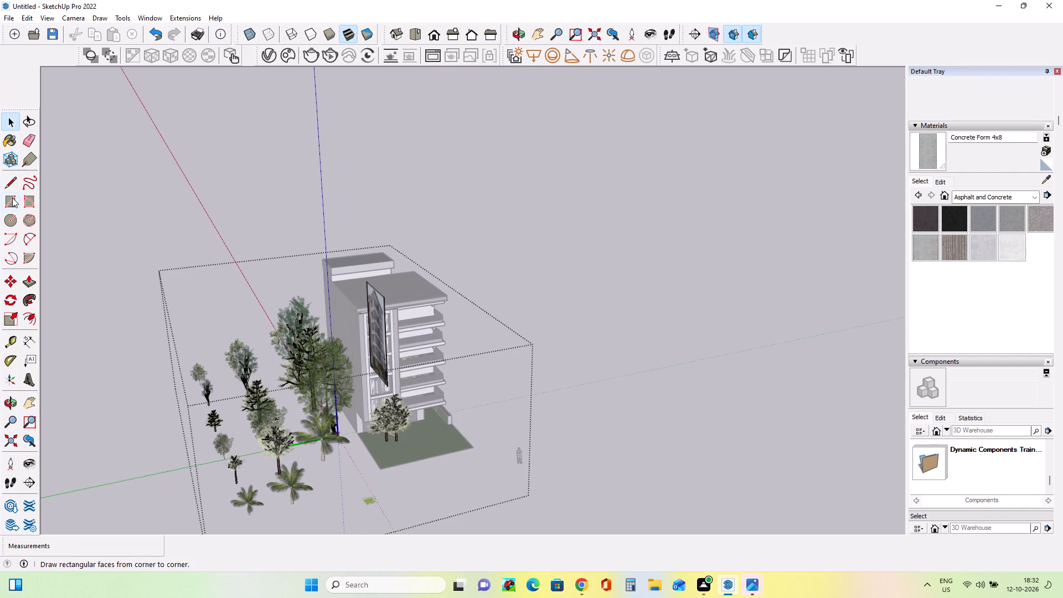
click(12, 198)
click(379, 470)
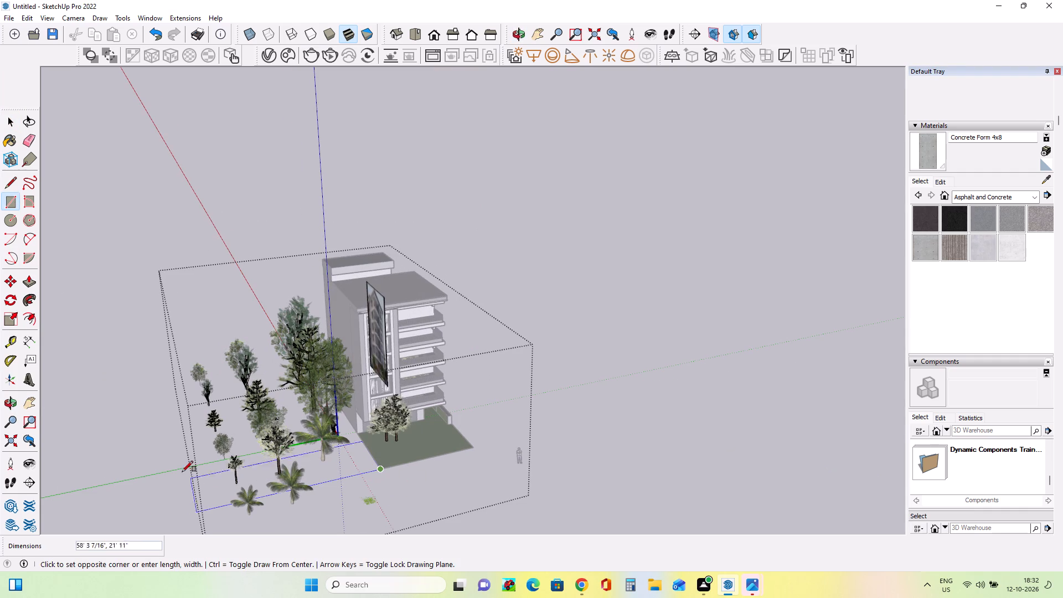
click(161, 413)
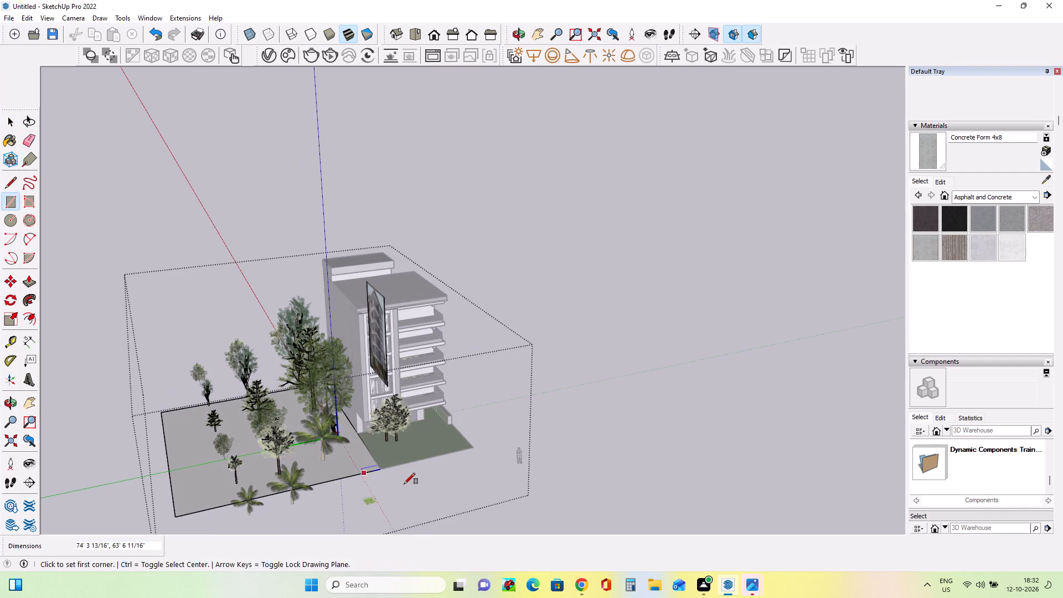
Draw a second ground rectangle about 63'7" by 22'11" along the first rectangle's front edge, beyond the small palms.
middle_drag(412, 486, 309, 480)
scroll(337, 460, up, 2)
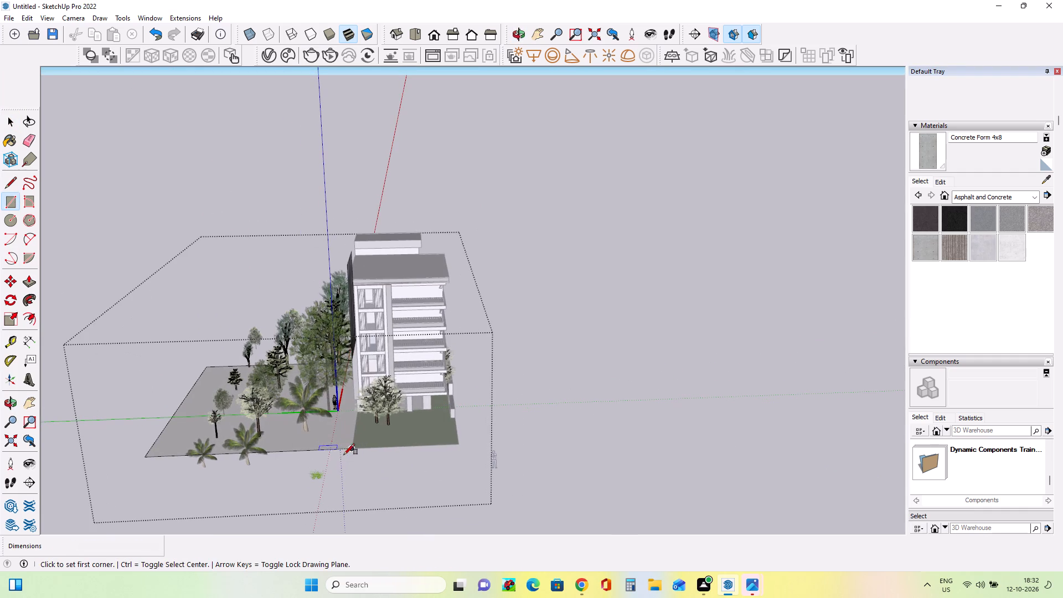
click(350, 449)
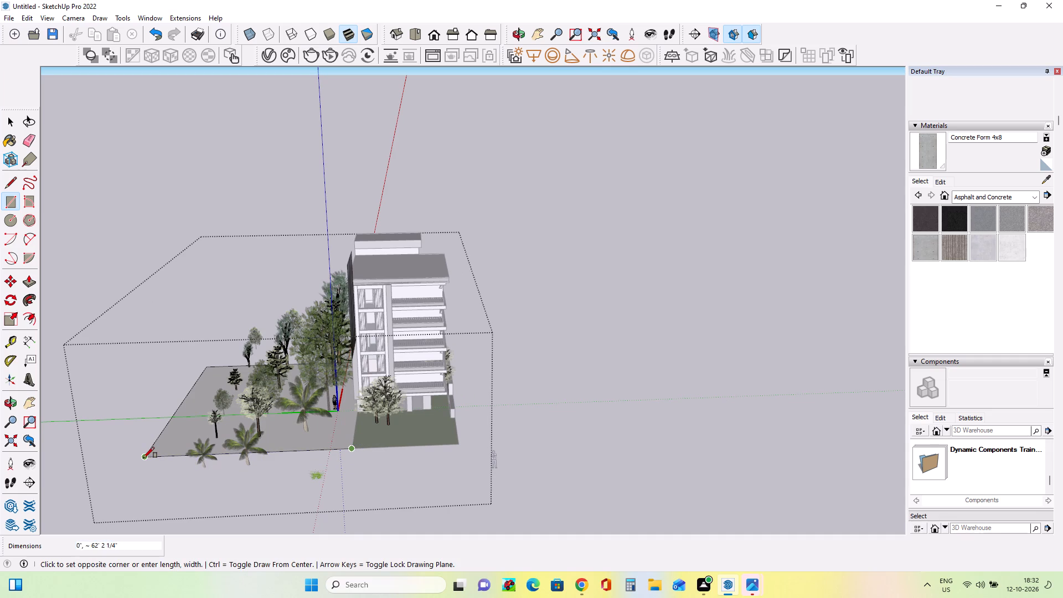
click(143, 458)
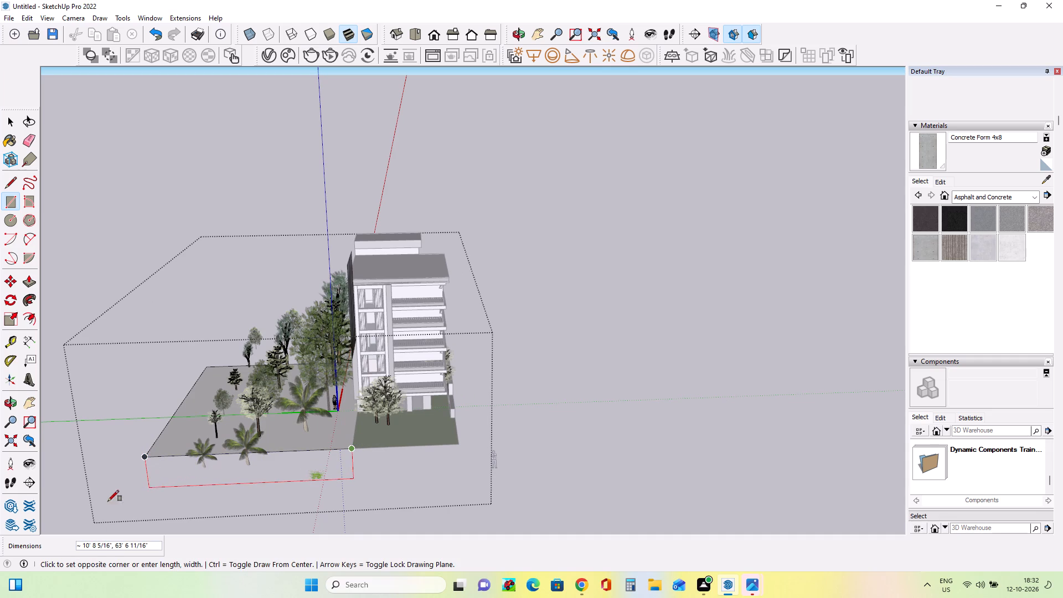
click(113, 495)
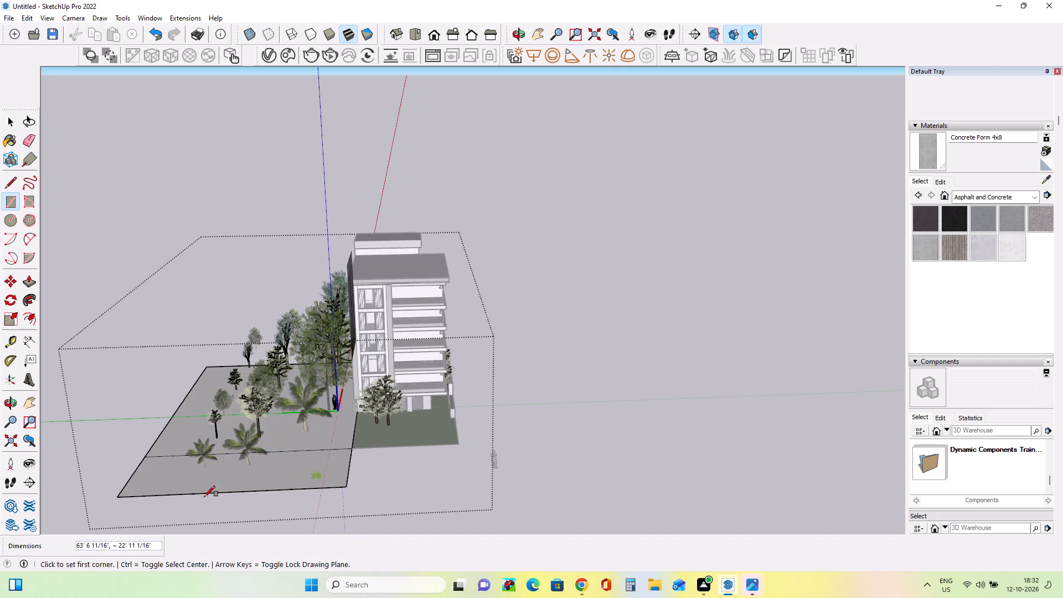
Draw a third ground rectangle about 33'11" by 22'8" in front of the grass slab, meeting the second rectangle's corner.
middle_drag(293, 499, 117, 529)
scroll(395, 439, up, 4)
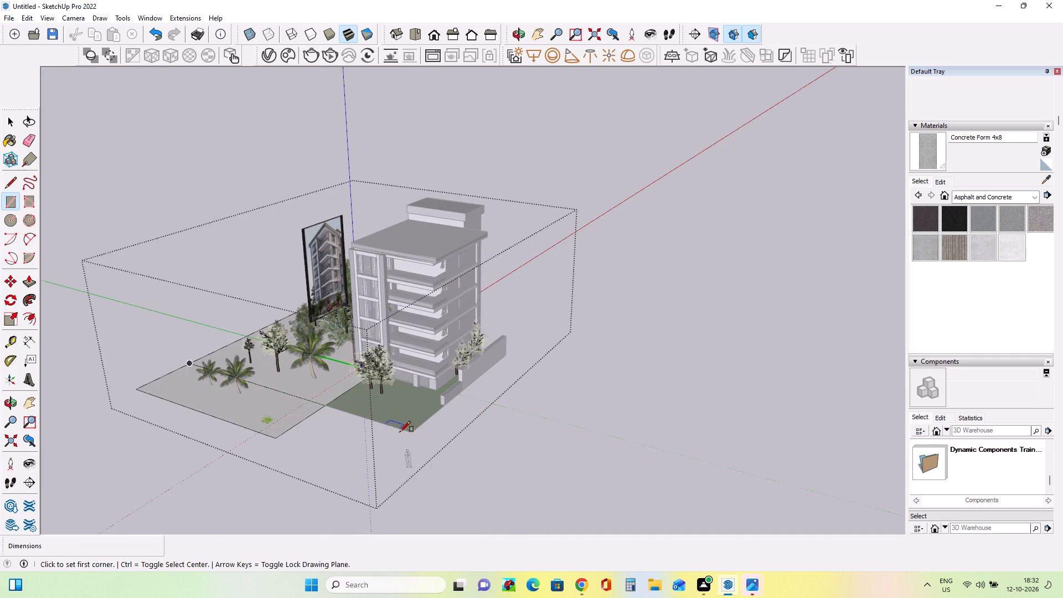
click(411, 433)
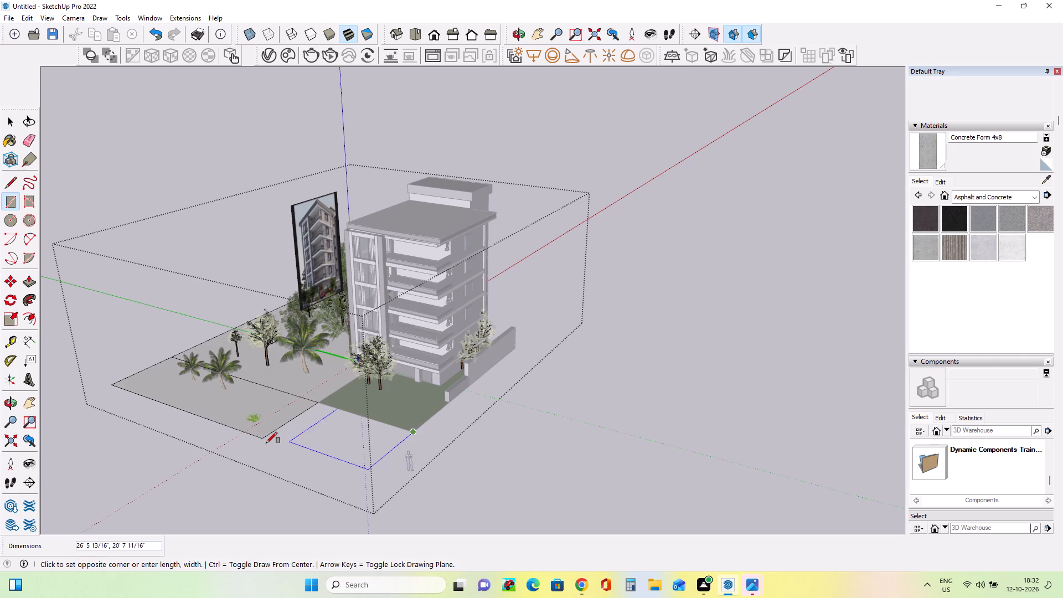
click(266, 443)
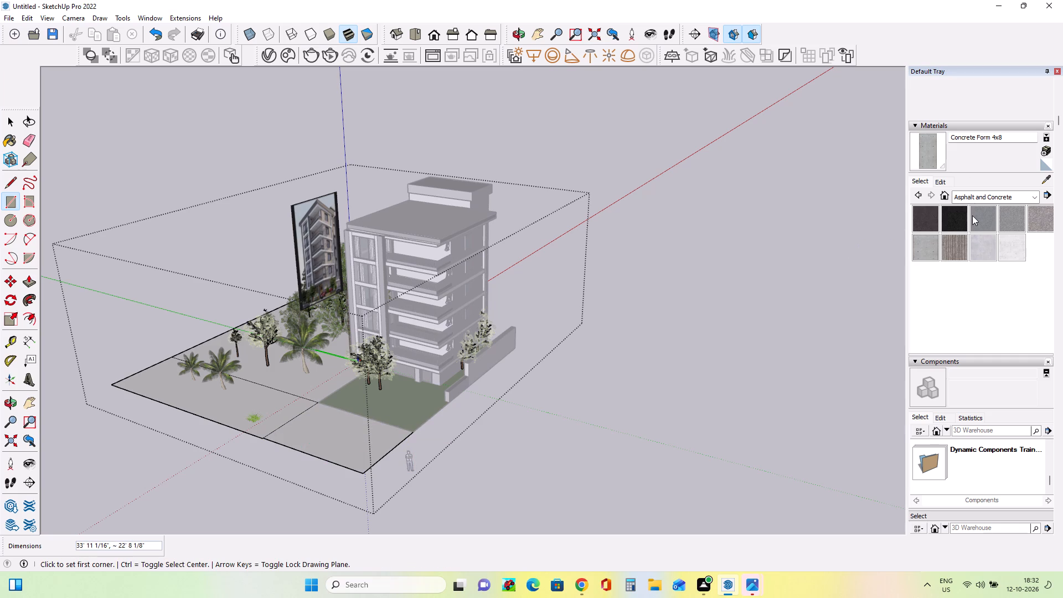
Paint the three new ground rectangles with Grass Dark Green from the landscaping materials and exit the component.
click(975, 196)
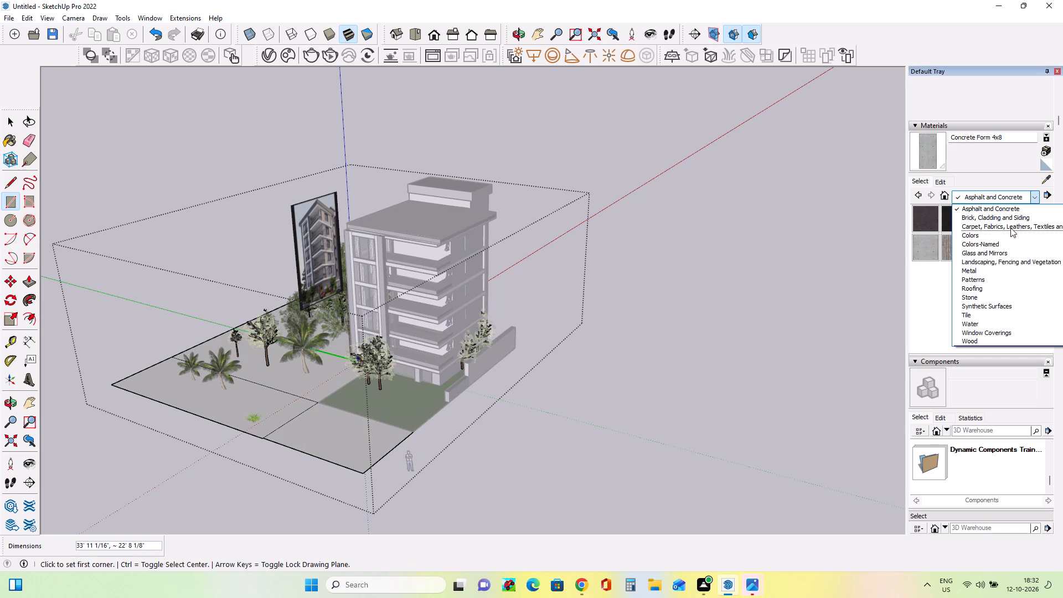
click(1025, 257)
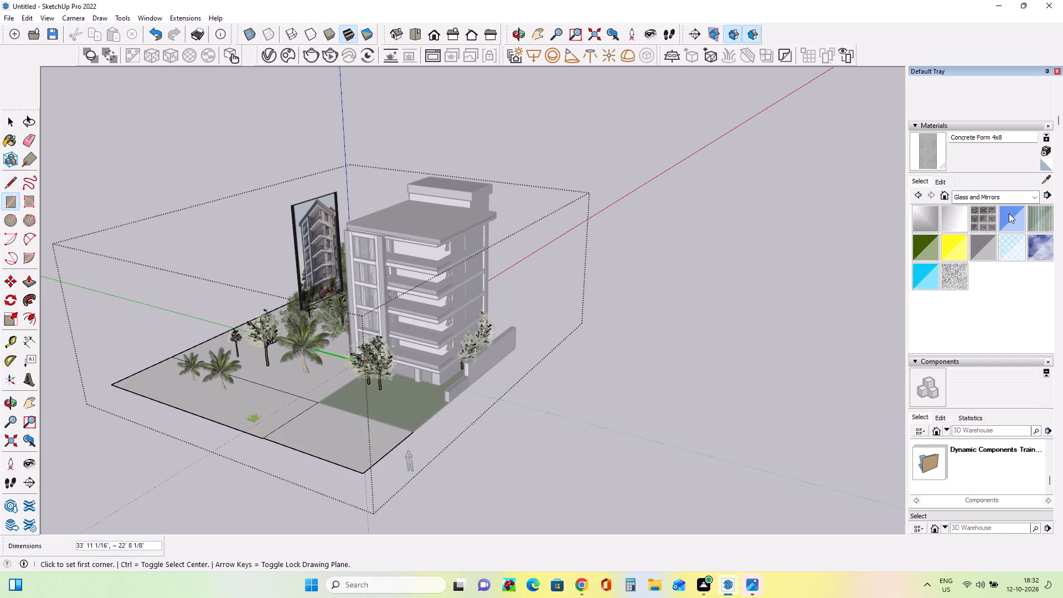
click(1003, 193)
click(1028, 262)
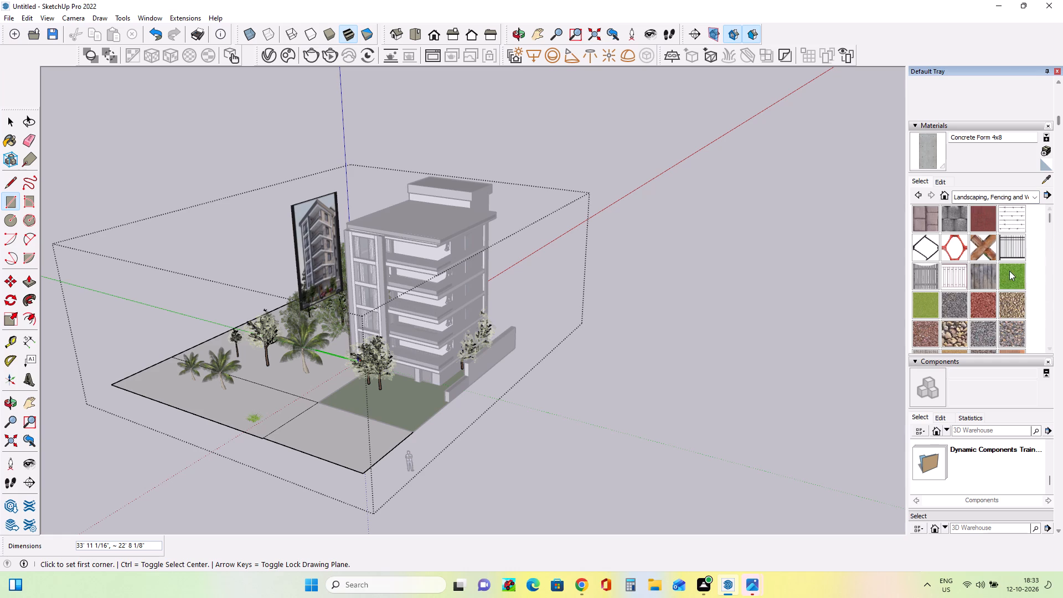
click(1009, 274)
click(314, 432)
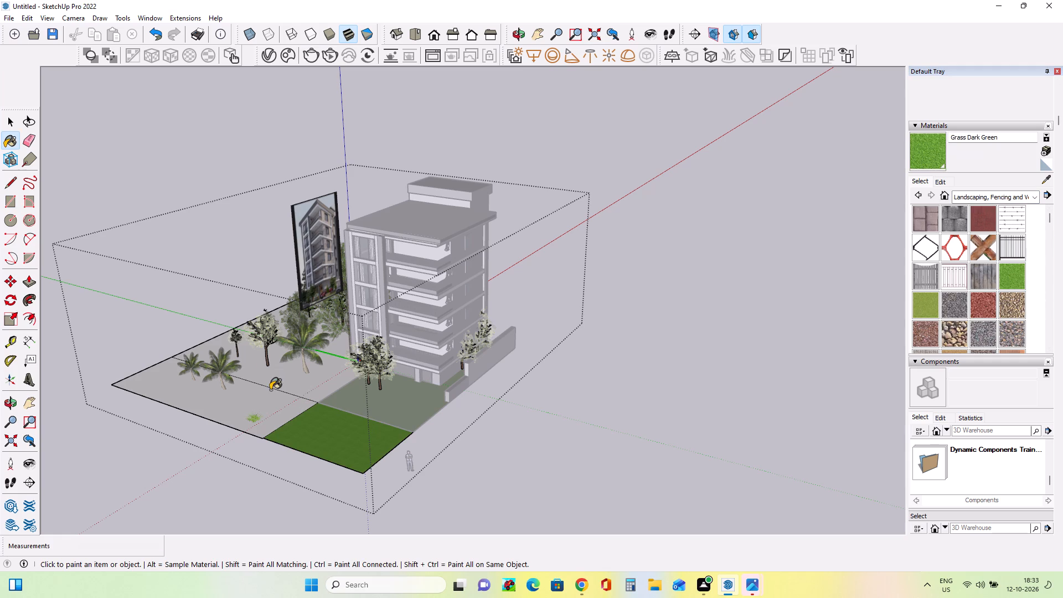
click(270, 390)
click(295, 382)
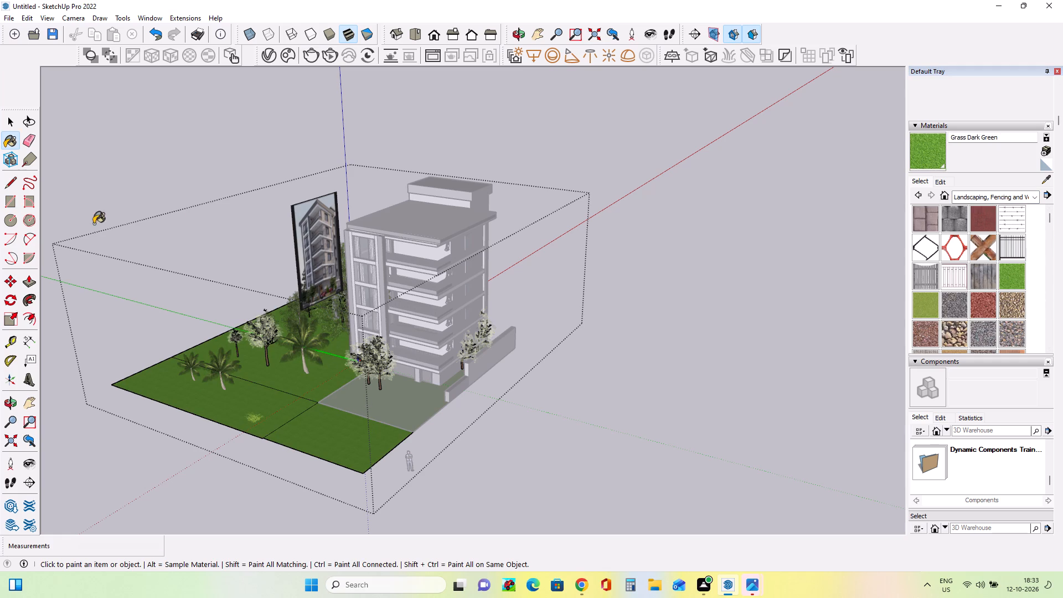
click(9, 118)
click(148, 146)
double_click(148, 149)
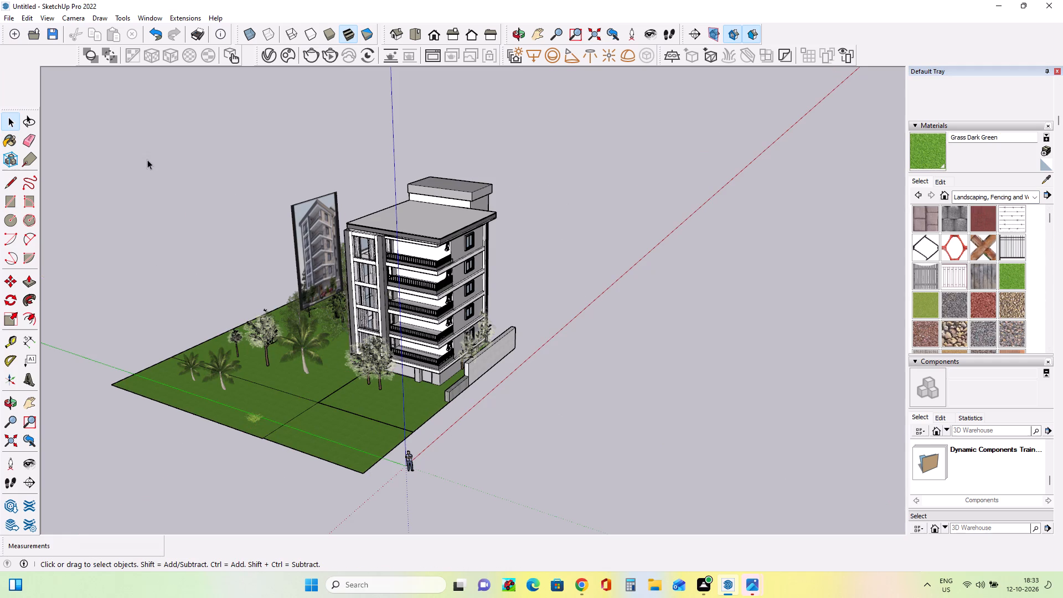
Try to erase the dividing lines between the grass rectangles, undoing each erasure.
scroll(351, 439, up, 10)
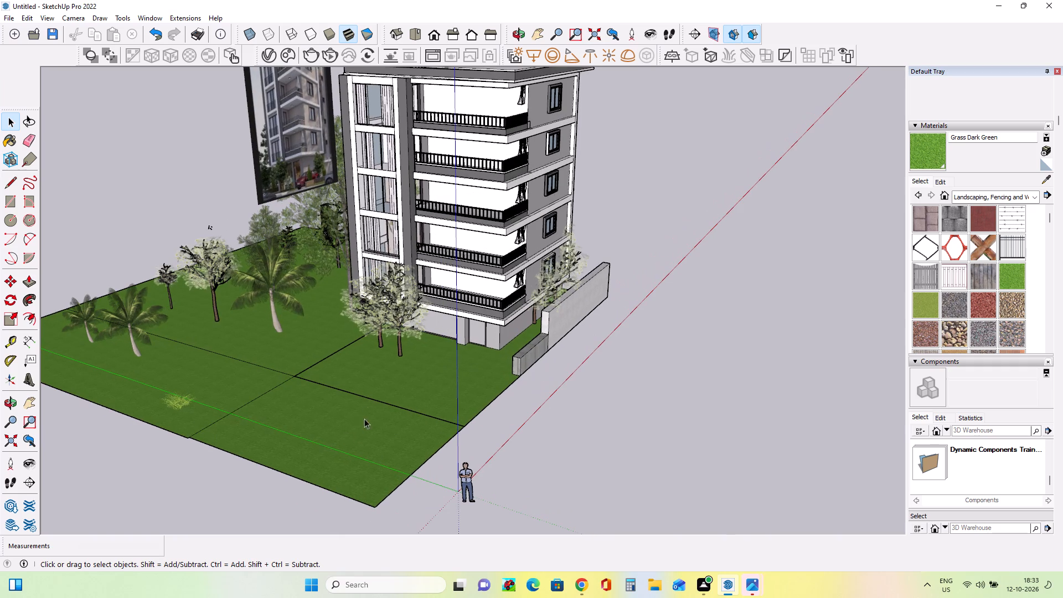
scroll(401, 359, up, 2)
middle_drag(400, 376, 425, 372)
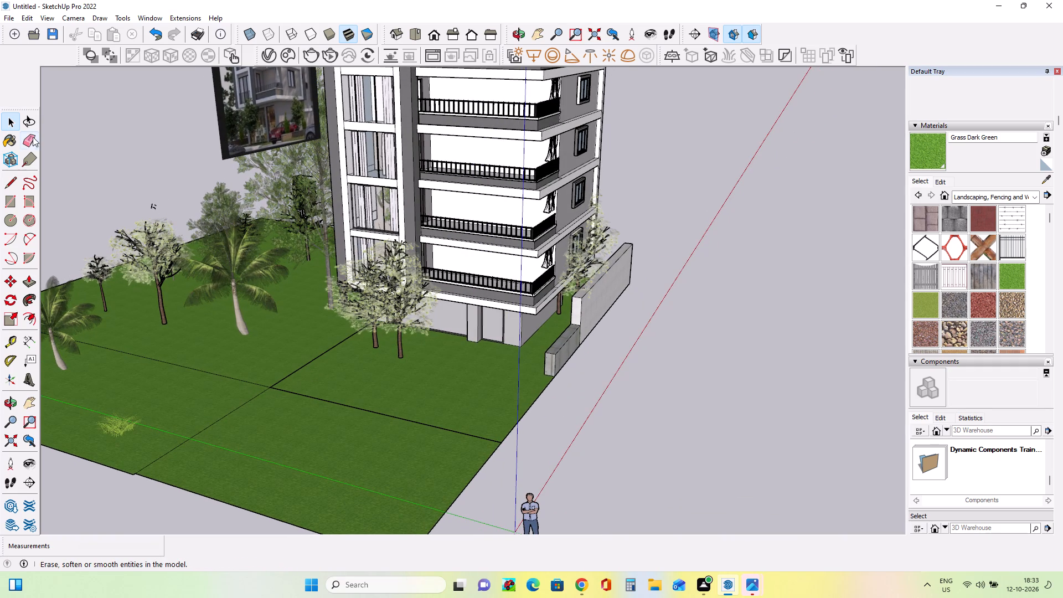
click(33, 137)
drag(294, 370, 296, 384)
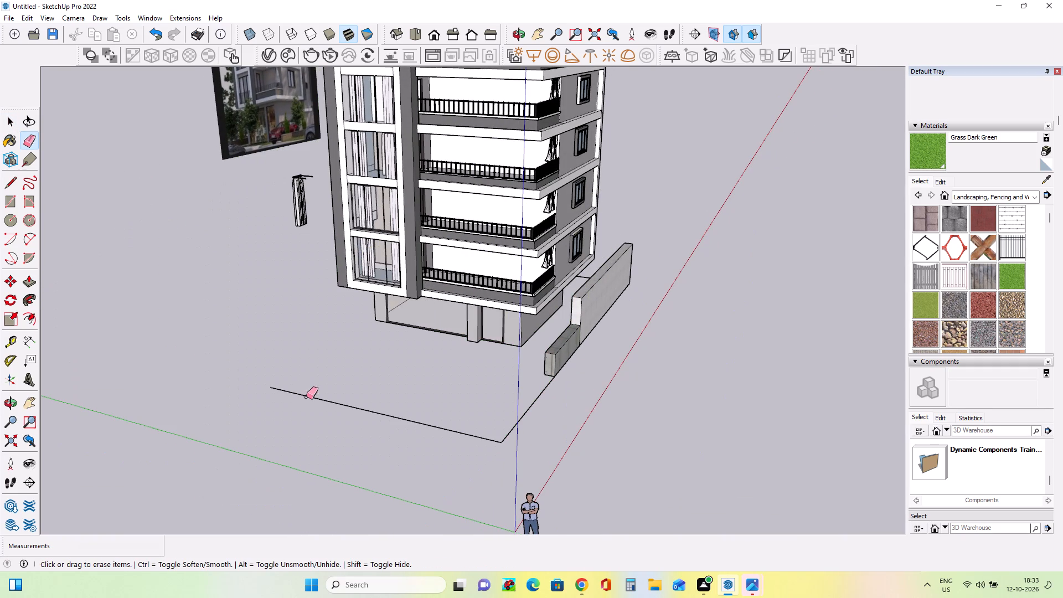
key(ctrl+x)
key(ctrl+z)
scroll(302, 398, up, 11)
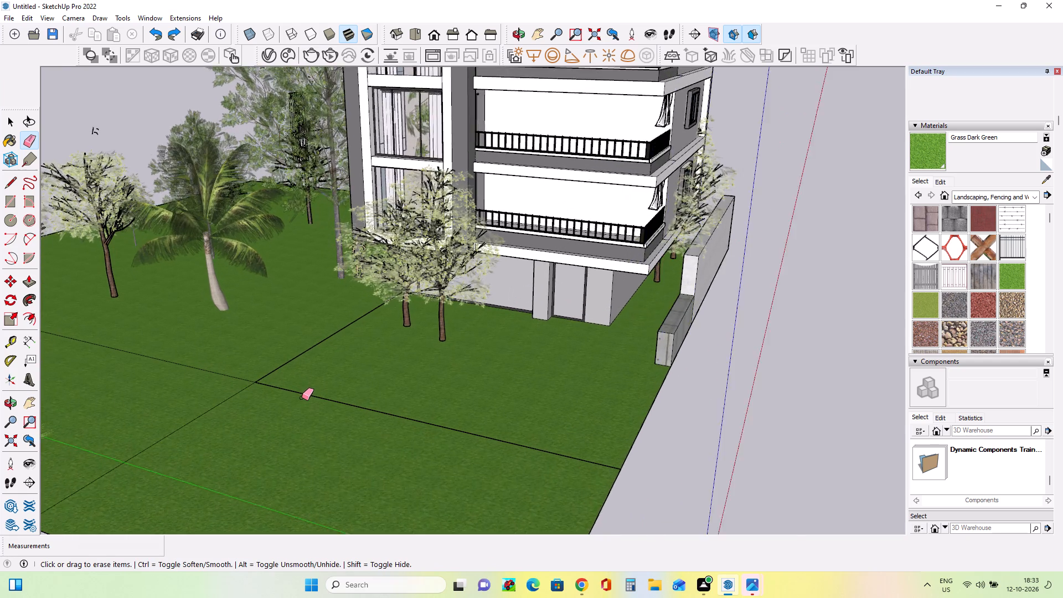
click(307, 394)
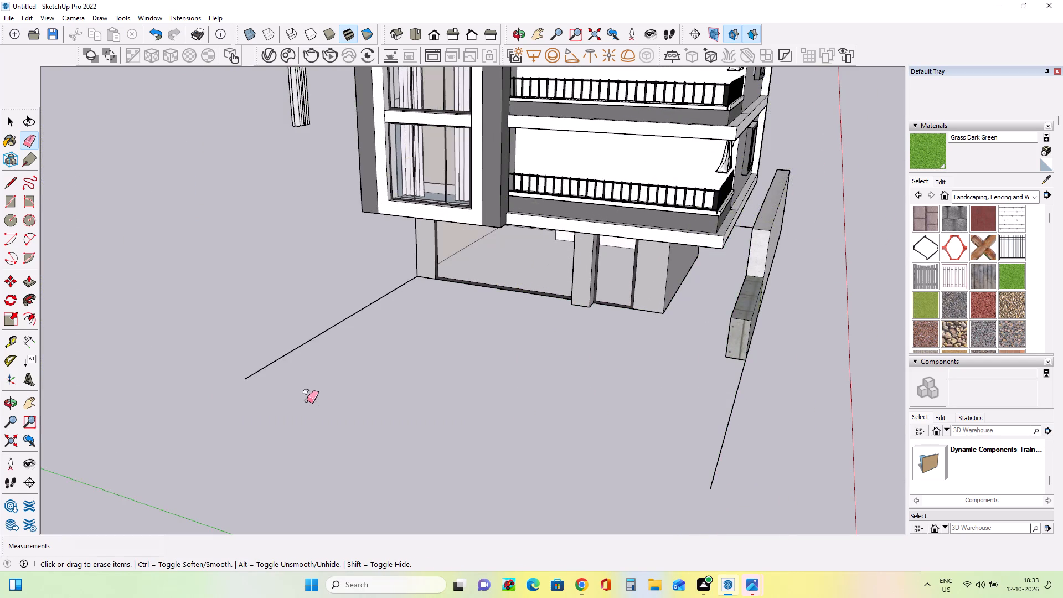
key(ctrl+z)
Examine the building, walls, trees and extended grass from the front corner against the reference photo.
scroll(383, 468, down, 12)
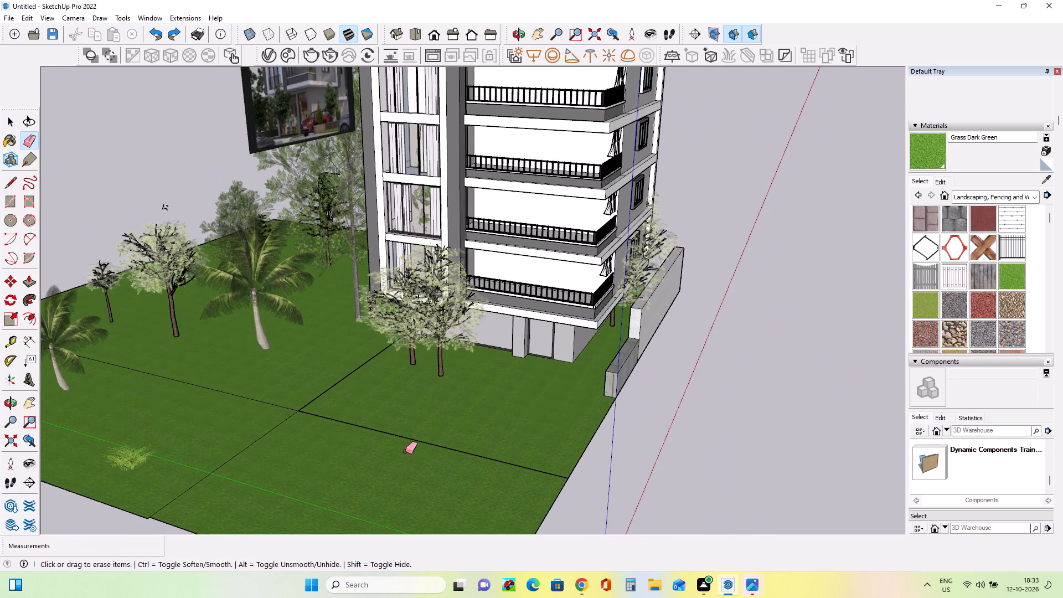
scroll(405, 451, down, 4)
middle_drag(520, 436, 396, 427)
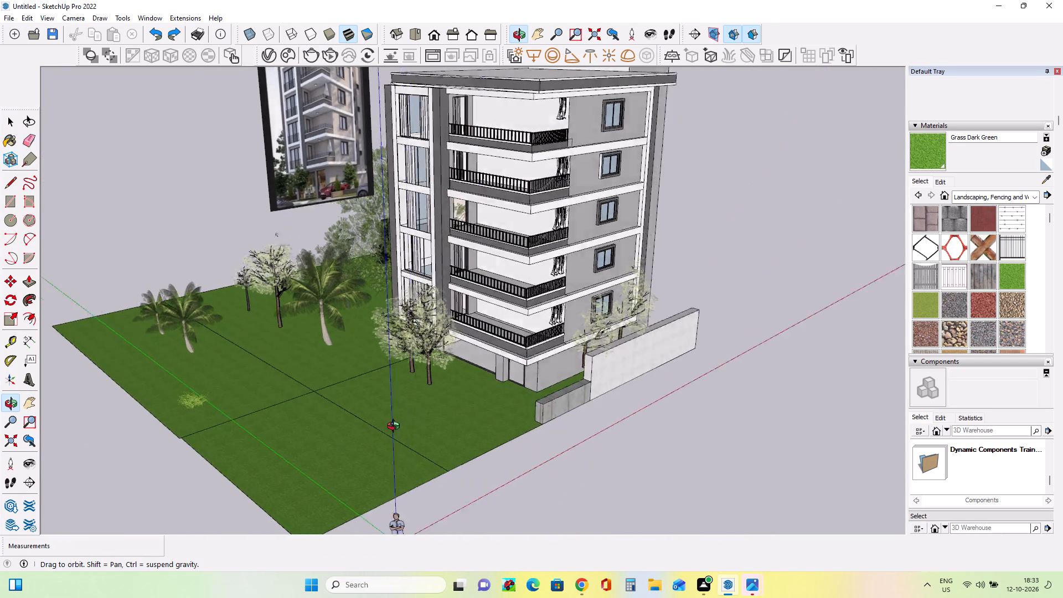
middle_drag(396, 427, 391, 421)
scroll(472, 380, up, 2)
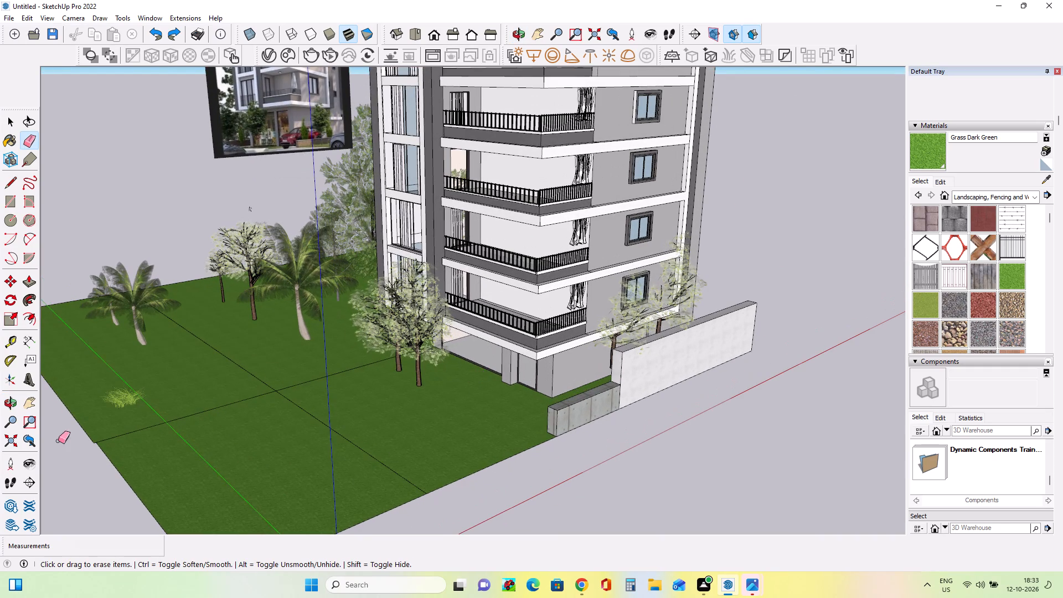
click(25, 405)
drag(378, 309, 372, 372)
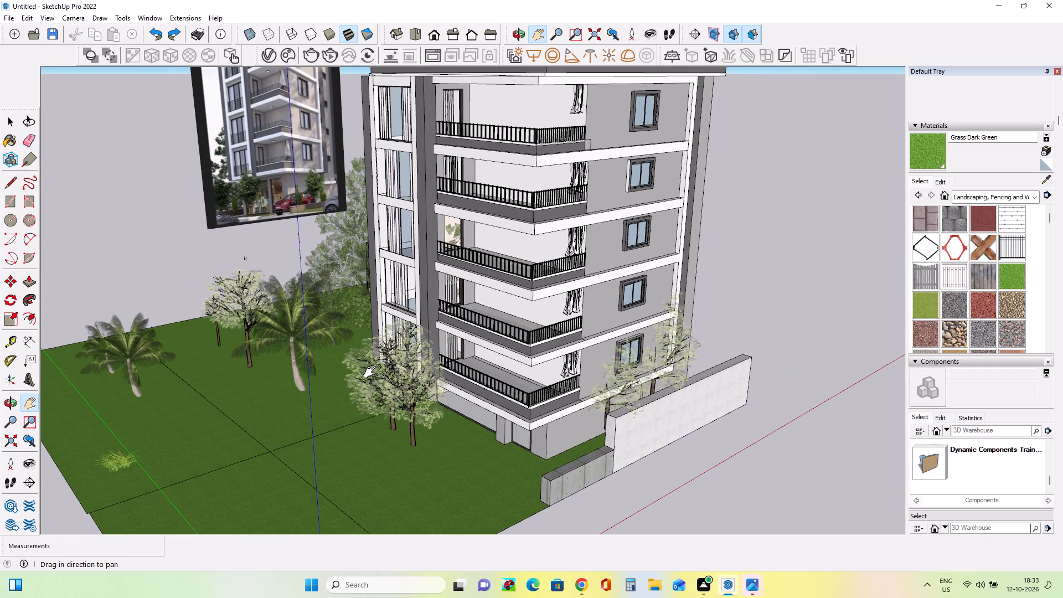
drag(372, 372, 369, 393)
middle_drag(449, 397, 432, 367)
scroll(432, 364, down, 2)
middle_drag(481, 368, 450, 369)
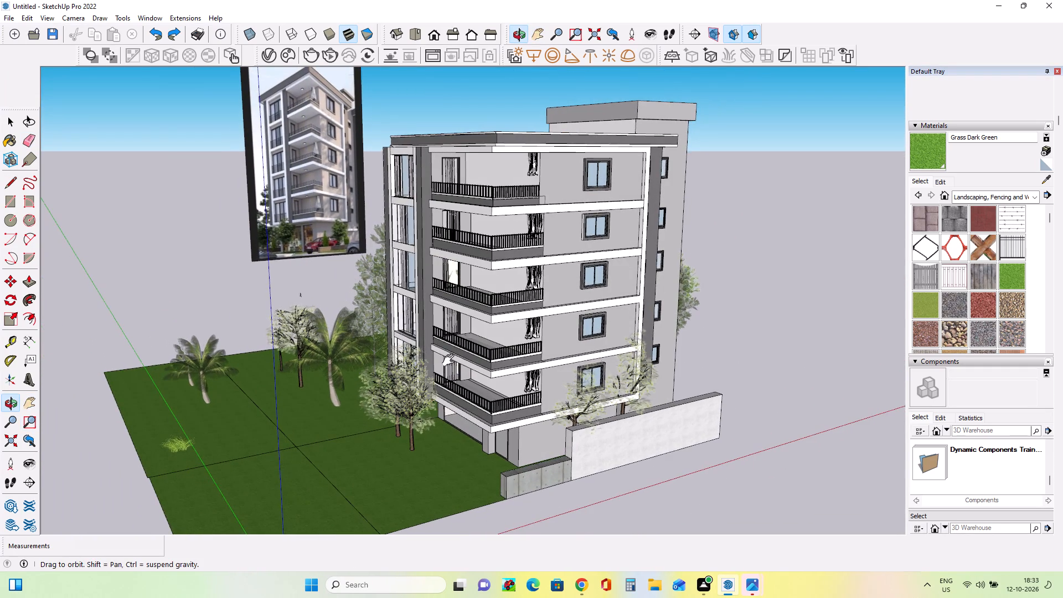
scroll(451, 360, up, 1)
middle_drag(473, 365, 460, 365)
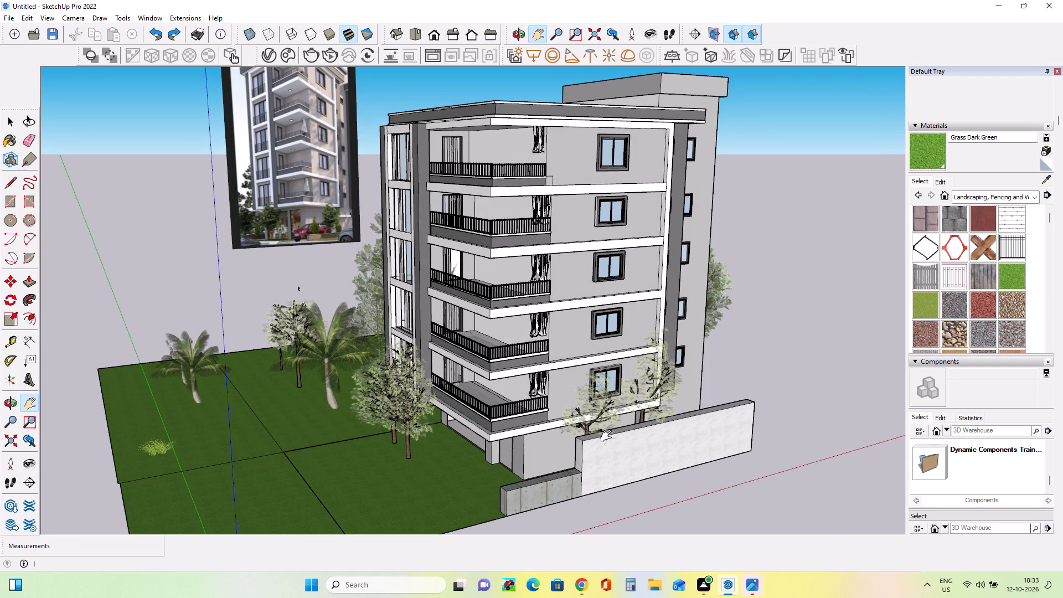
Inside the component, move the two trees behind the tall concrete wall about 3'1" outward from the building, and exit the component.
click(12, 127)
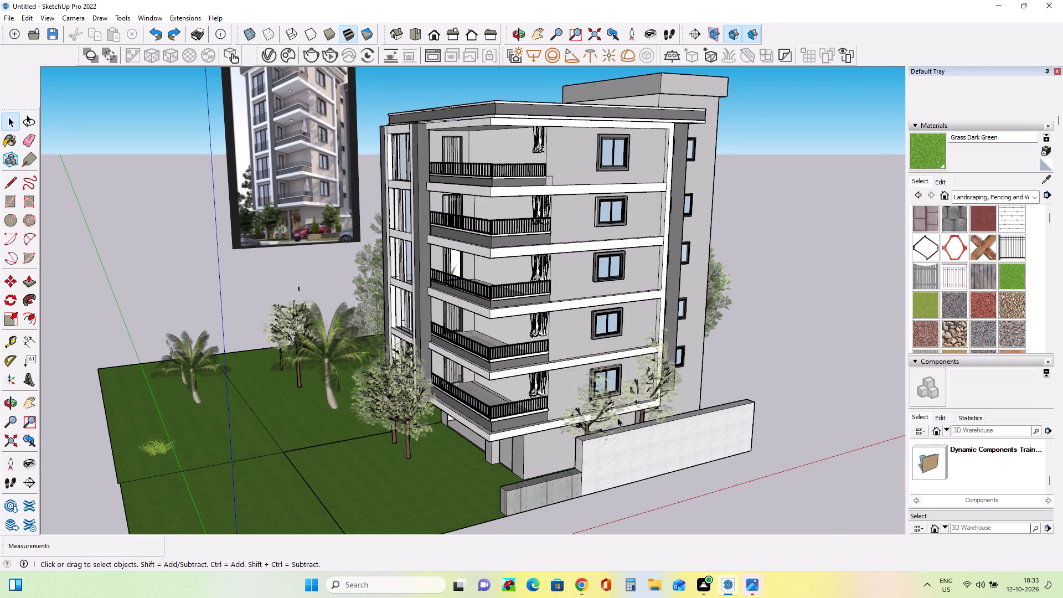
click(590, 431)
click(652, 403)
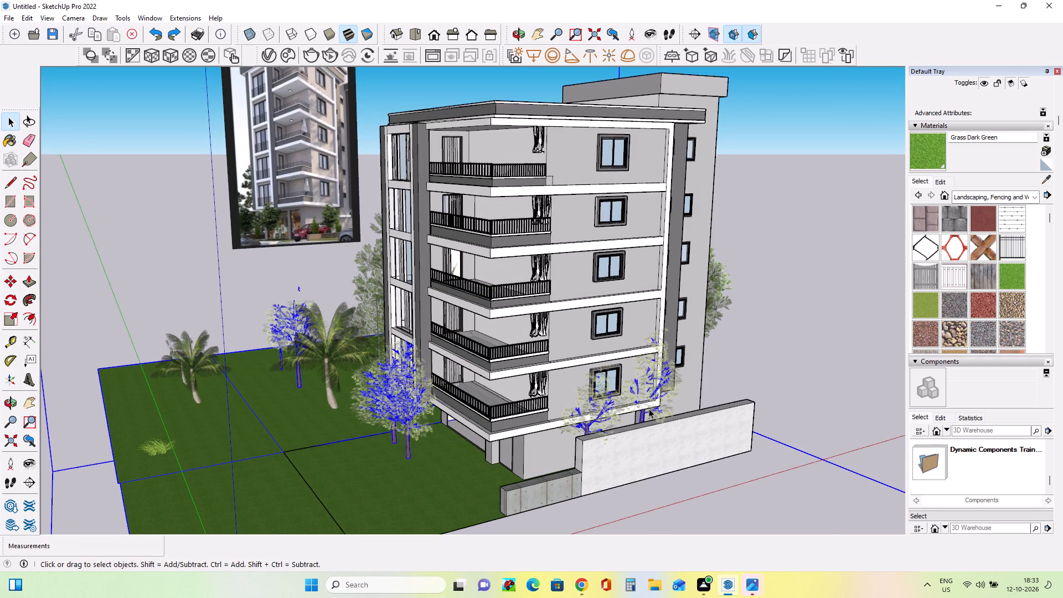
right_click(642, 388)
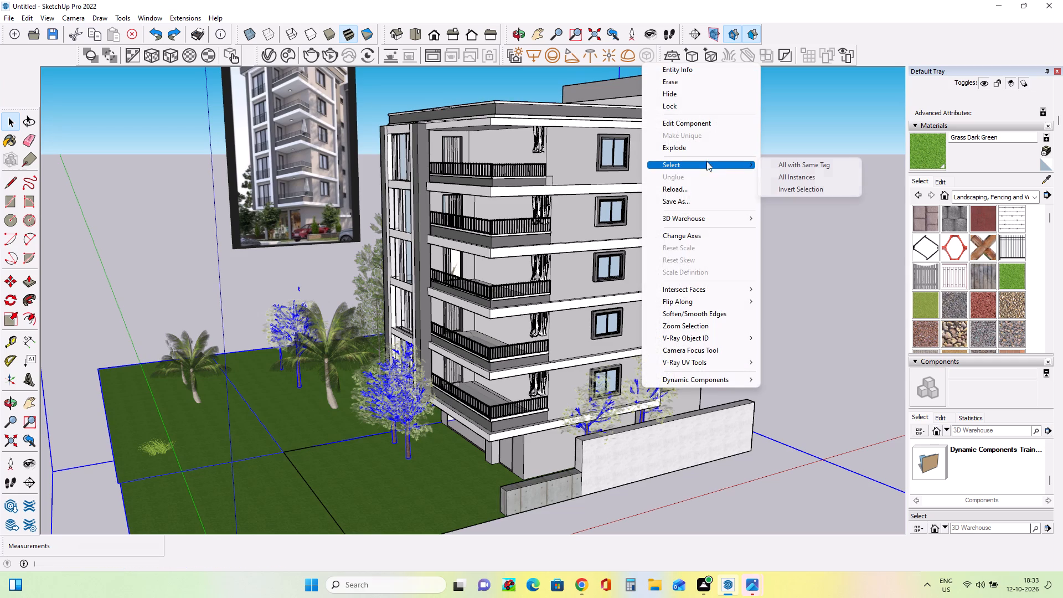
click(688, 125)
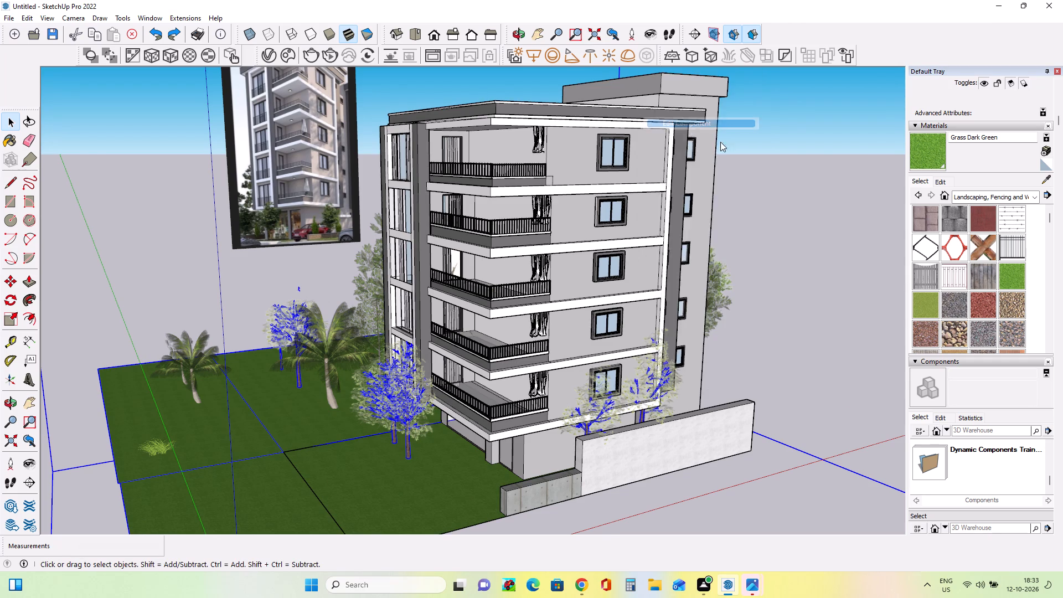
ctrl+click(592, 424)
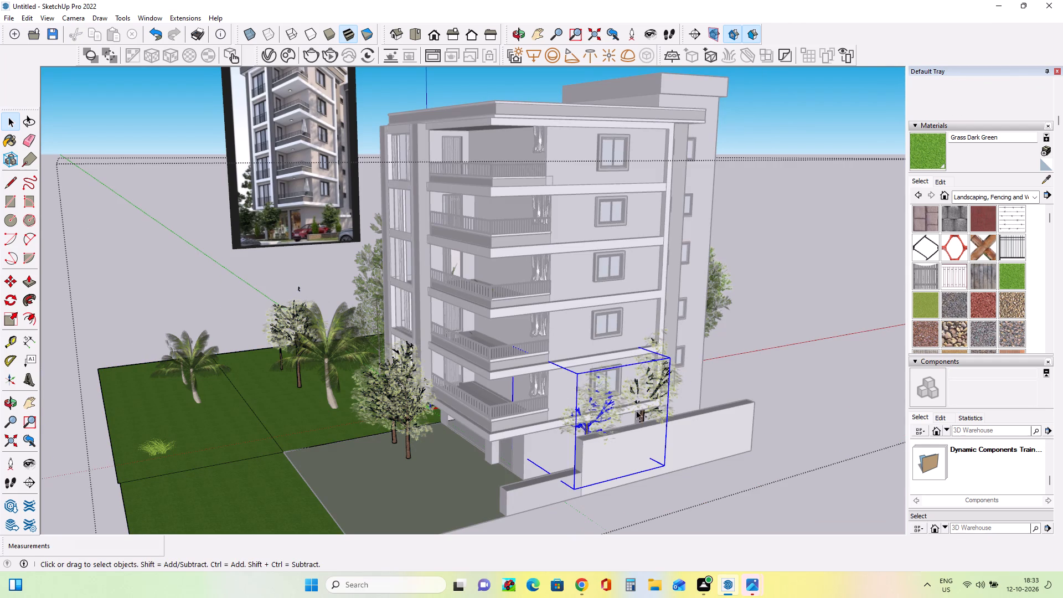
ctrl+click(657, 404)
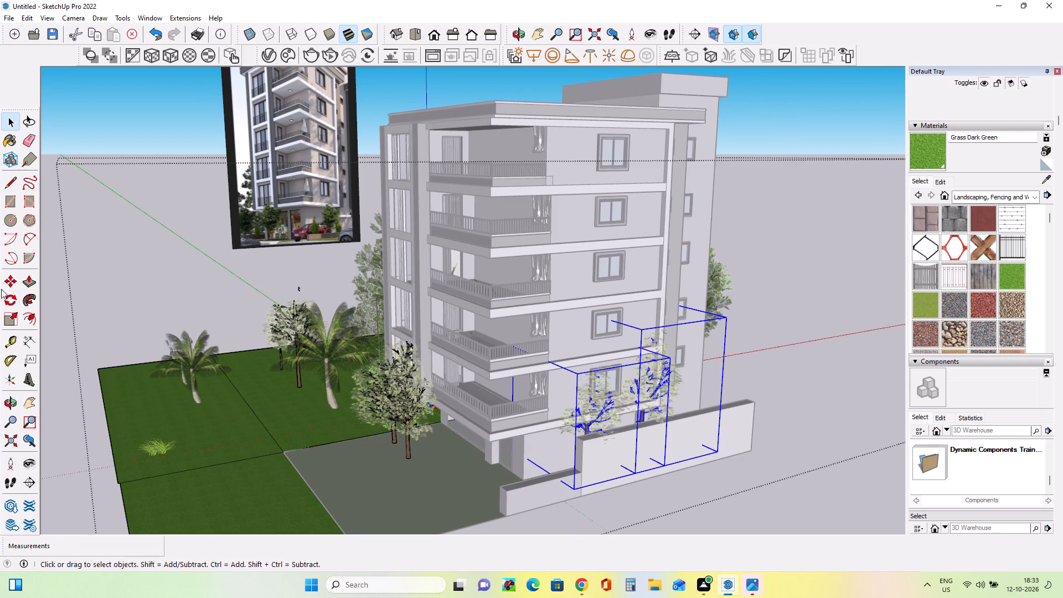
ctrl+click(12, 286)
click(579, 431)
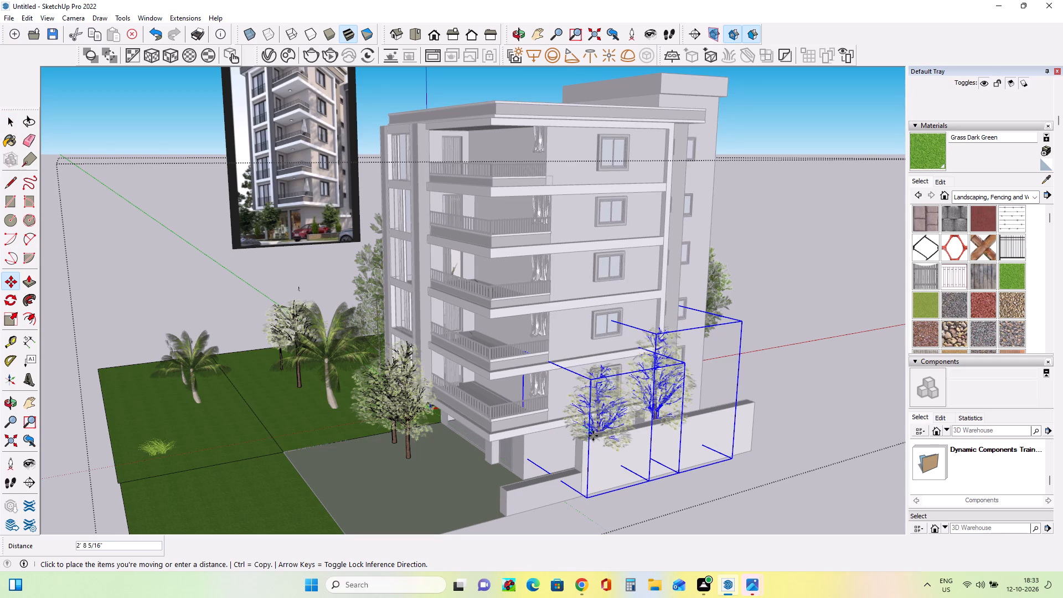
click(595, 437)
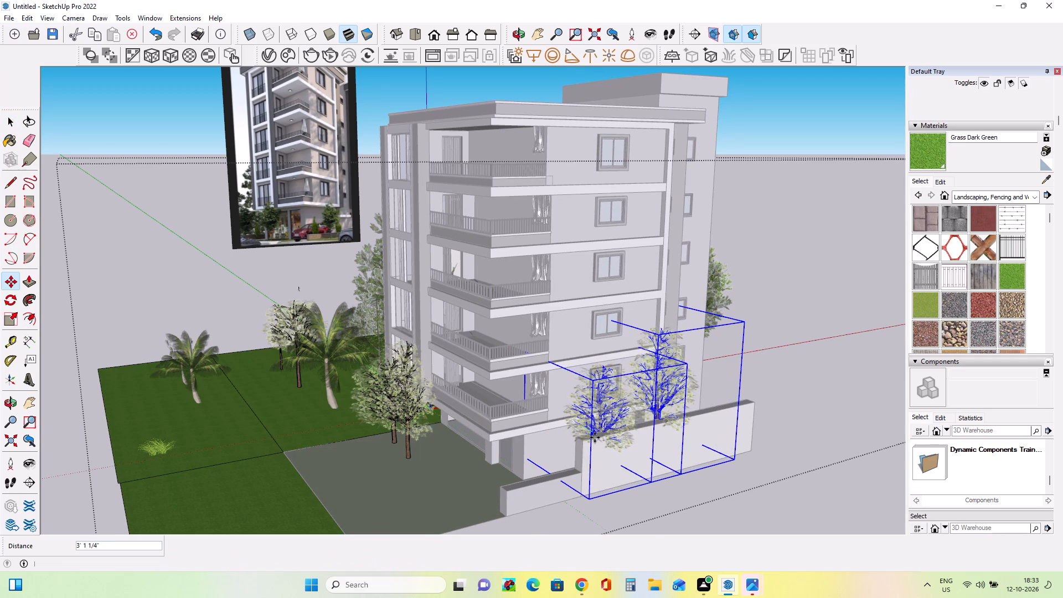
click(8, 120)
click(121, 148)
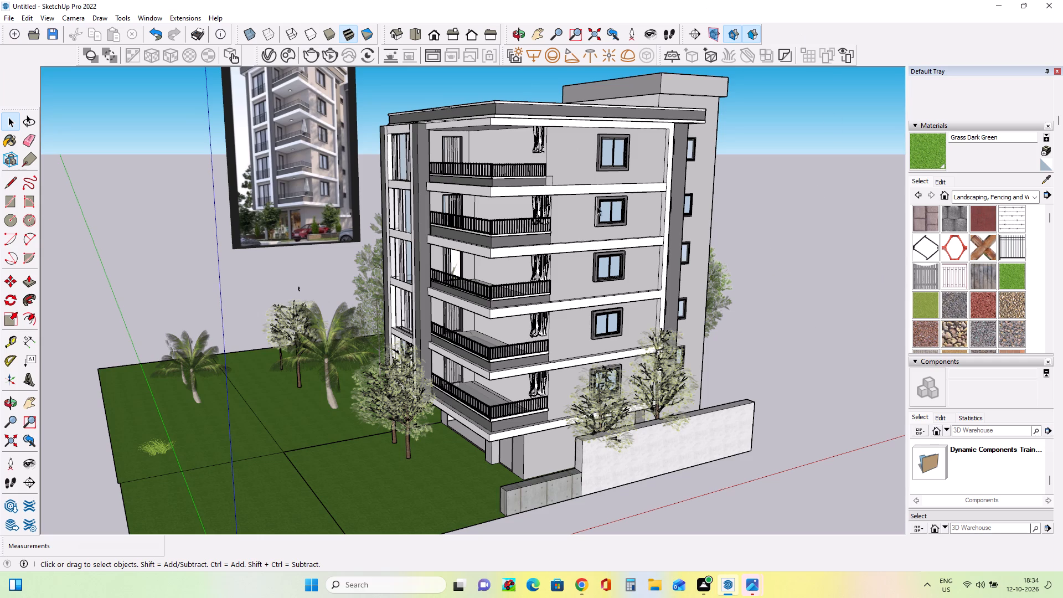
Delete the reference photo of the apartment building standing behind the grass ground.
click(28, 405)
drag(192, 336, 195, 355)
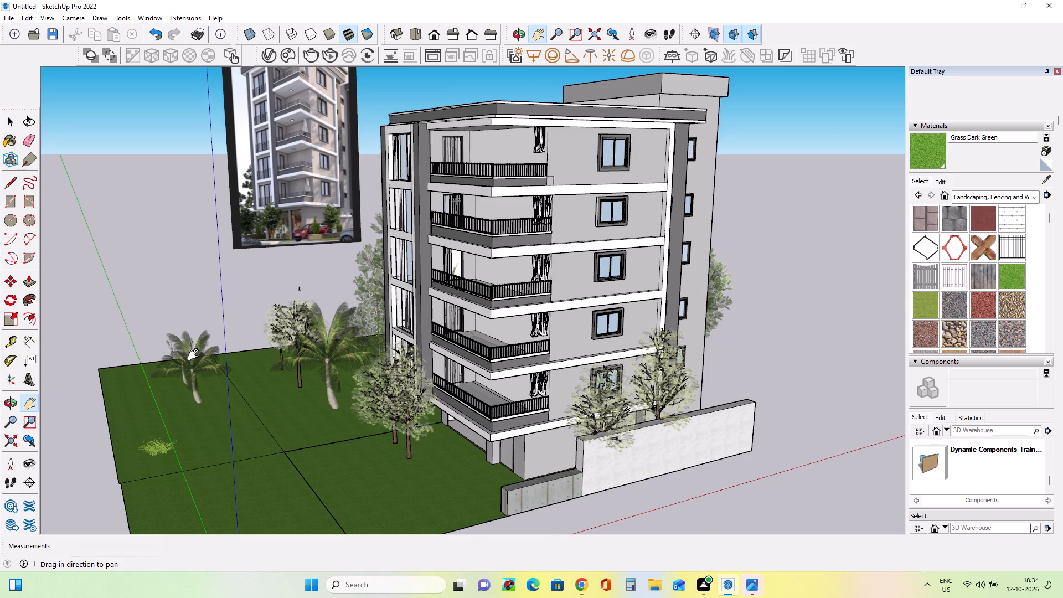
drag(195, 355, 195, 363)
middle_drag(468, 399, 499, 393)
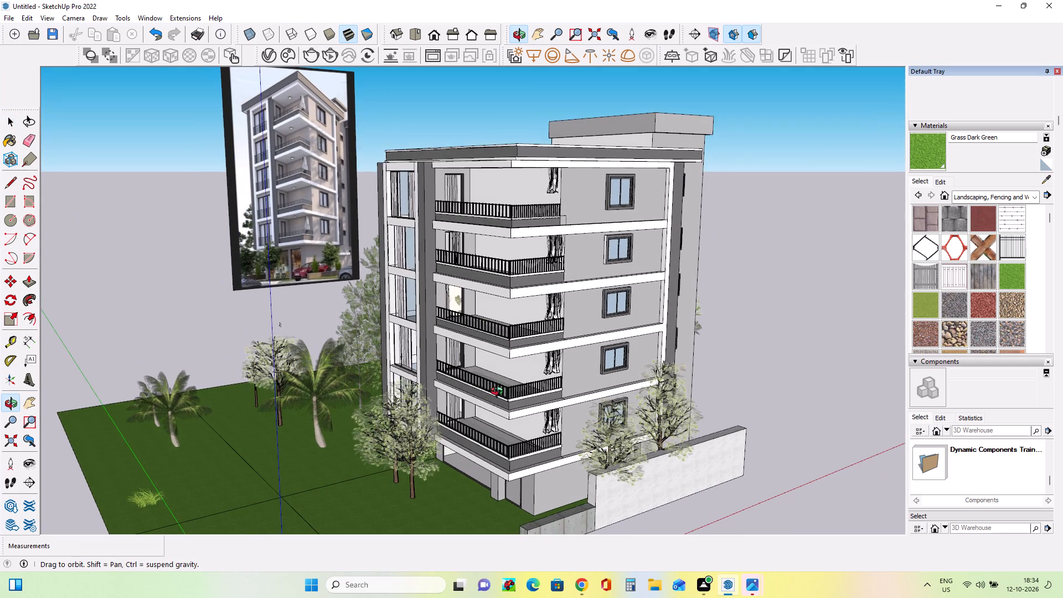
middle_drag(499, 393, 497, 391)
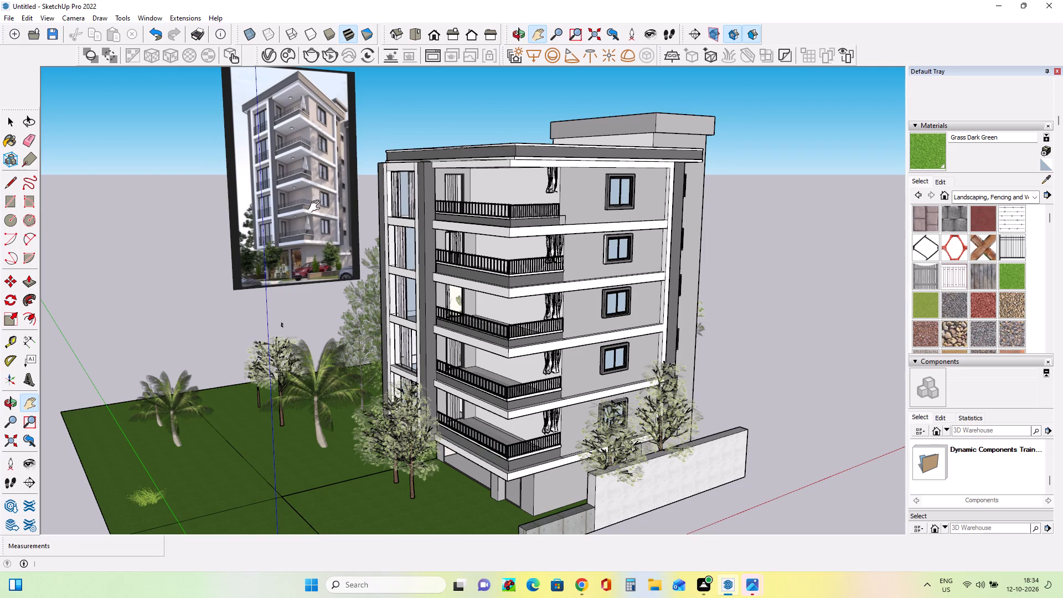
click(10, 126)
click(298, 164)
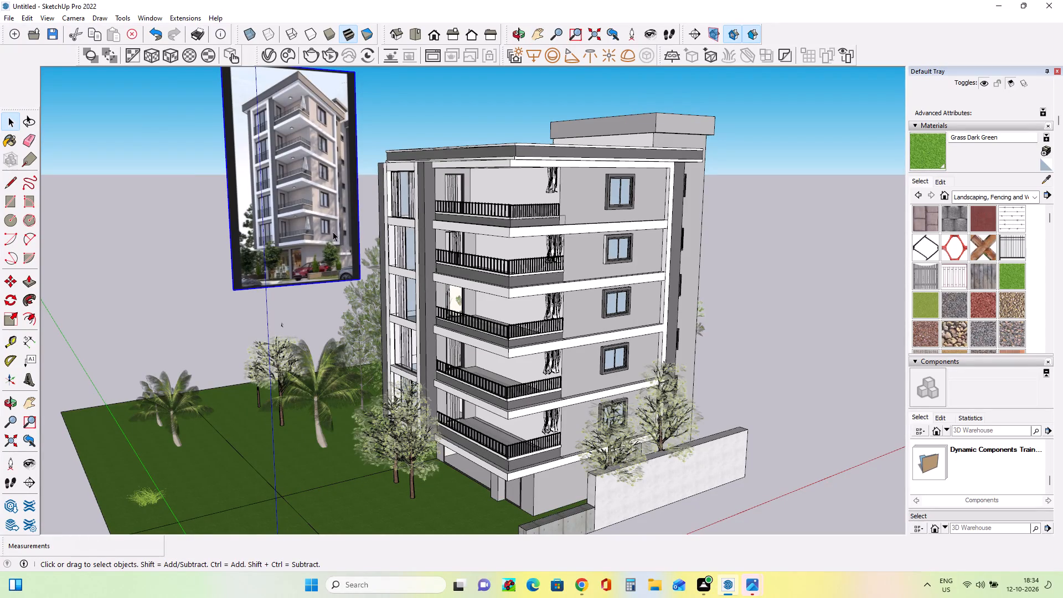
key(BackSpace)
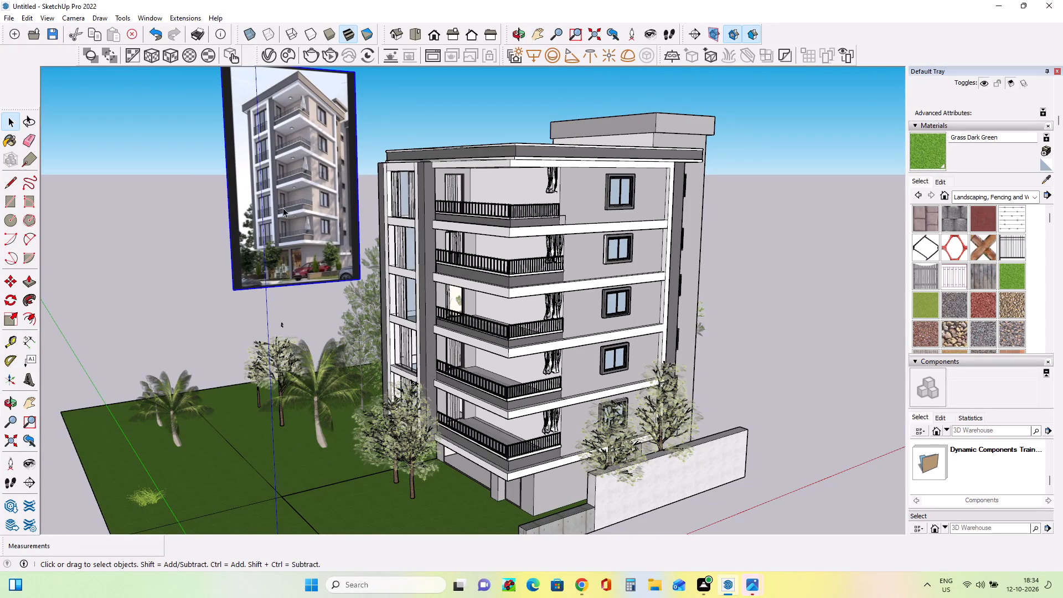
key(Delete)
Frame the building from a low front-corner viewpoint and open the V-Ray Asset Editor.
middle_drag(434, 354, 427, 341)
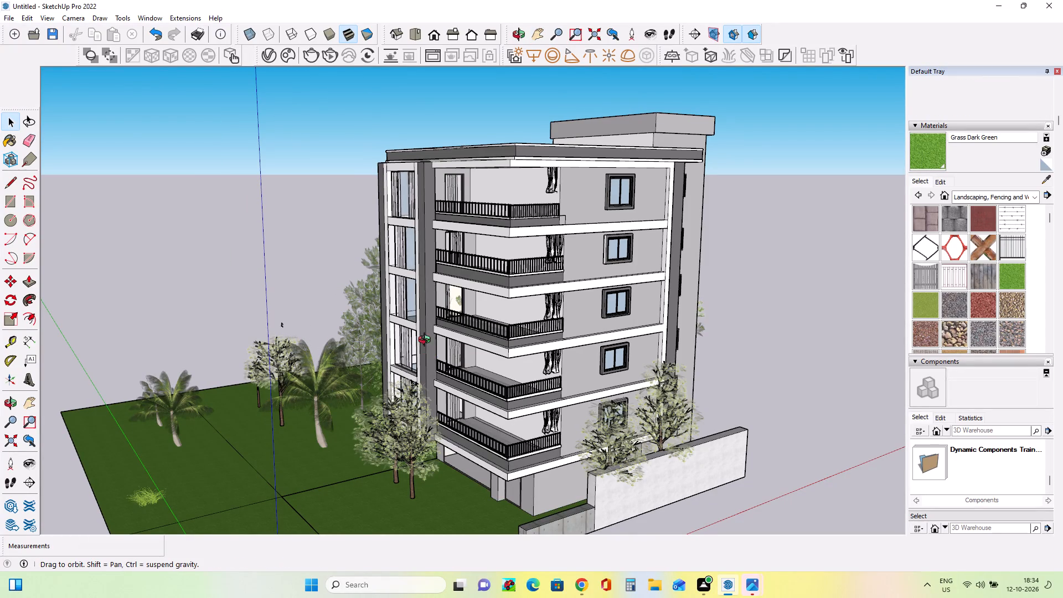
middle_drag(427, 341, 422, 332)
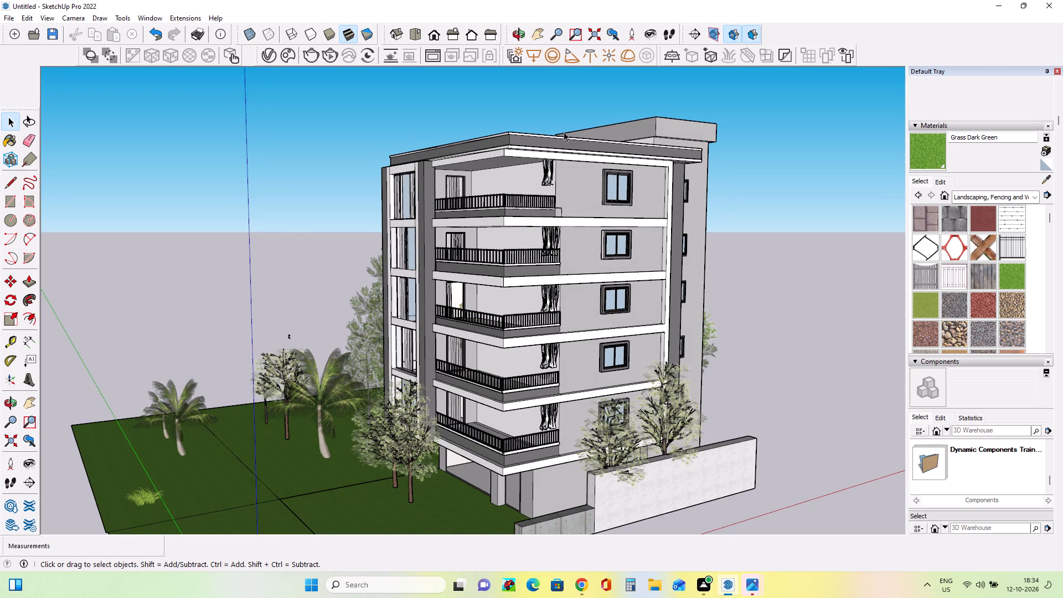
click(271, 56)
click(271, 55)
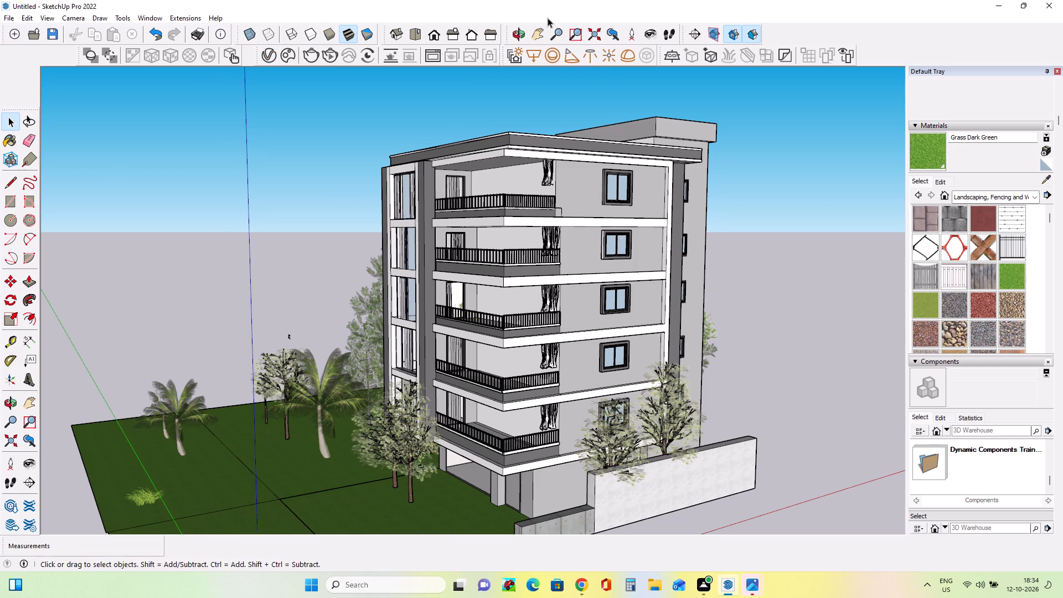
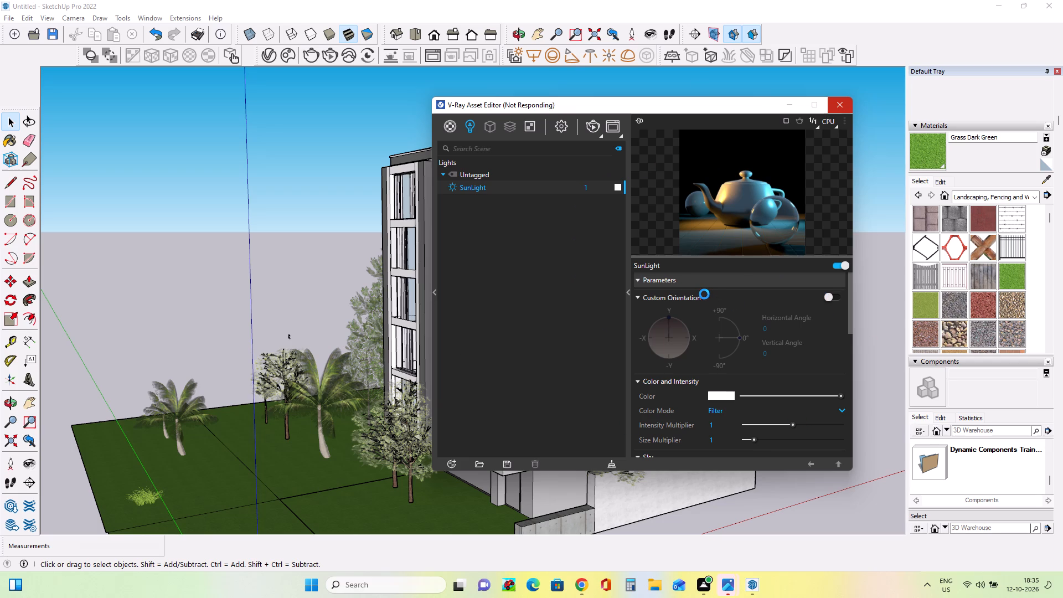
Turn on custom orientation for the SunLight and aim it at about 235.1 horizontal and 33.7 vertical angle.
click(835, 295)
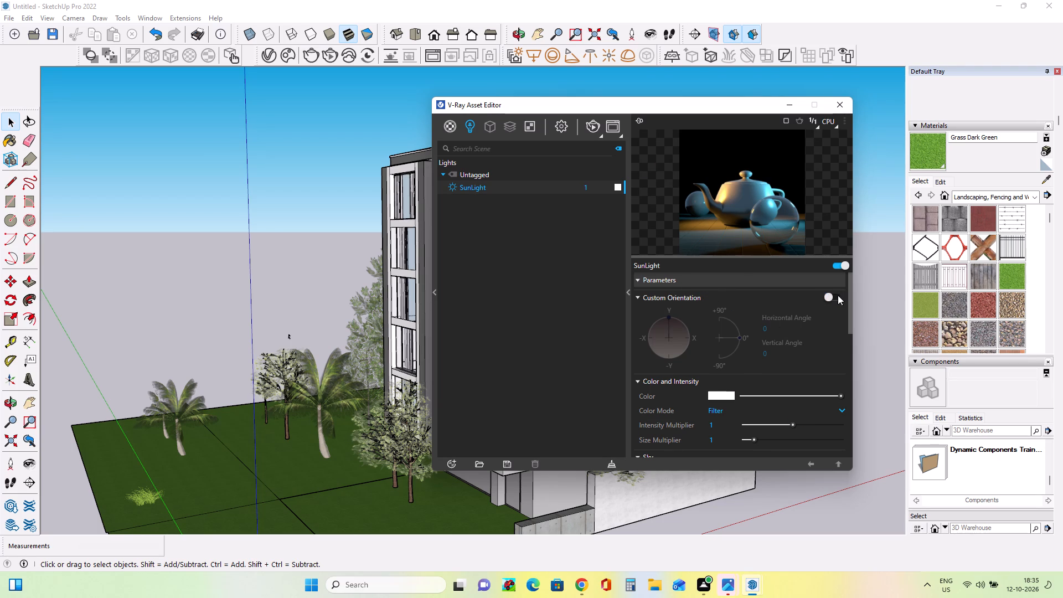
click(838, 295)
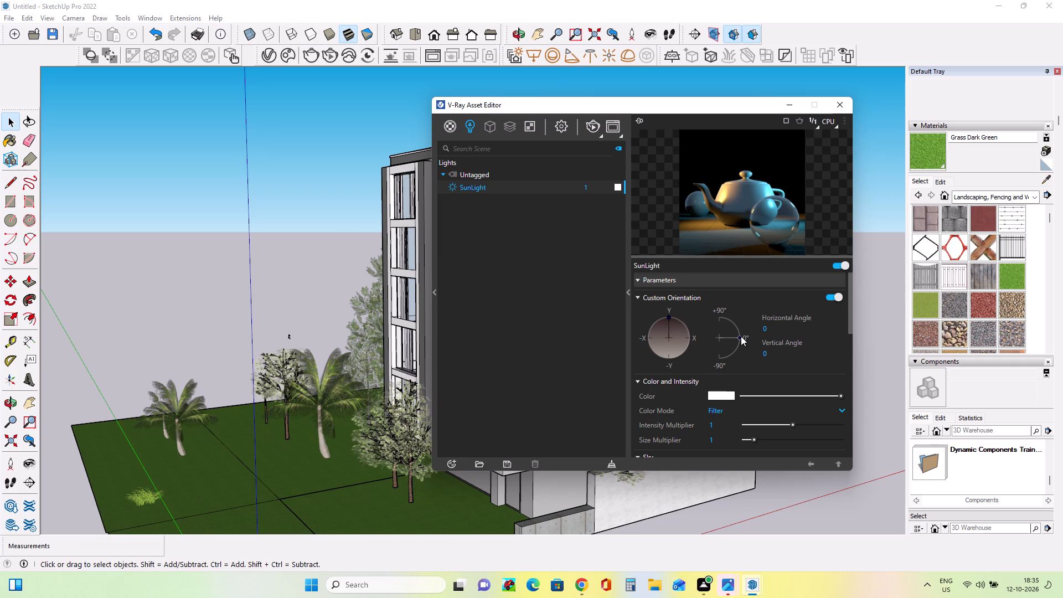
drag(743, 336, 735, 324)
drag(747, 337, 741, 322)
click(732, 323)
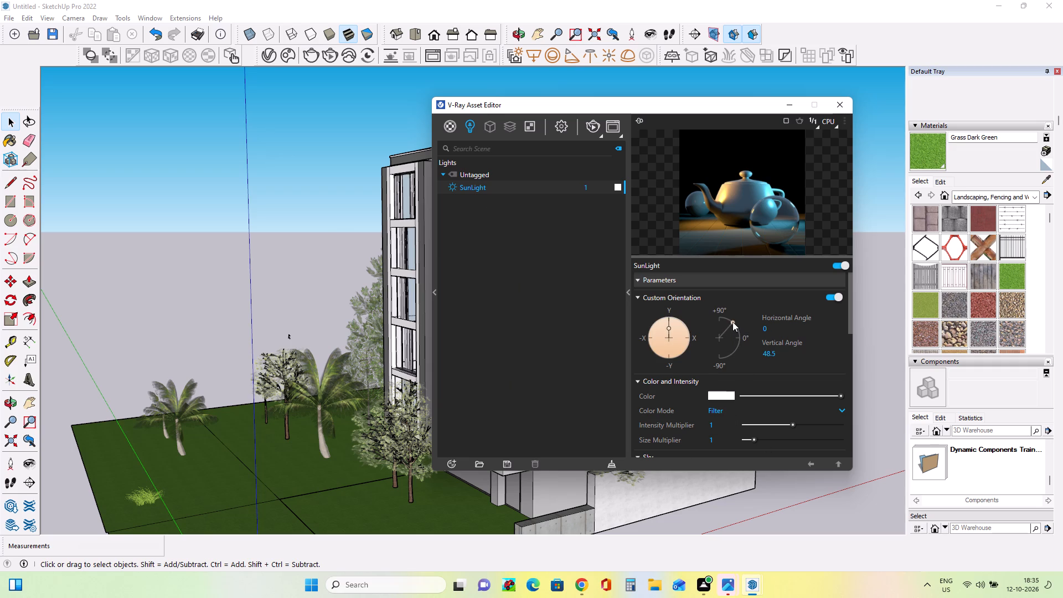
drag(732, 322, 737, 325)
drag(737, 325, 737, 326)
drag(668, 321, 658, 356)
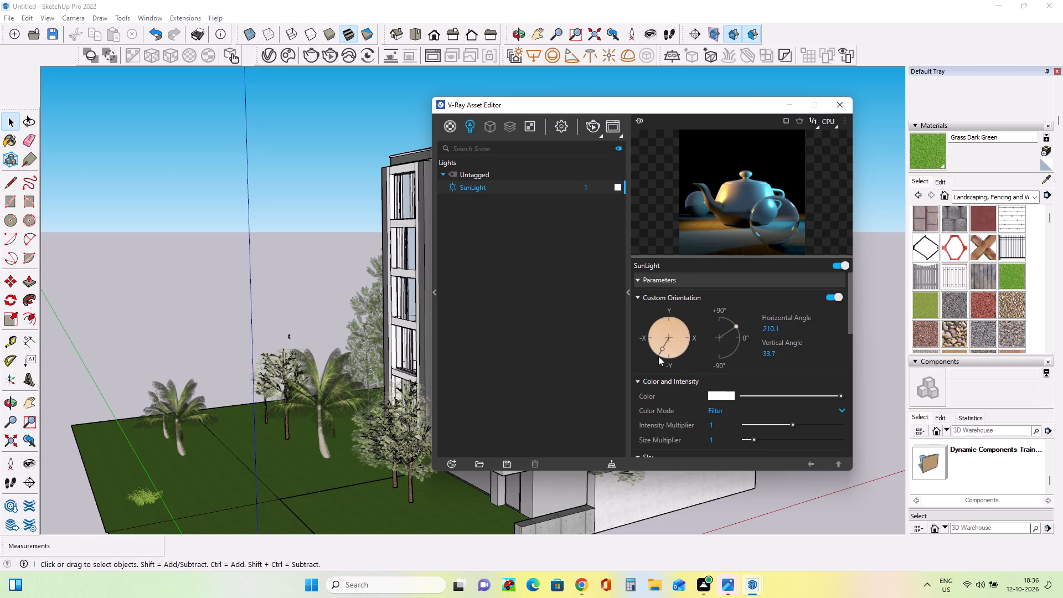
drag(658, 356, 650, 355)
drag(650, 355, 651, 351)
drag(651, 351, 651, 350)
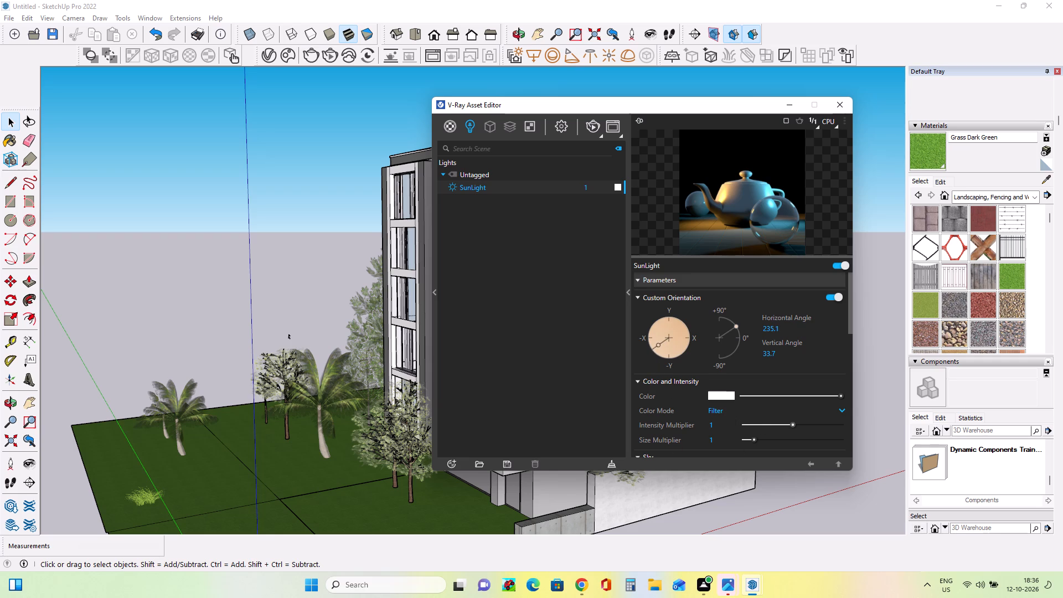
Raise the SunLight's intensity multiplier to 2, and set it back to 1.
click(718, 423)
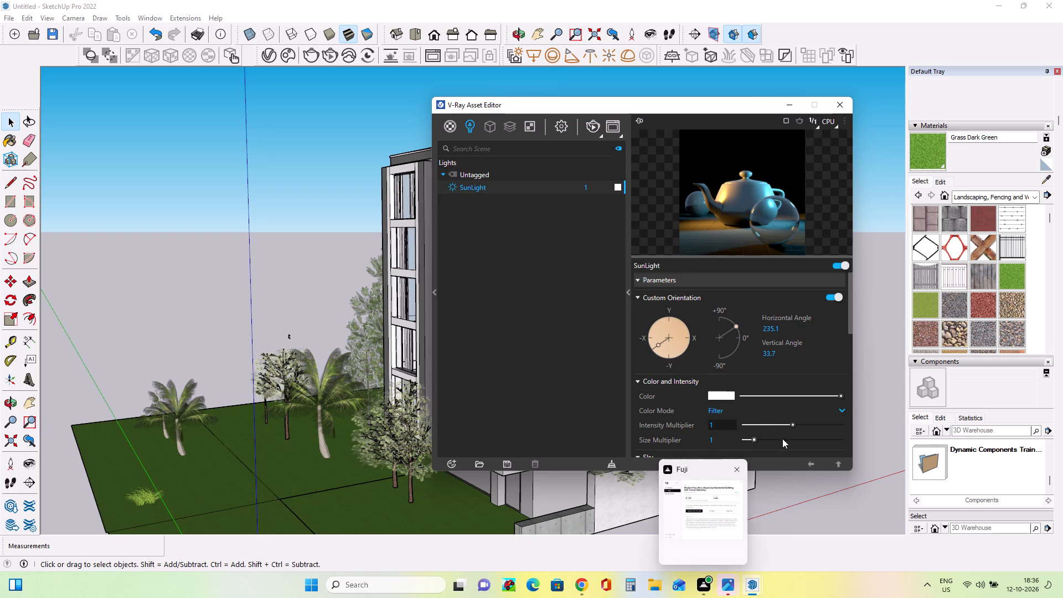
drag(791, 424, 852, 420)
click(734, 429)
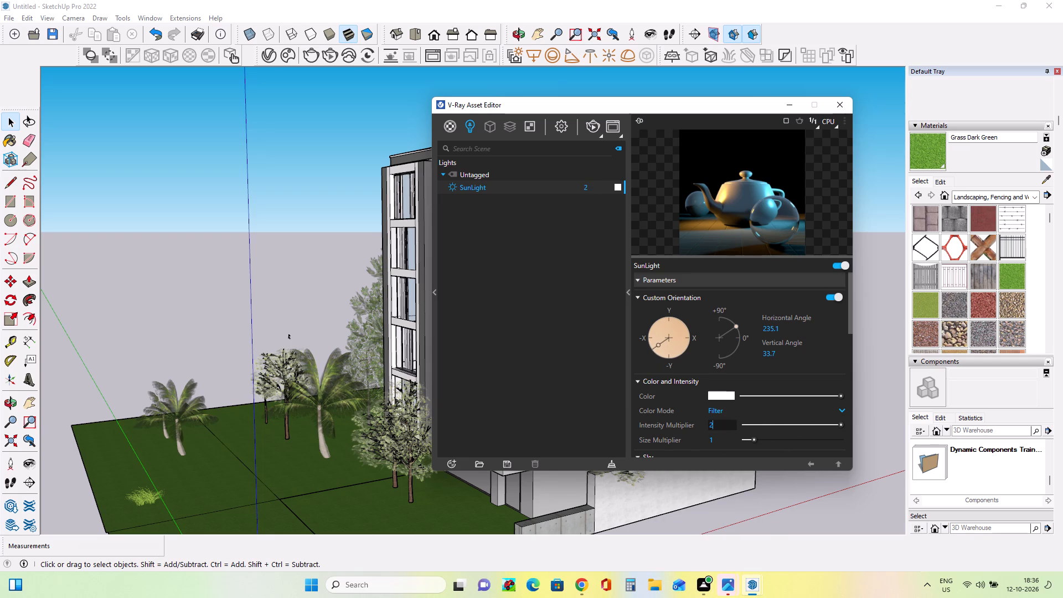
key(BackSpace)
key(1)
Set the SunLight's size multiplier to 5.
click(726, 442)
key(BackSpace)
key(5)
Add a Light Mix render element, group it by Group Instances, and close the V-Ray log window.
click(513, 128)
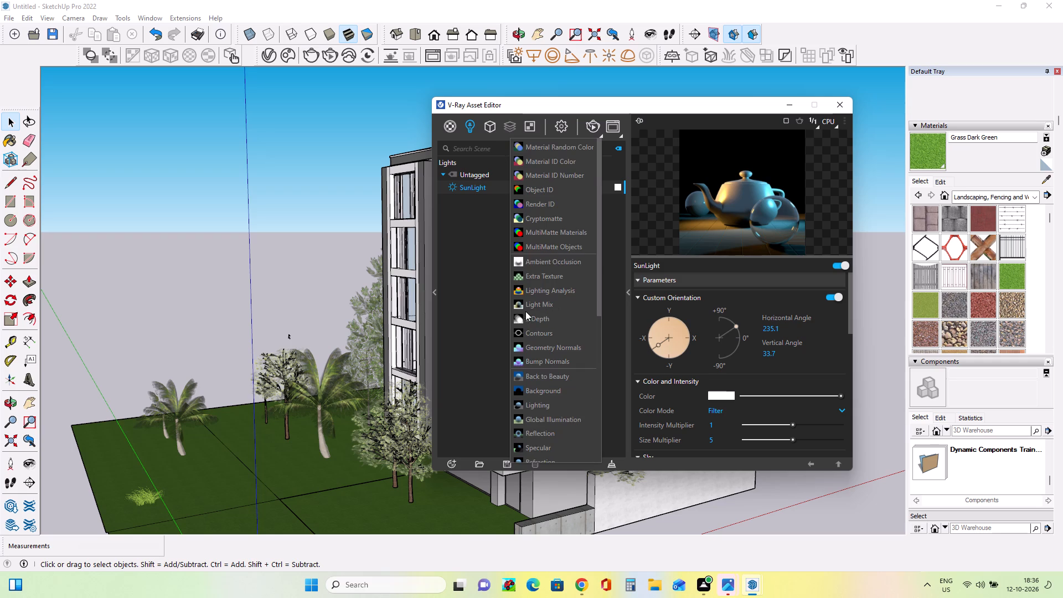
click(548, 301)
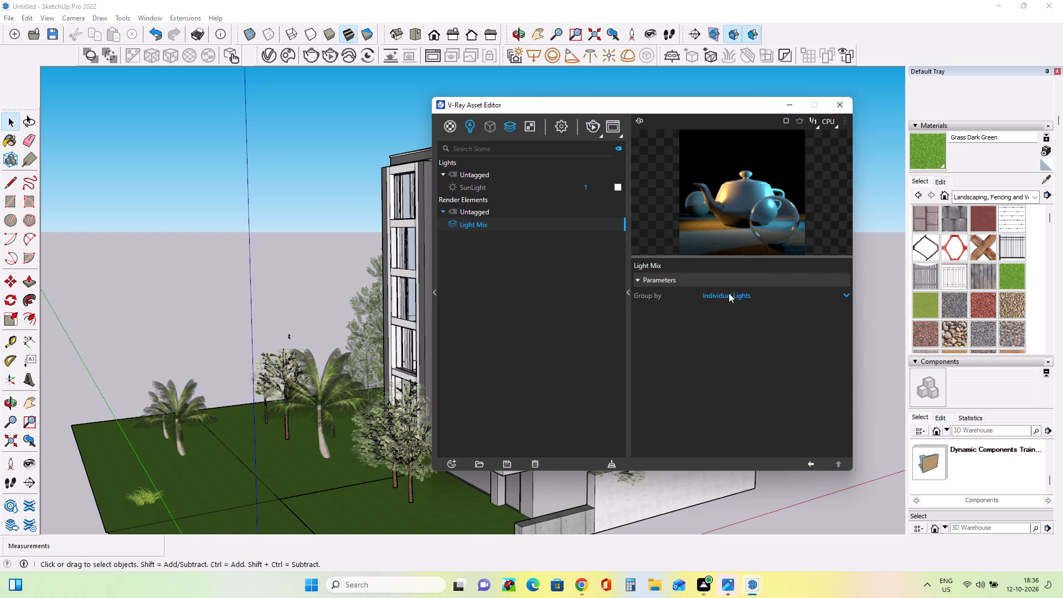
click(730, 293)
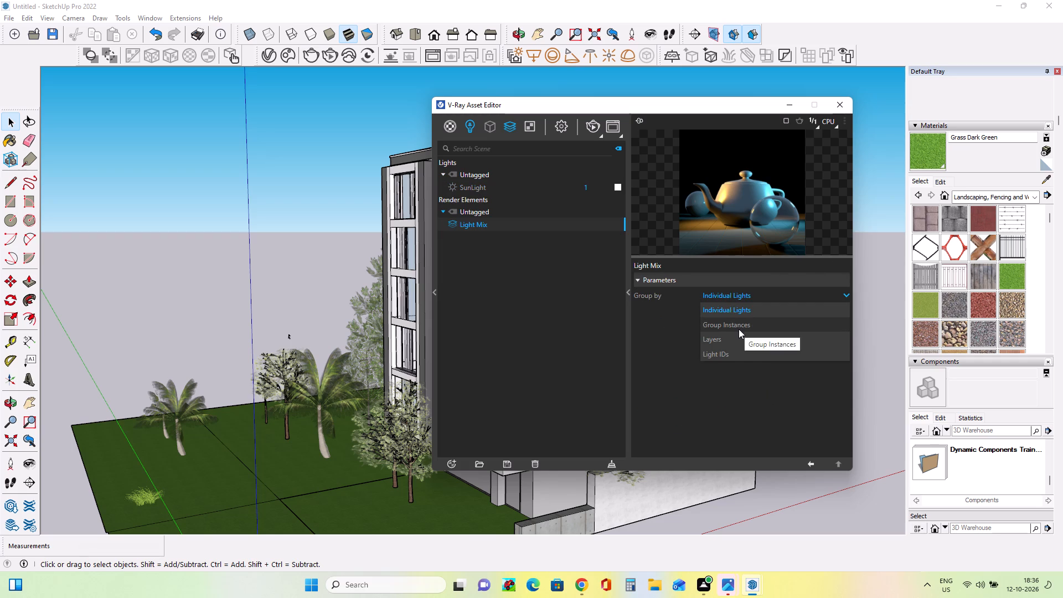
click(739, 329)
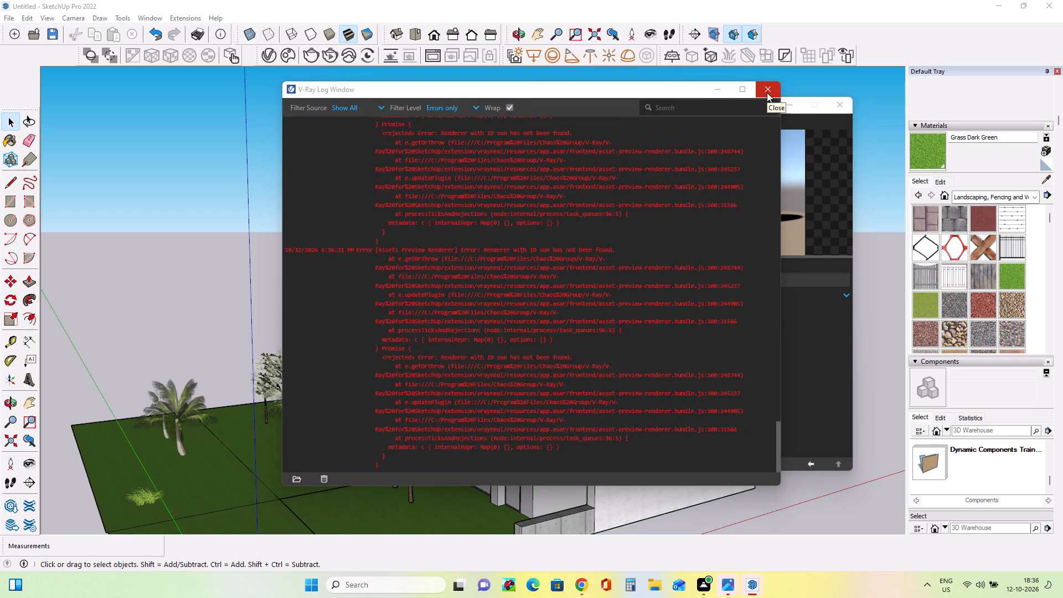
click(767, 92)
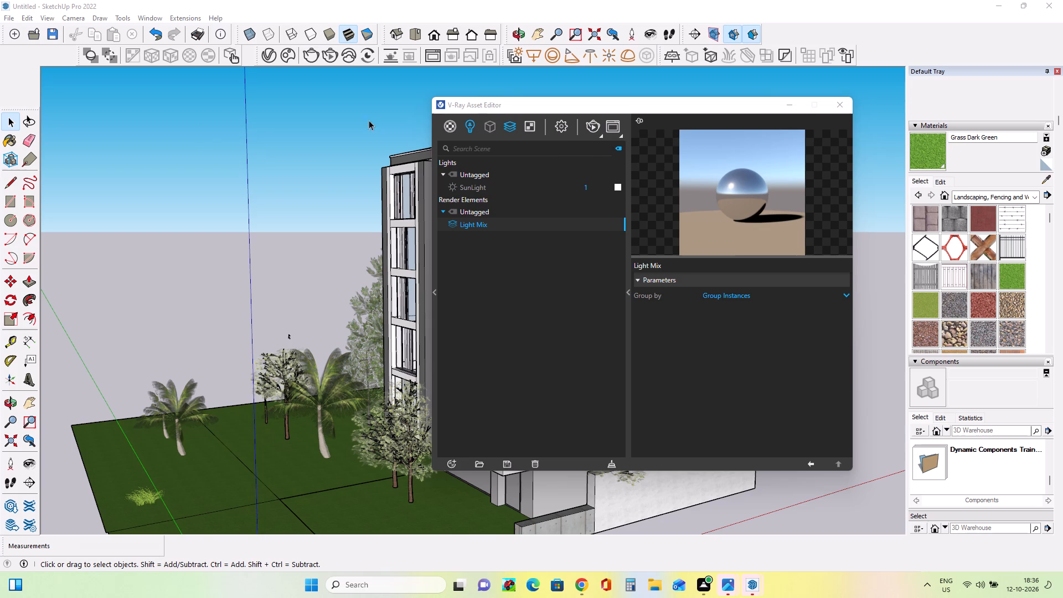
Render the front-corner view of the building with V-Ray and inspect the image in the Frame Buffer.
click(310, 54)
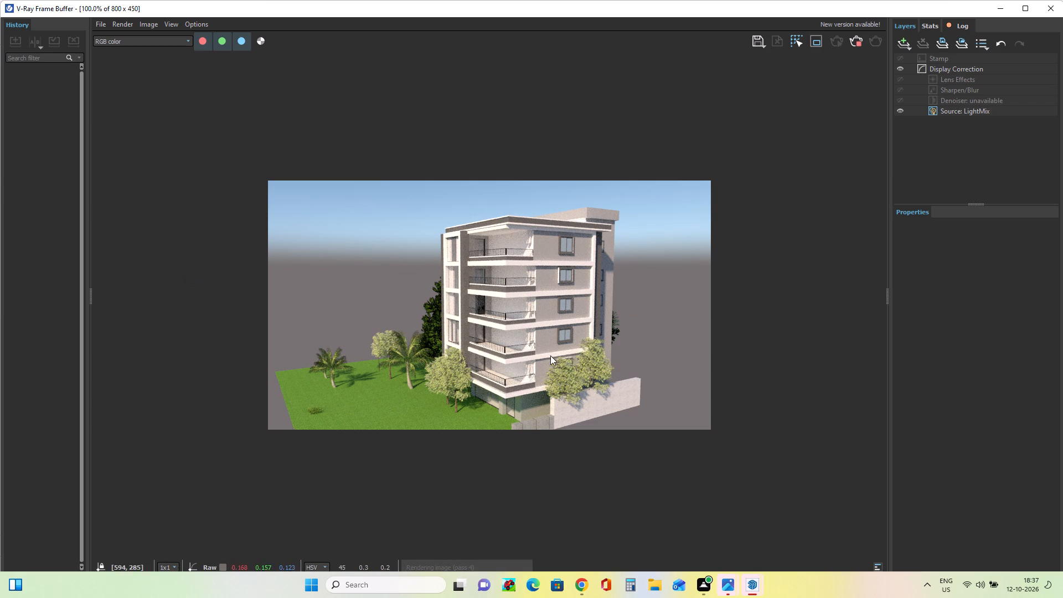
scroll(517, 340, up, 1)
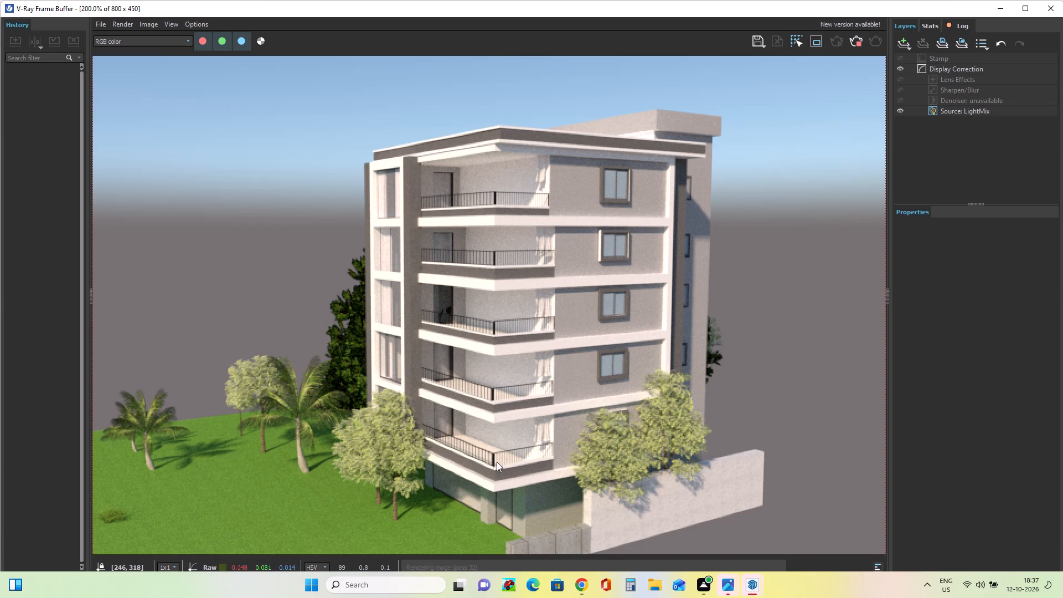
click(675, 378)
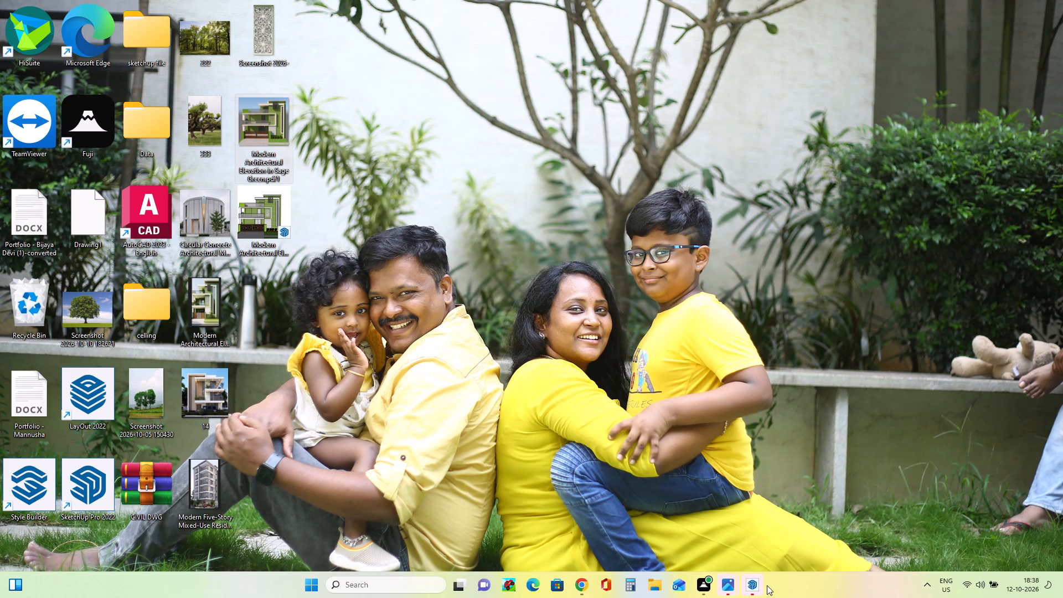
click(747, 589)
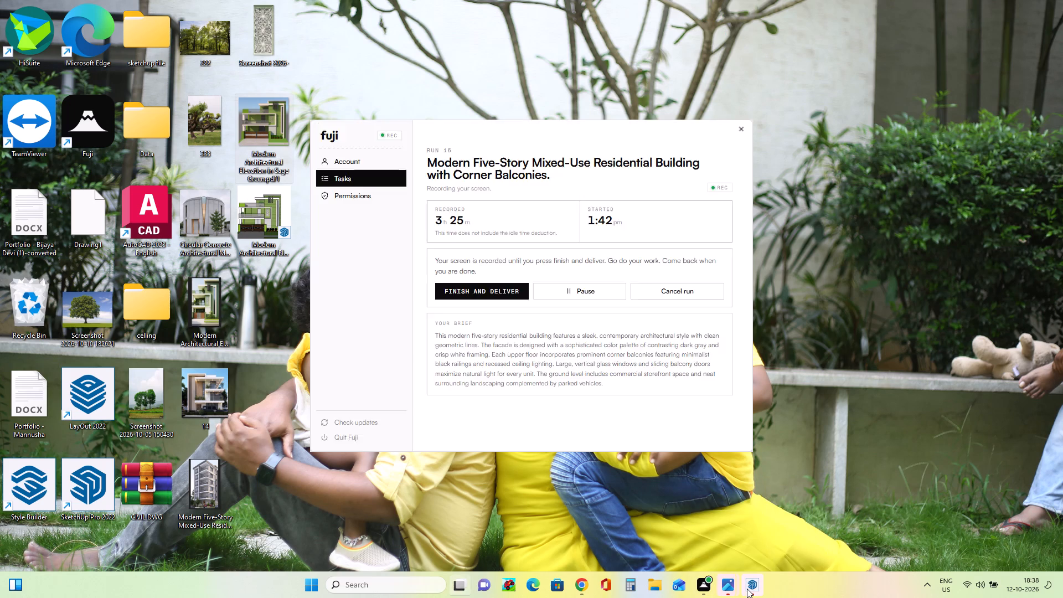
click(747, 589)
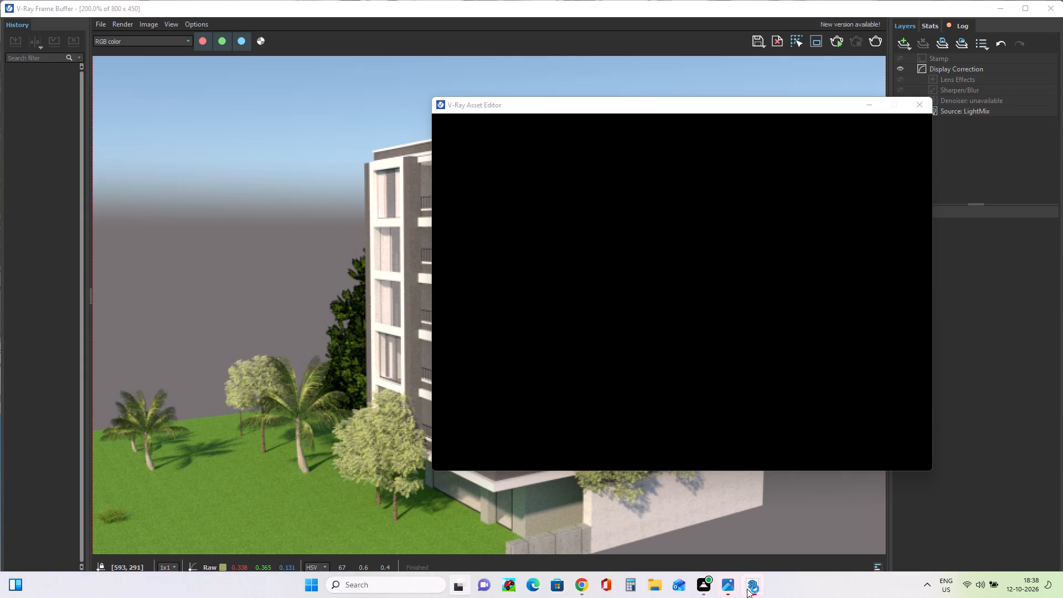
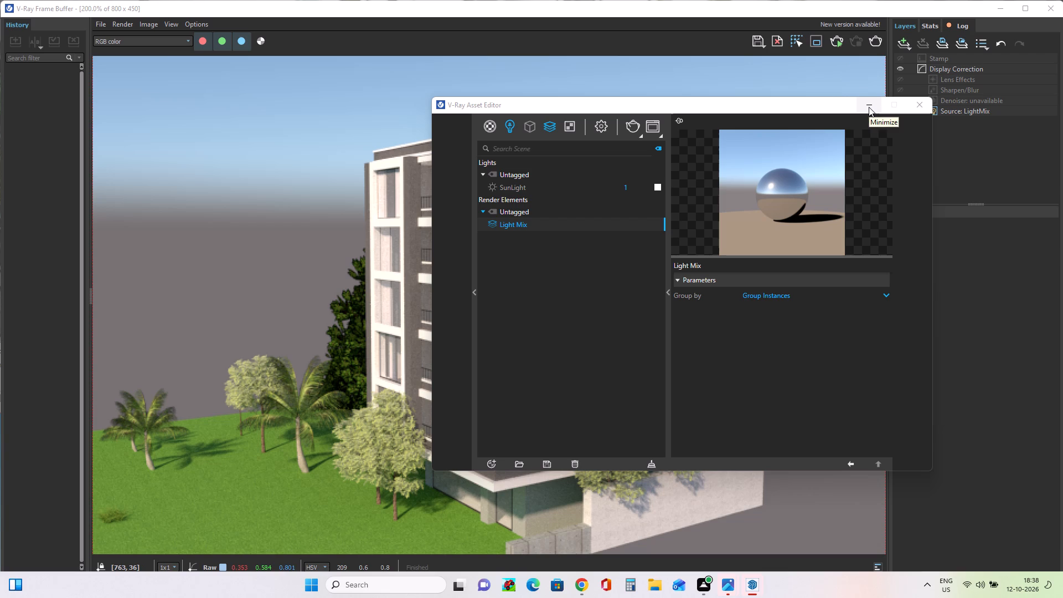
Close the V-Ray Asset Editor, minimize the Frame Buffer and maximize the SketchUp model window.
click(923, 100)
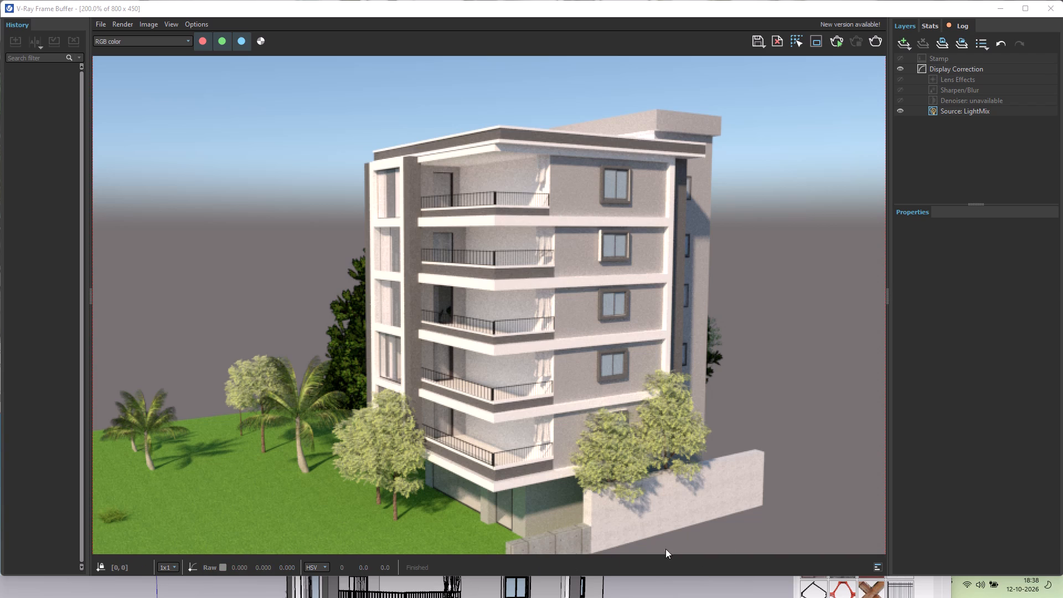
click(999, 7)
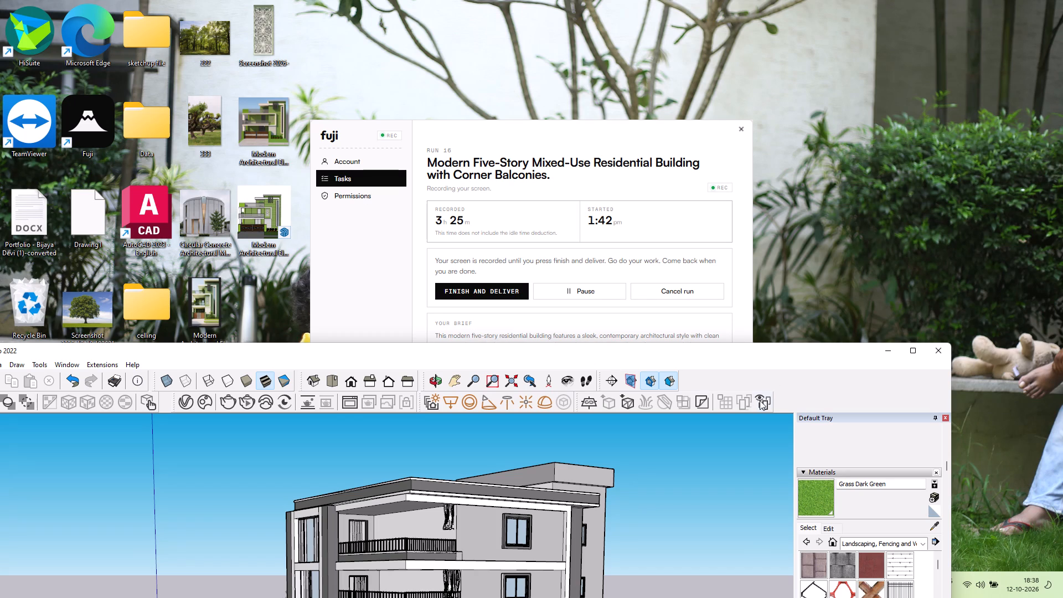
drag(808, 358, 819, 170)
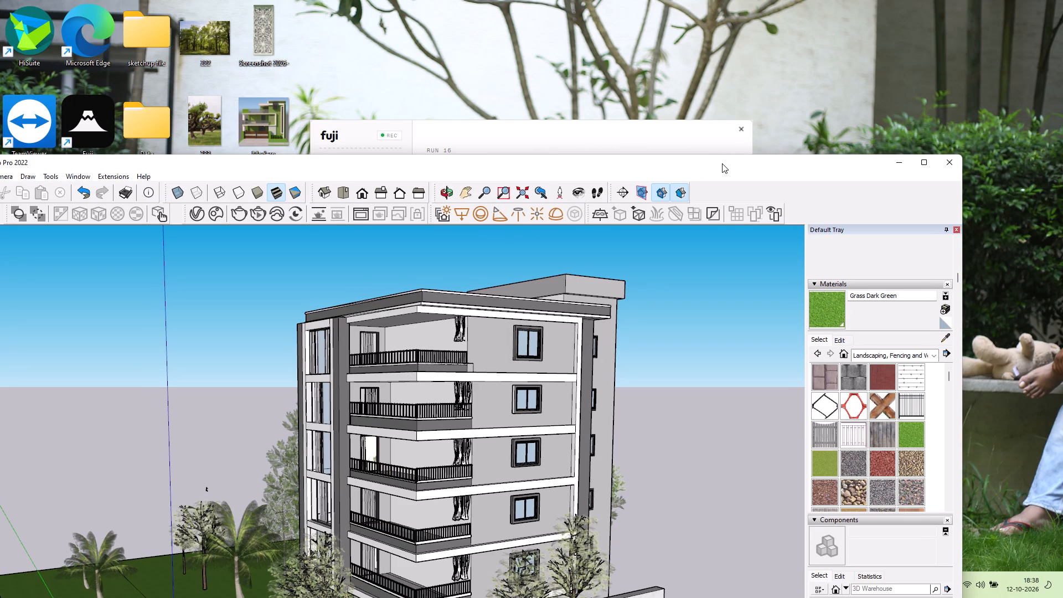
drag(721, 163, 750, 0)
drag(753, 0, 760, 4)
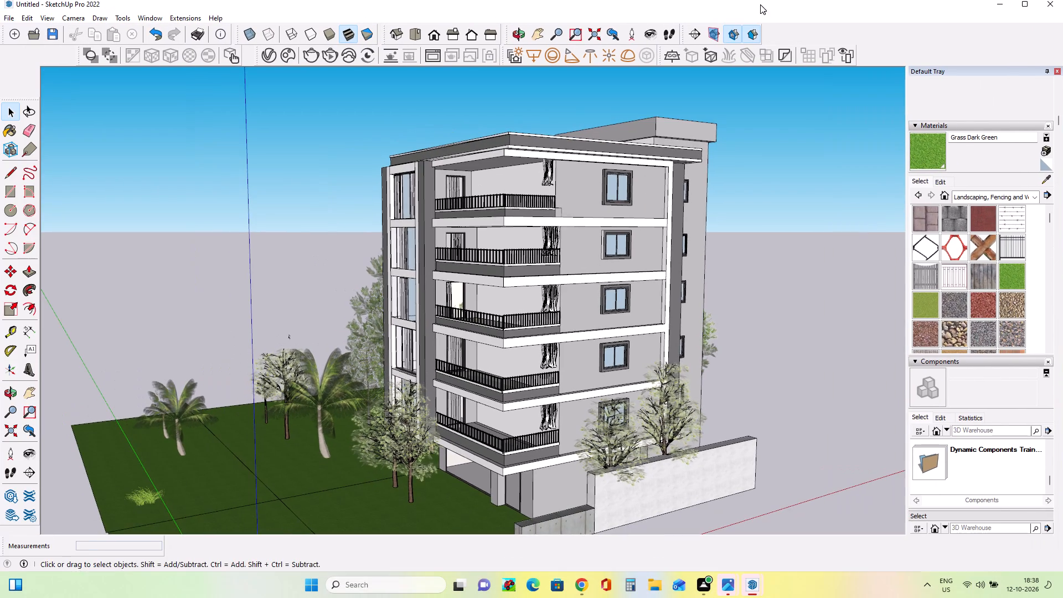
drag(760, 4, 766, 8)
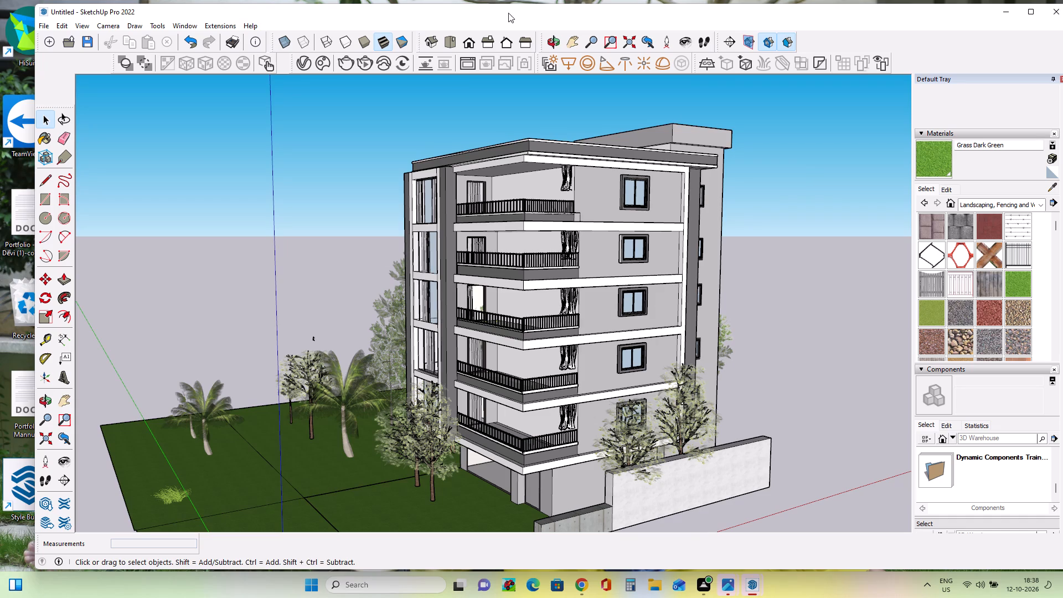
double_click(582, 14)
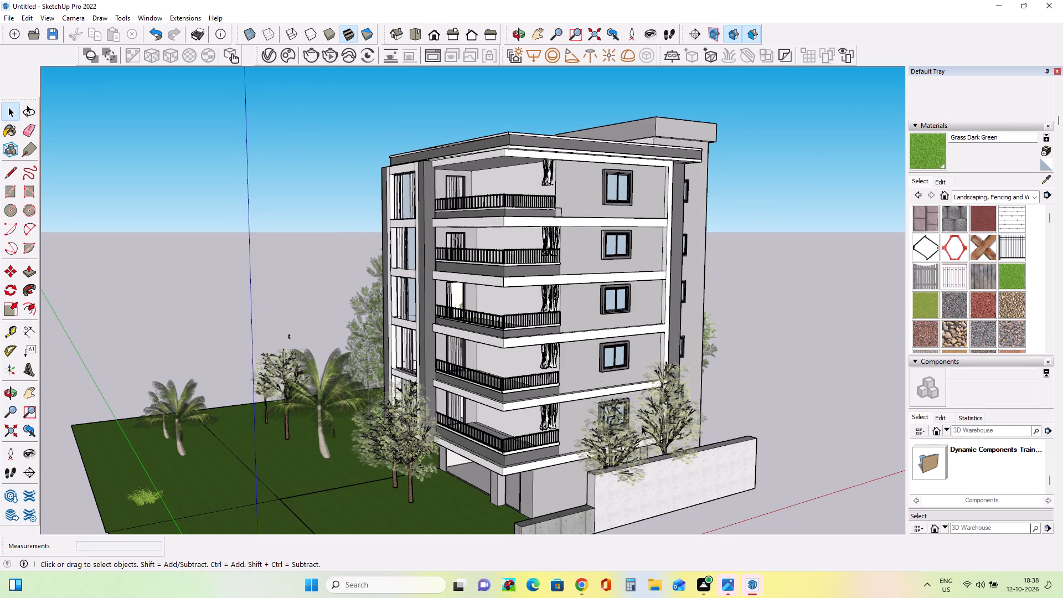
Bring the V-Ray Frame Buffer back to the front and open Snipping Tool over the rendered image.
click(800, 532)
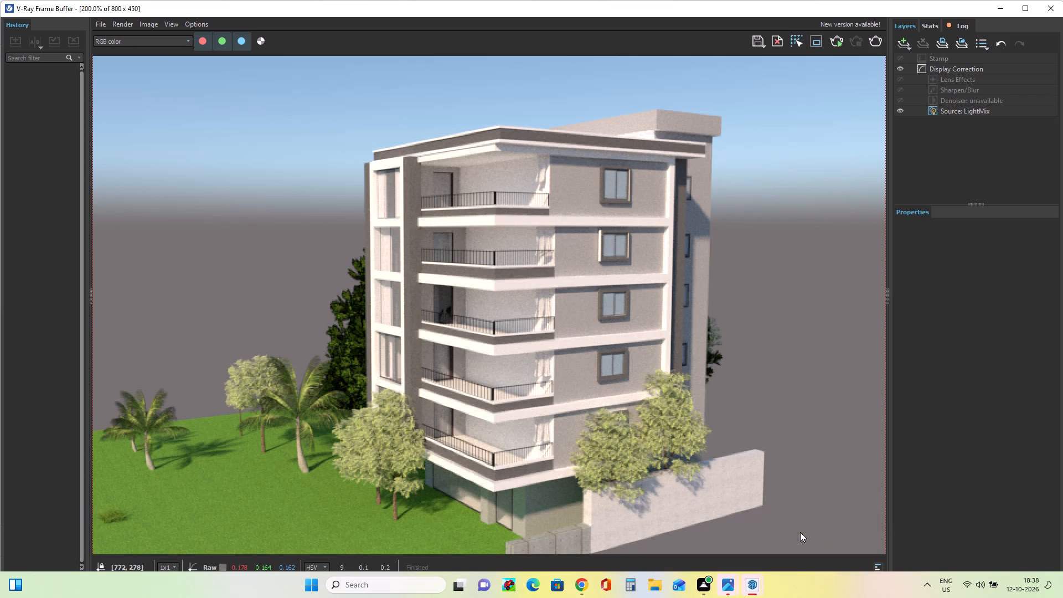
click(426, 583)
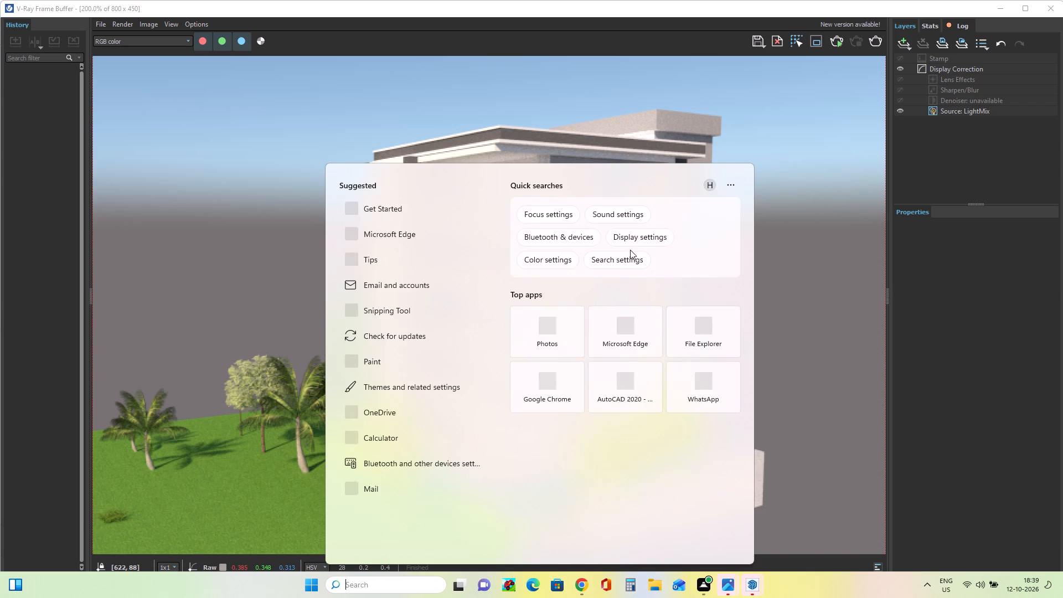
click(432, 310)
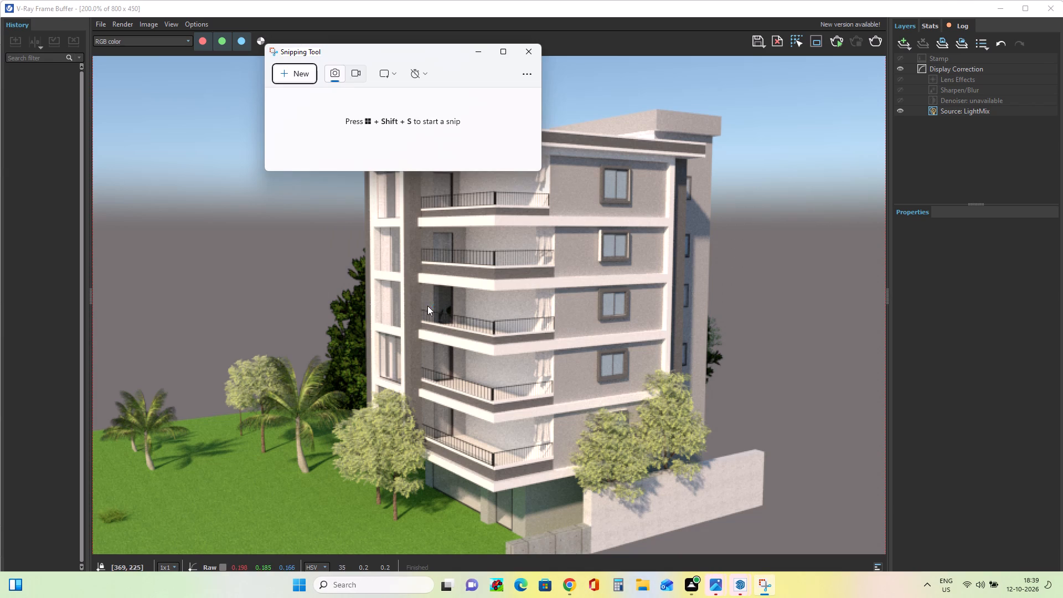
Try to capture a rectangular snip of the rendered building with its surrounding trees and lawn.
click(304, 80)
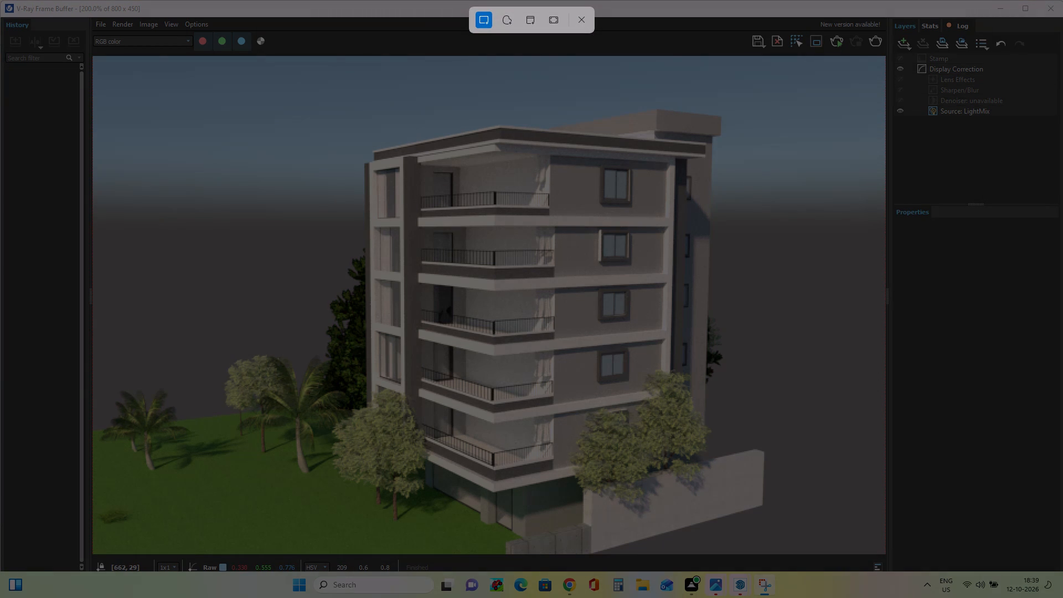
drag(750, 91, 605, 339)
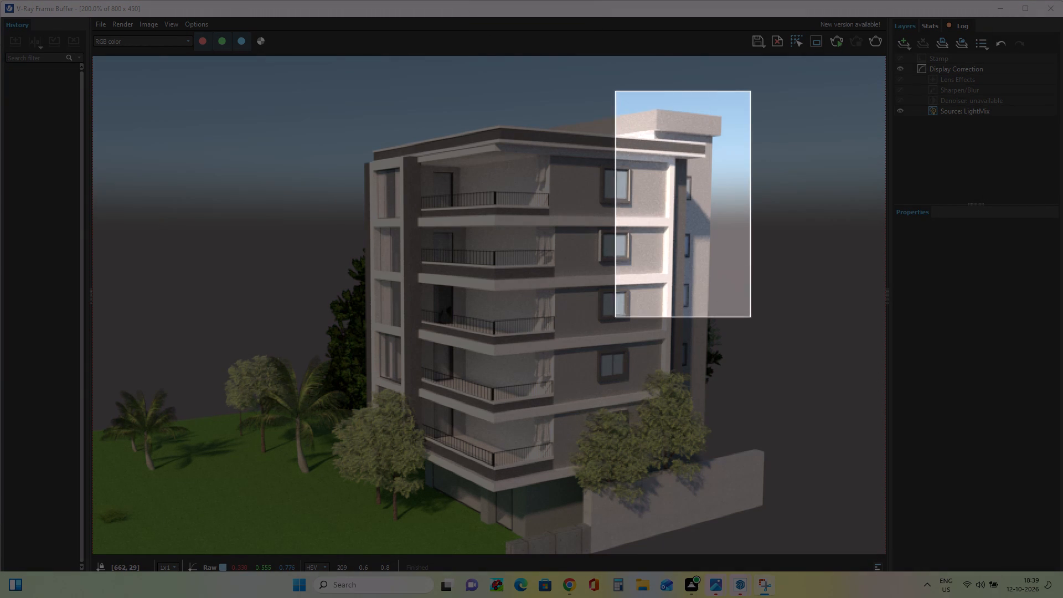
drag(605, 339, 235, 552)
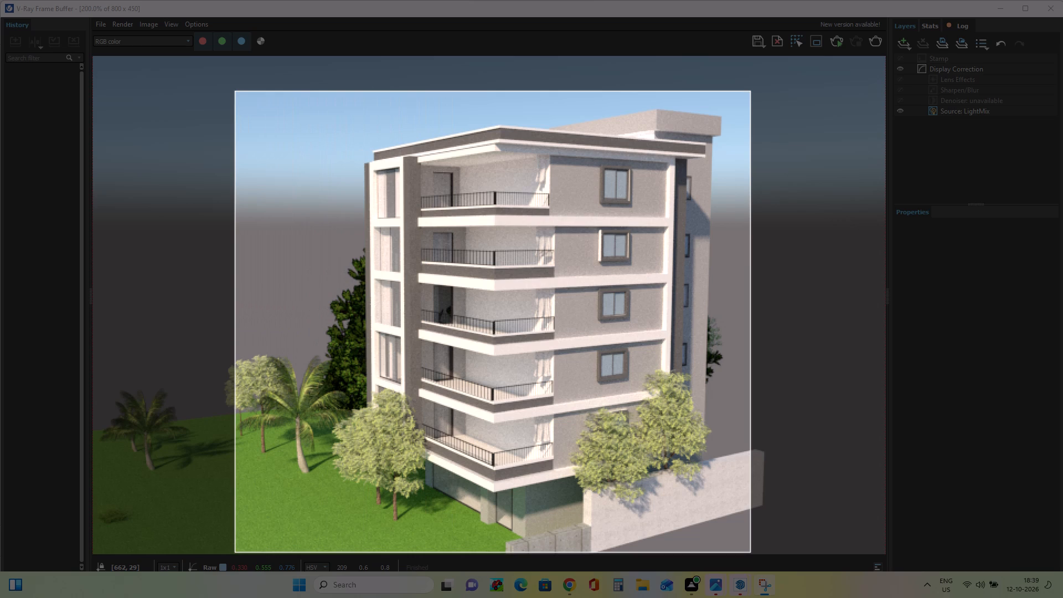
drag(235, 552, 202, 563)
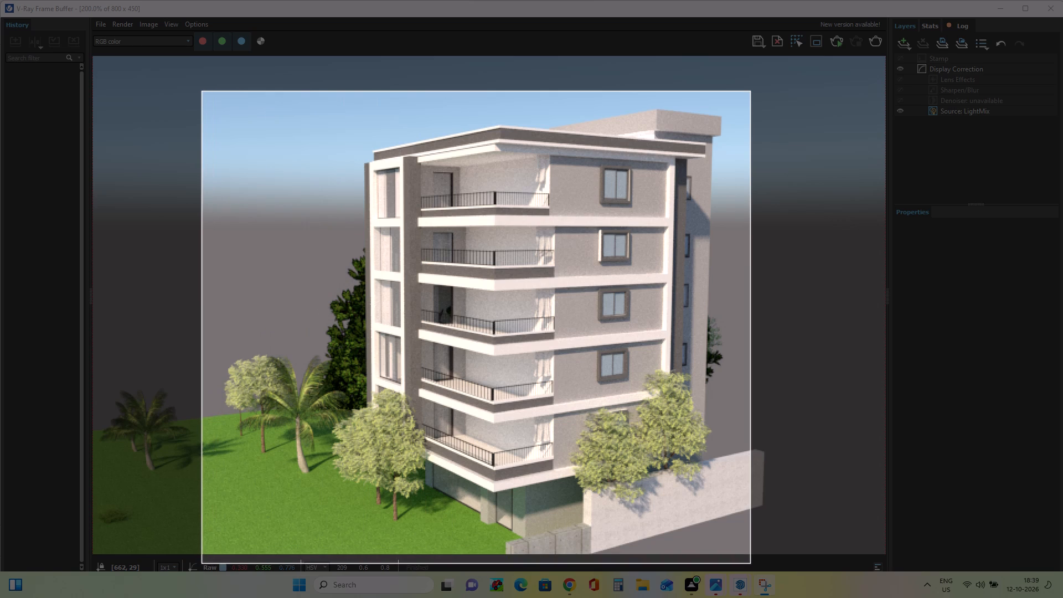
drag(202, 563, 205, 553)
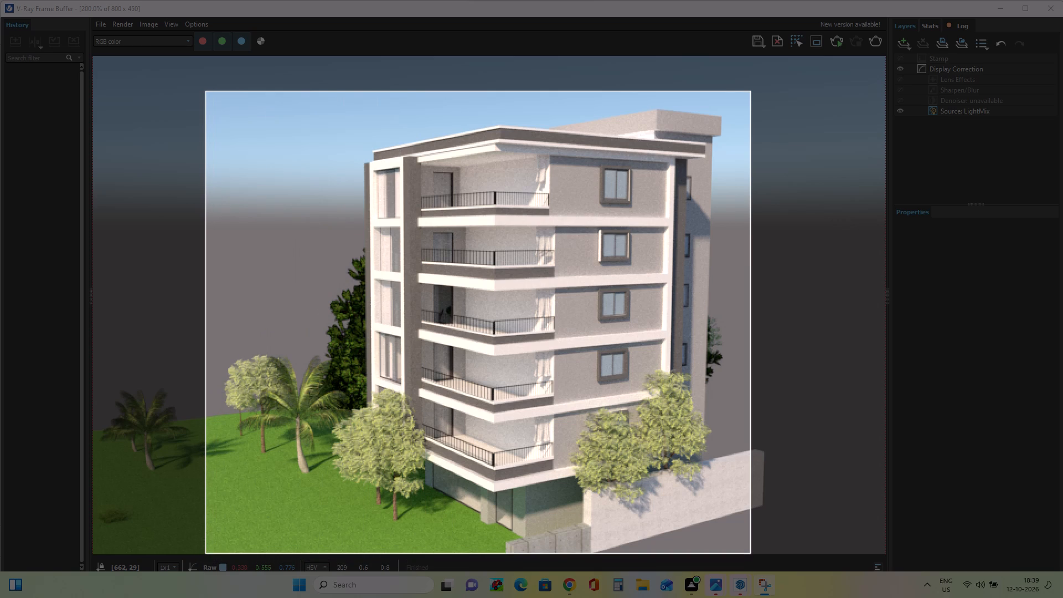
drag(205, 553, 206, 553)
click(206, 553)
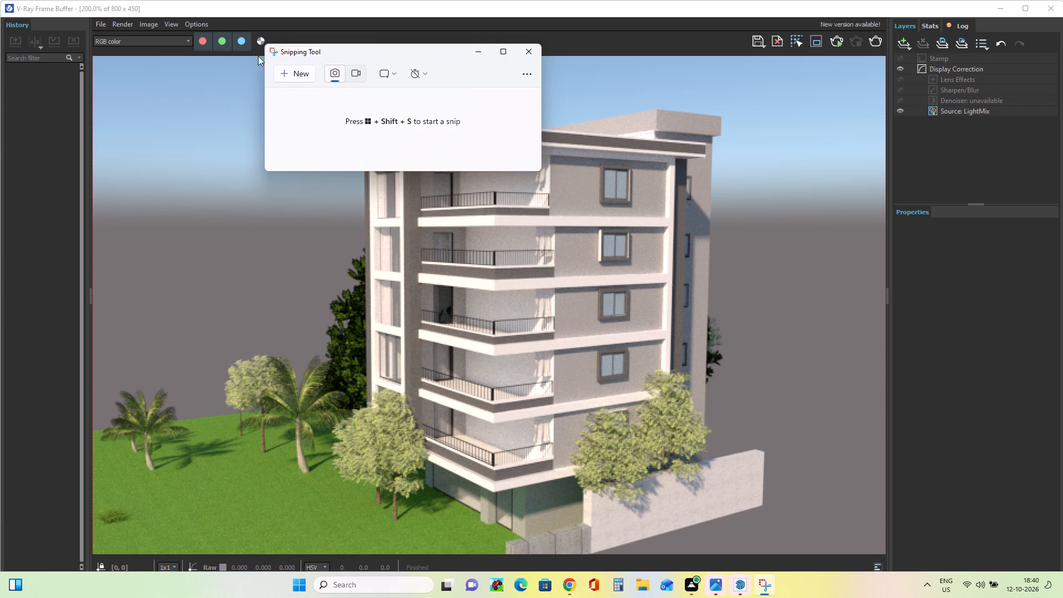
Capture a rectangular snip of the render framing the whole building, nearby trees, lawn and boundary wall.
click(305, 77)
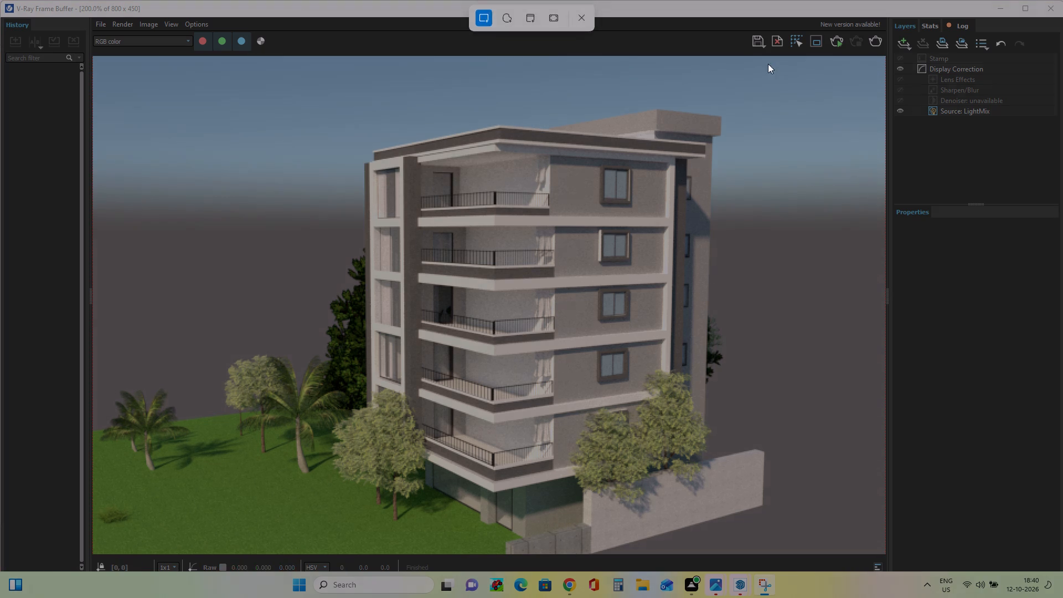
drag(761, 81, 213, 563)
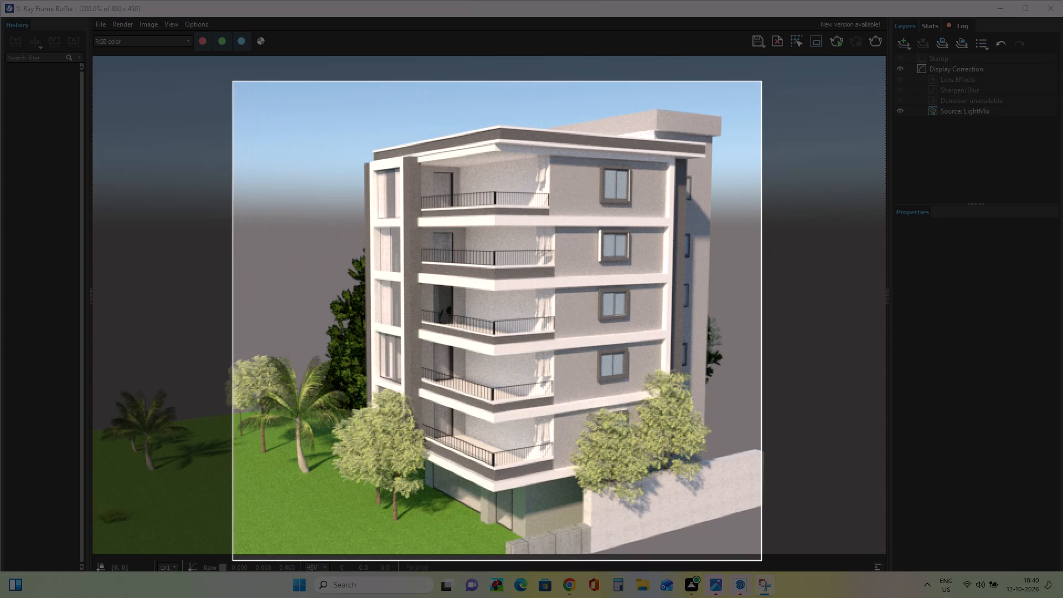
drag(213, 563, 213, 553)
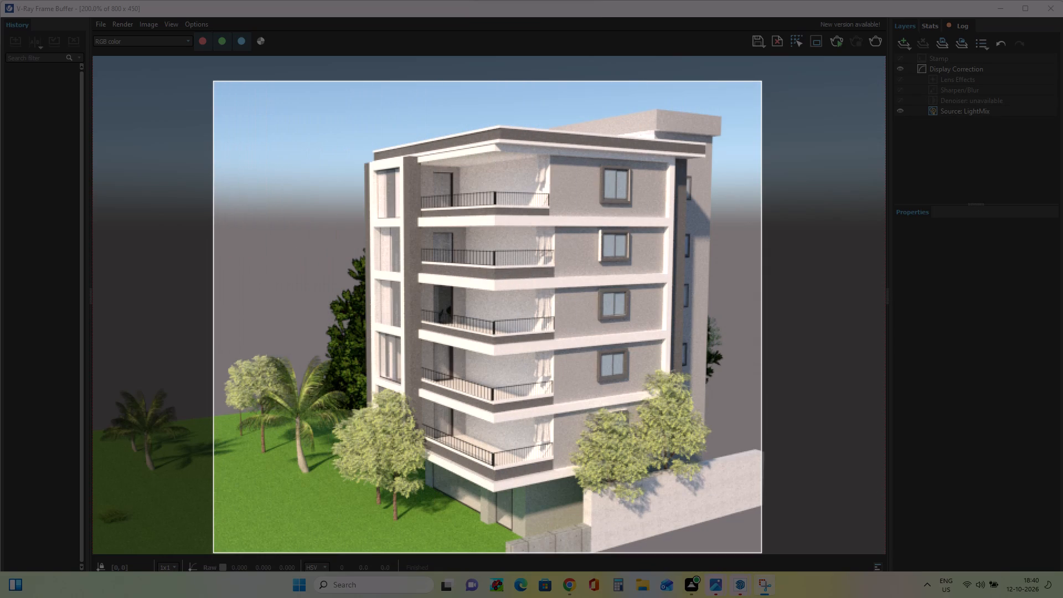
drag(213, 553, 213, 551)
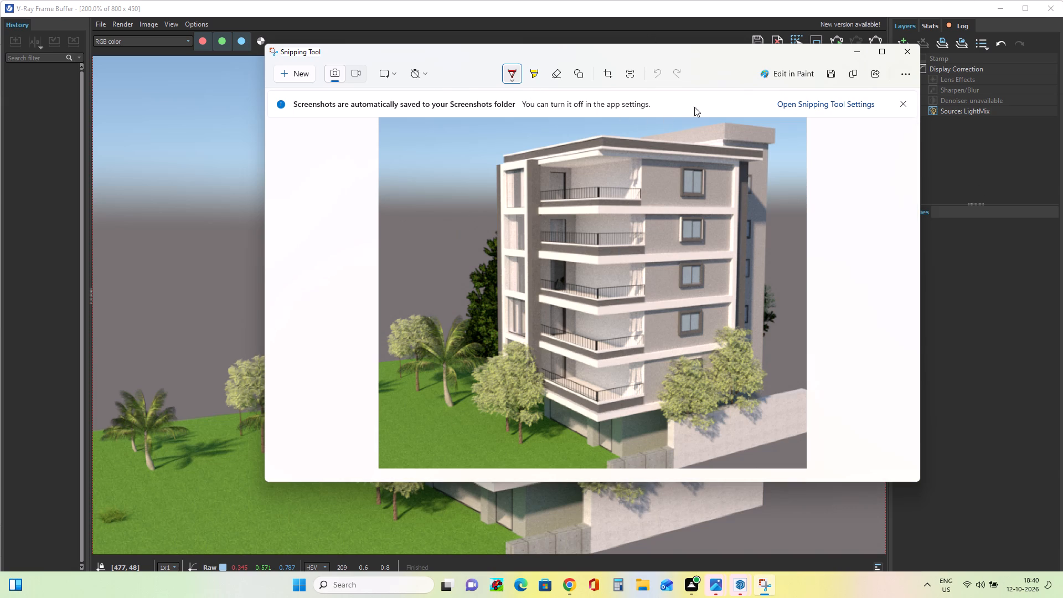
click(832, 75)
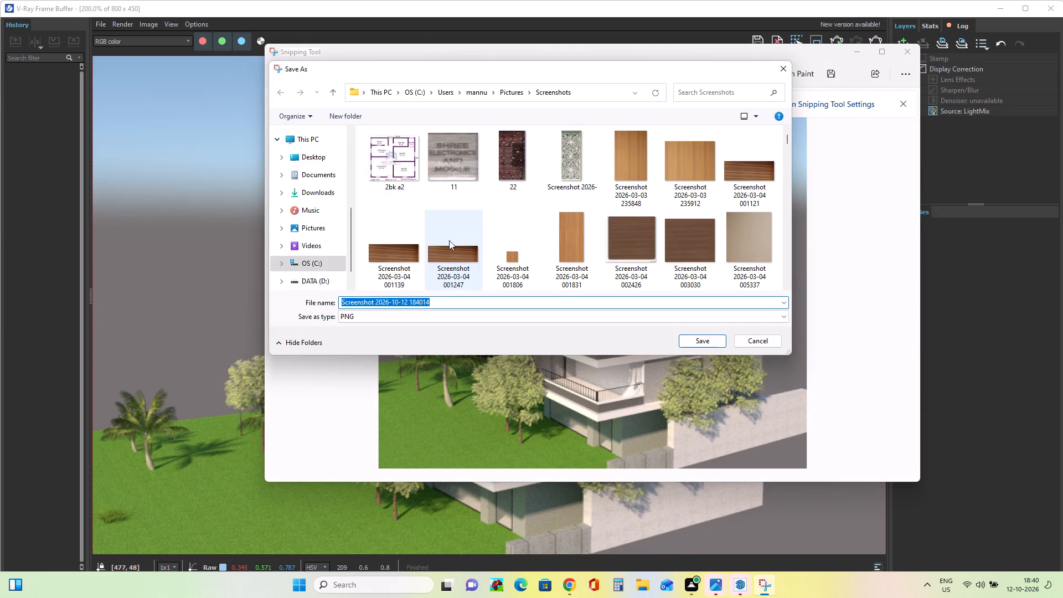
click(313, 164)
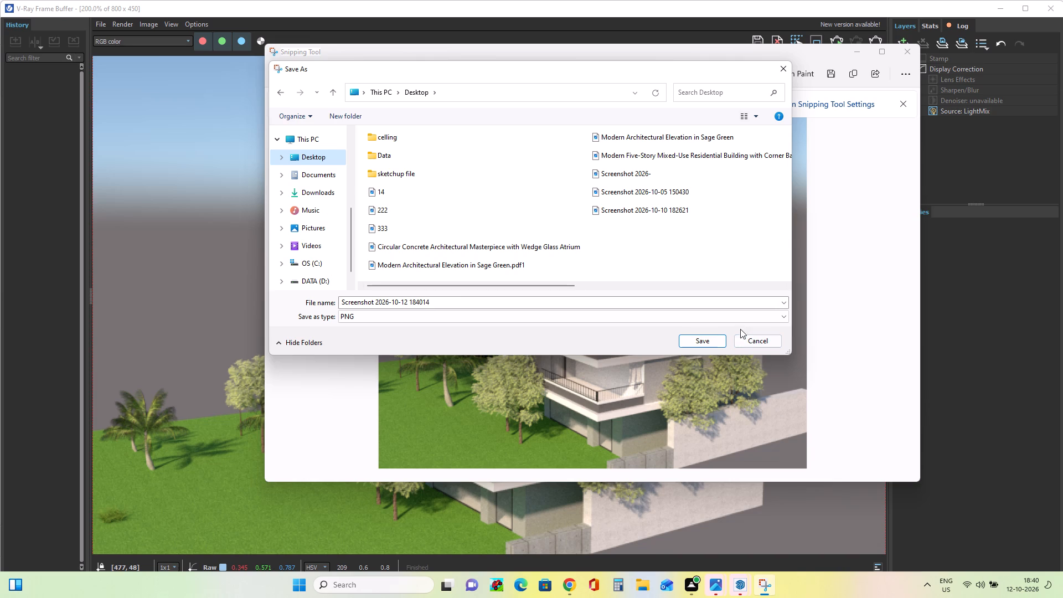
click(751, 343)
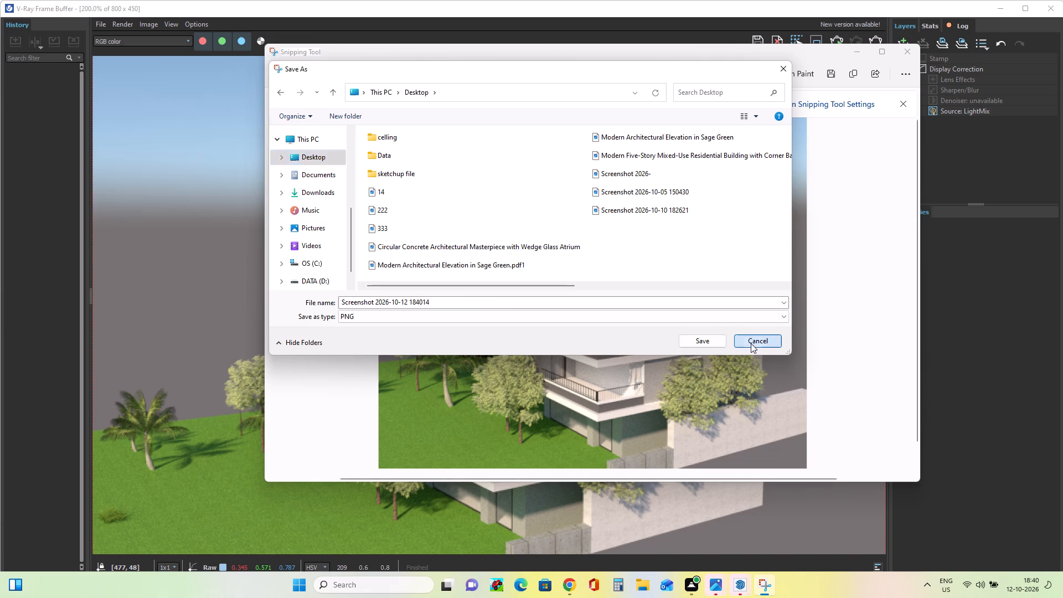
Minimize Snipping Tool and the V-Ray Frame Buffer to return to the SketchUp model.
click(854, 54)
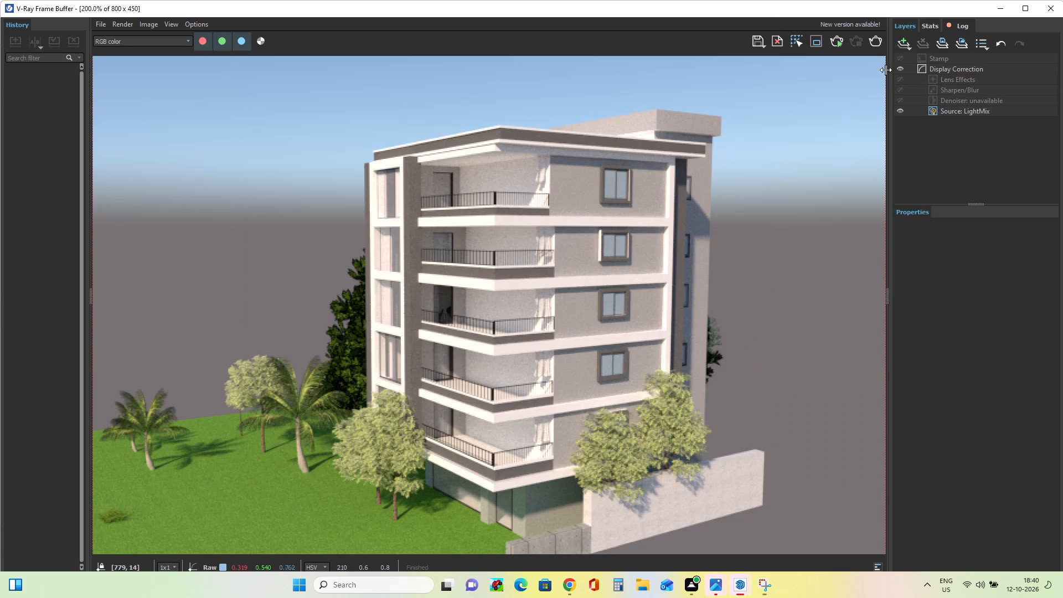
click(1007, 9)
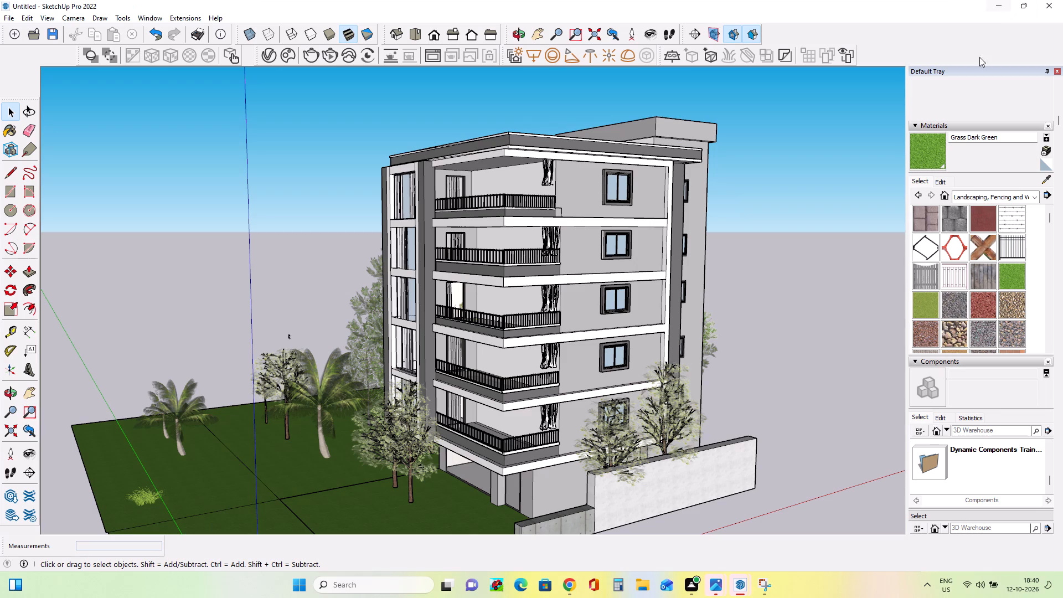
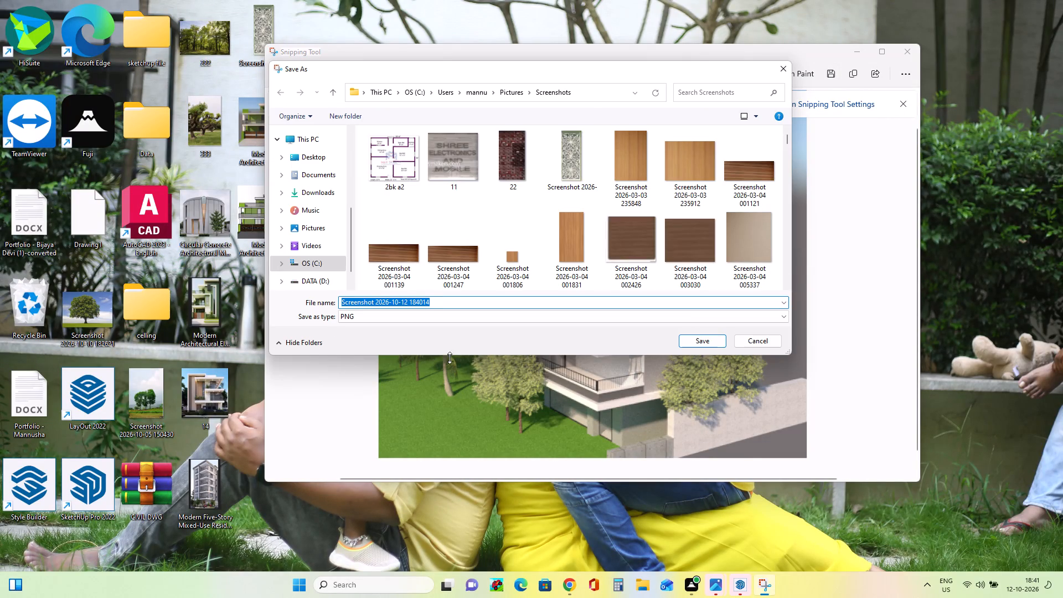
Save the snip to the Desktop as a PNG-type file named "Modern Five-Story Mixed-Use Residential Building with Corner Balconies.pdf".
click(301, 158)
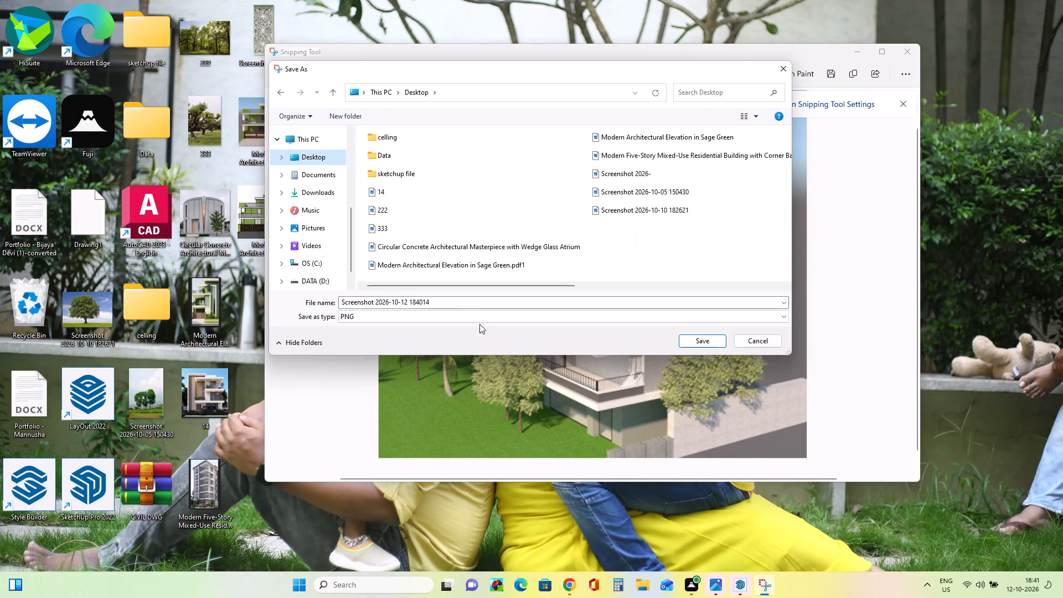
click(462, 303)
key(BackSpace)
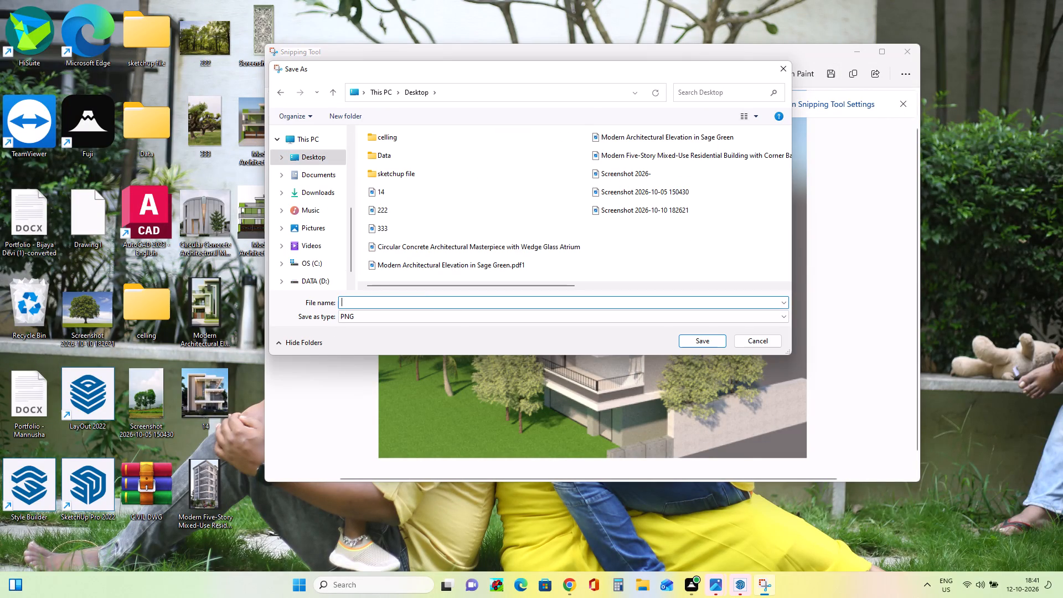
text(mo)
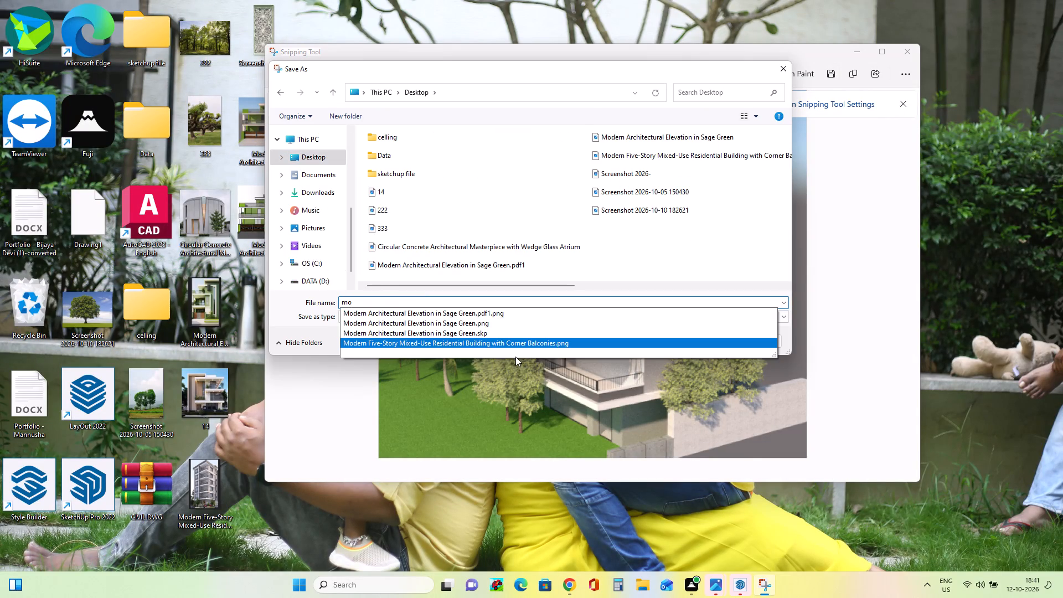
click(484, 342)
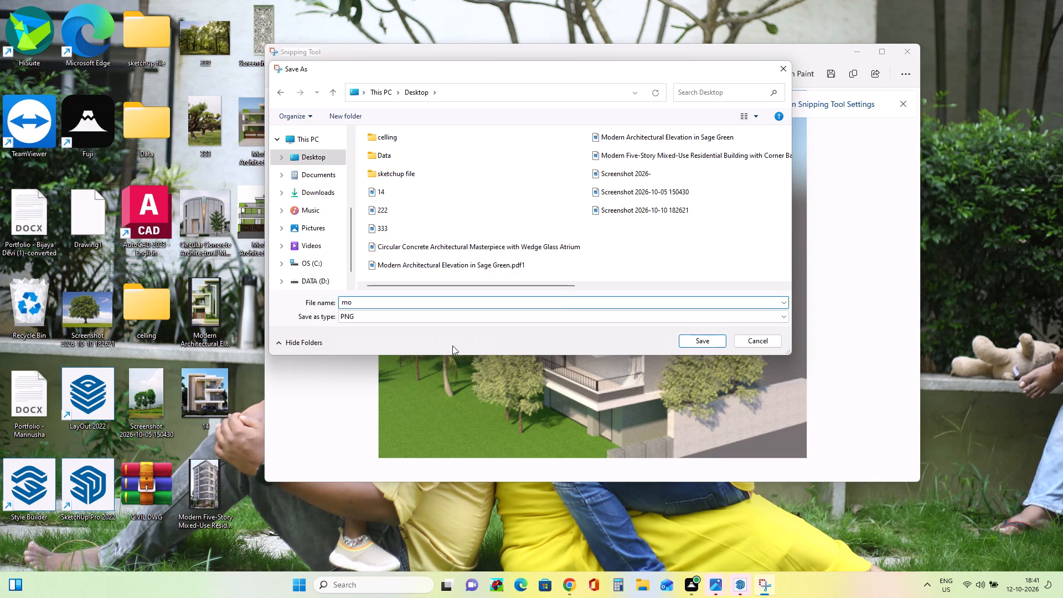
click(572, 301)
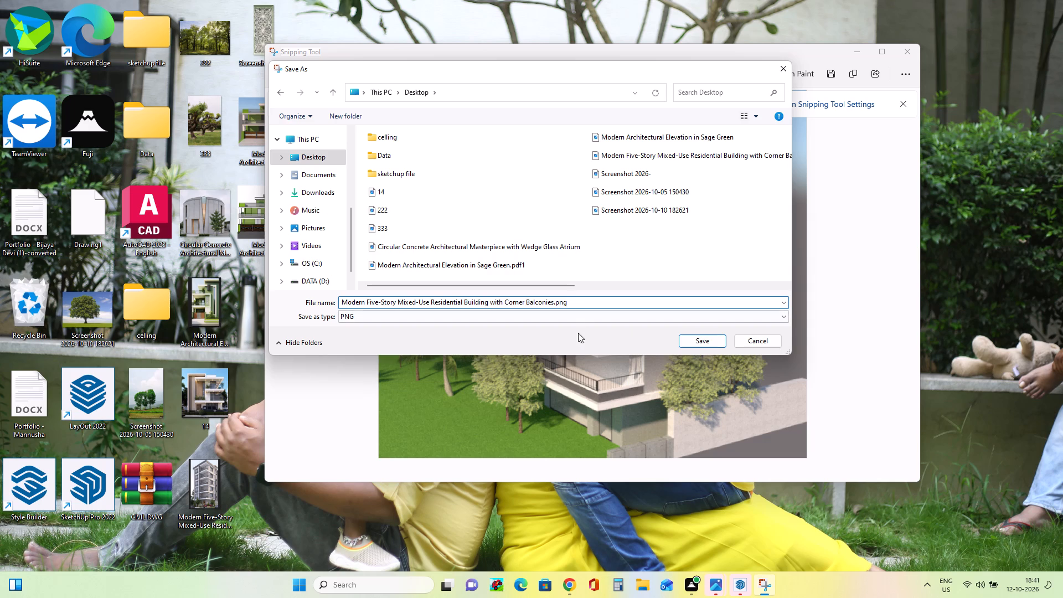
key(BackSpace)
key(BackSpace)
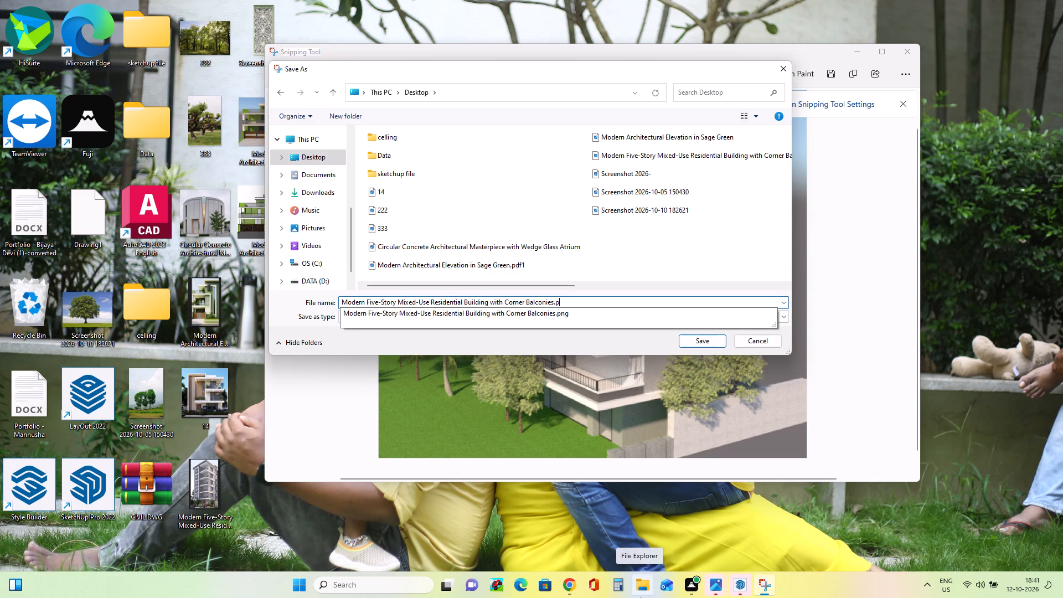
text(df)
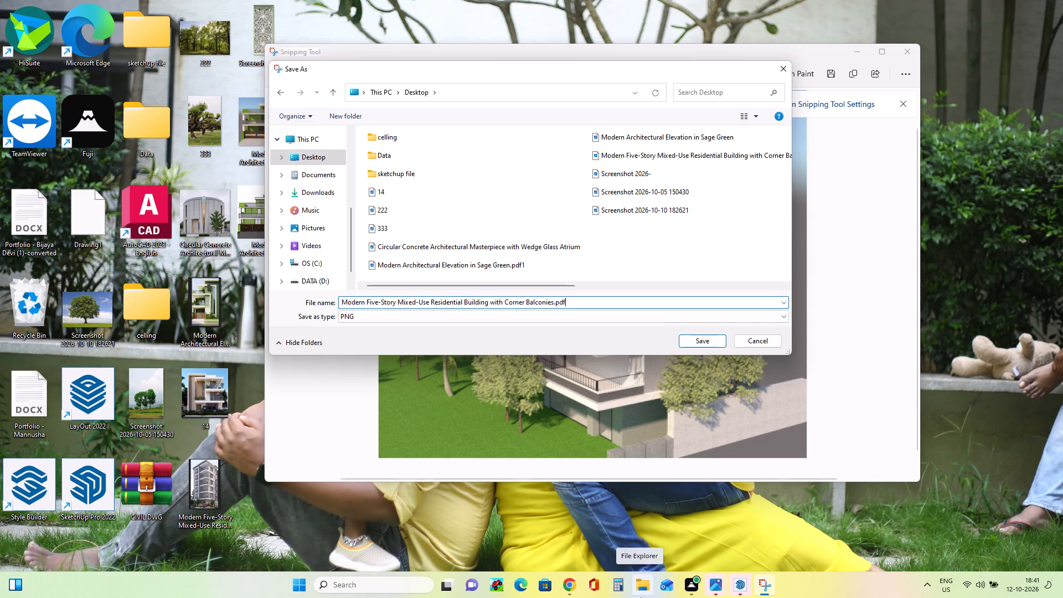
click(705, 340)
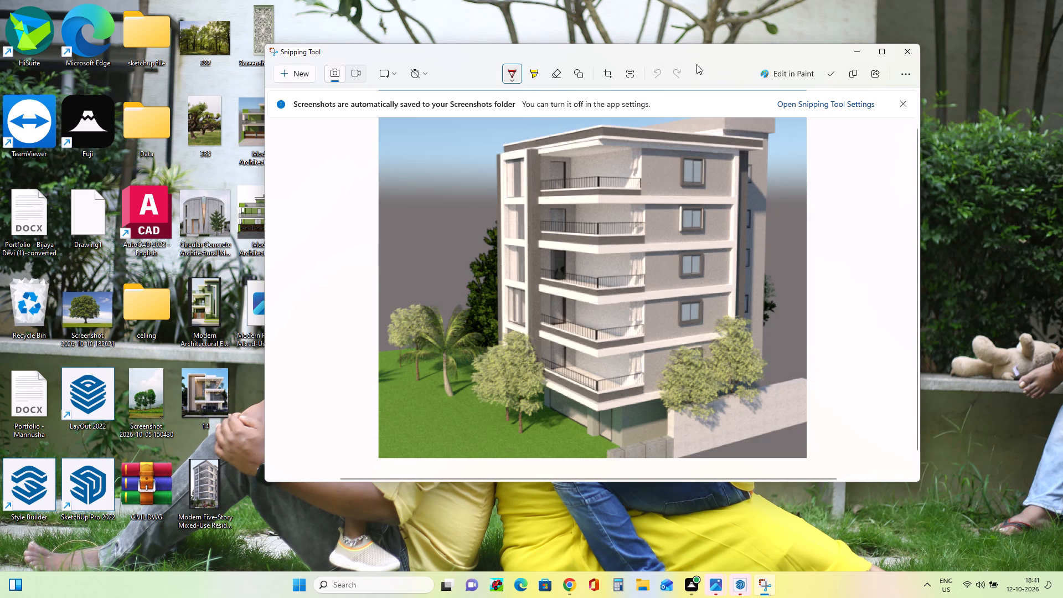
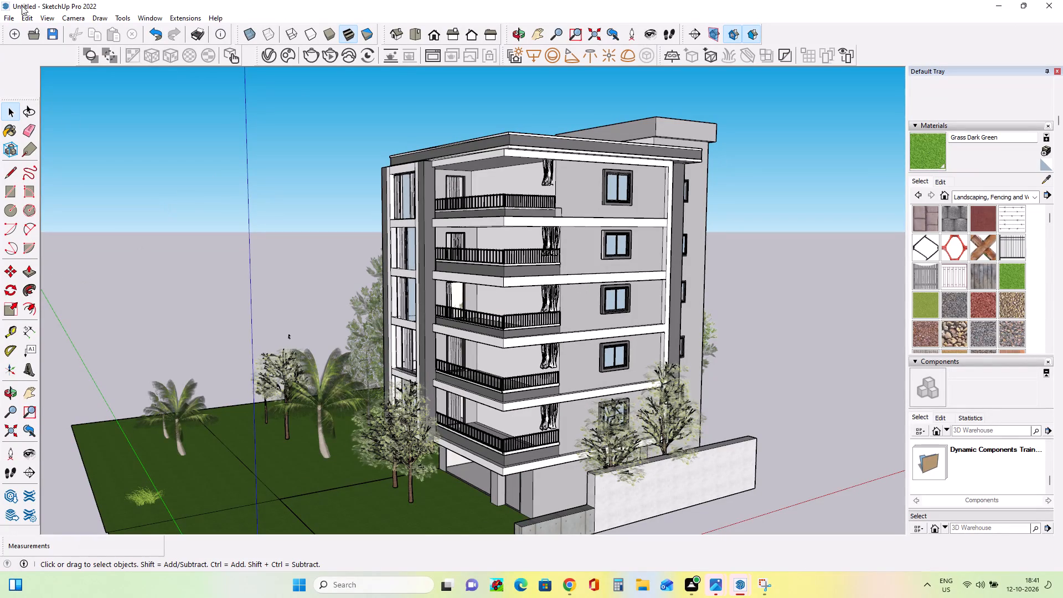
Save the model to the Desktop as a SketchUp file named "Modern Five-Story Mixed-Use Residential Building with Corner Balconies.skp".
key(ctrl+s)
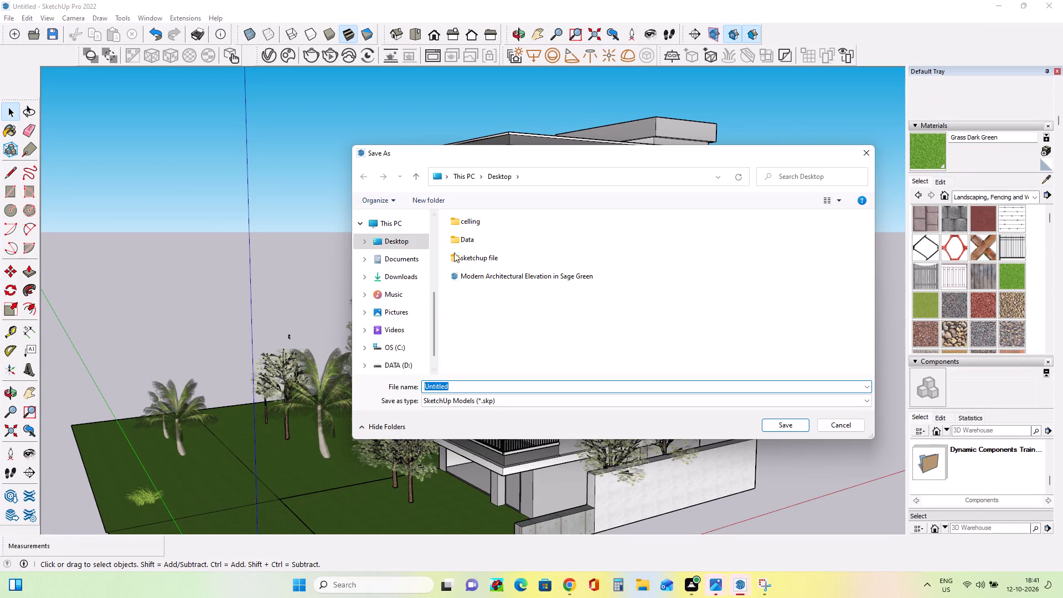
click(468, 383)
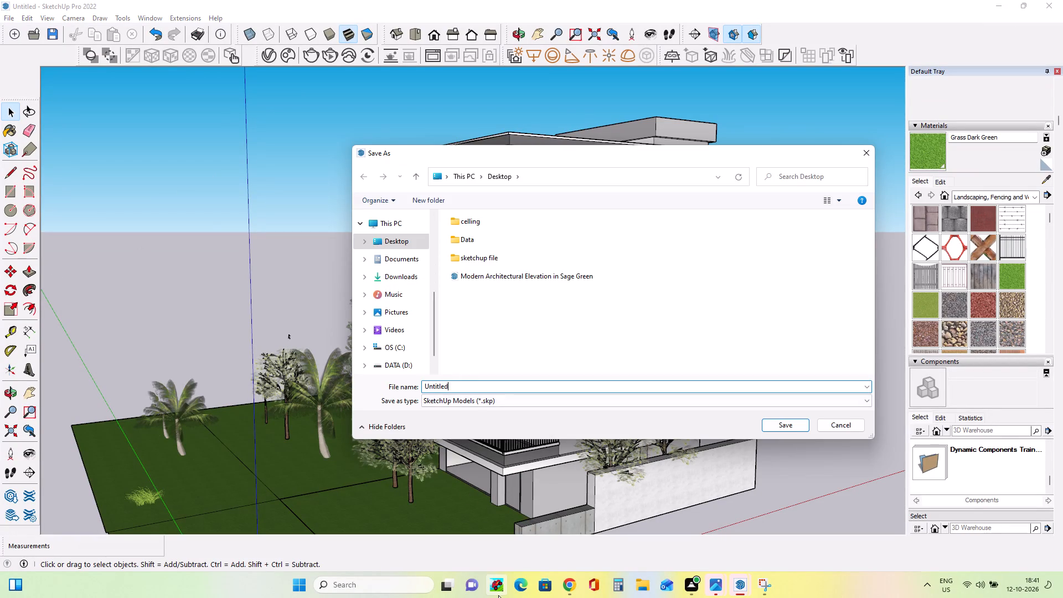
key(BackSpace)
key(BackSpace)
key(BackSpace)
key(BackSpace)
key(BackSpace)
key(BackSpace)
key(BackSpace)
key(BackSpace)
key(BackSpace)
key(BackSpace)
key(BackSpace)
key(BackSpace)
key(BackSpace)
key(BackSpace)
key(BackSpace)
key(BackSpace)
key(BackSpace)
text(mo)
text(dre)
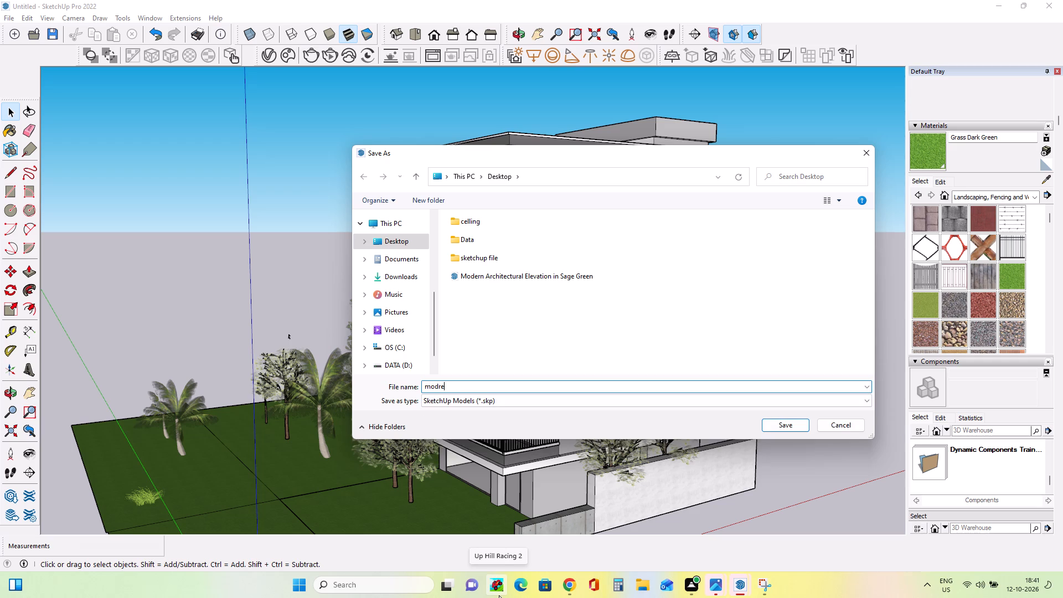
key(n)
key(BackSpace)
key(BackSpace)
key(BackSpace)
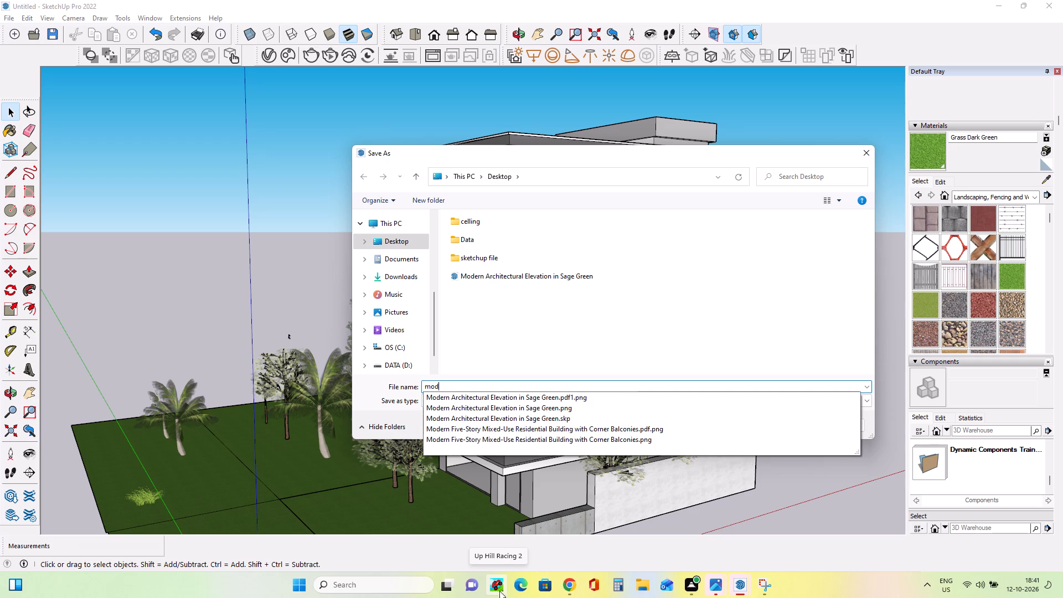
click(536, 431)
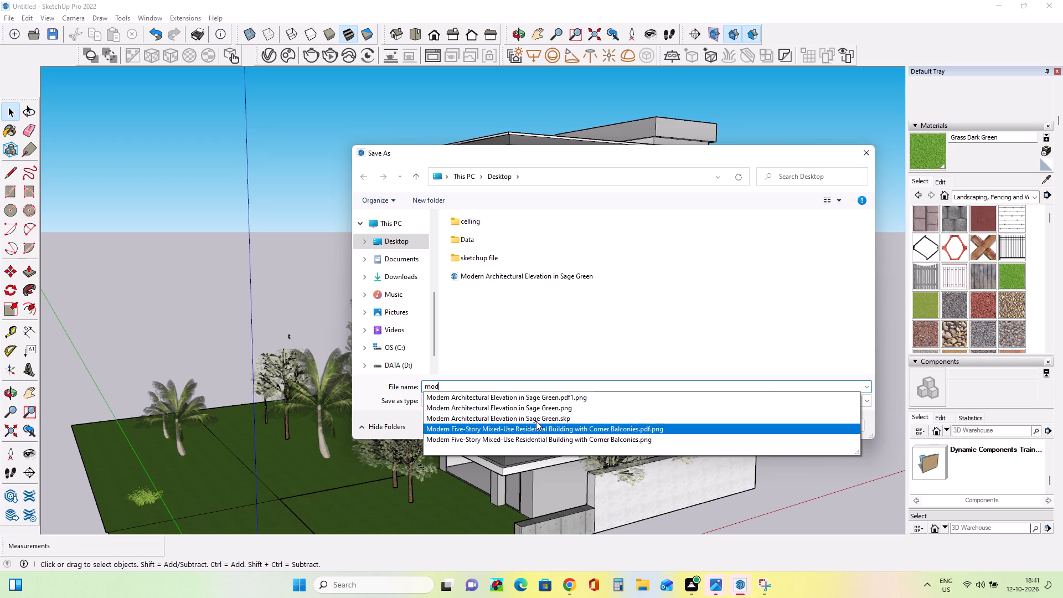
click(669, 386)
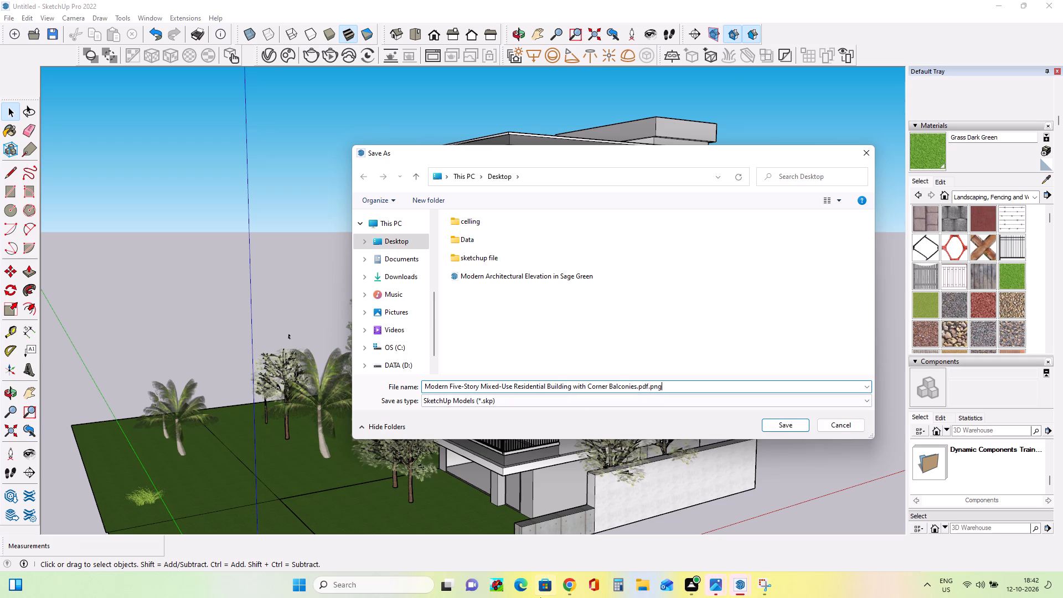
key(BackSpace)
key(BackSpace)
key(BackSpace)
key(BackSpace)
key(BackSpace)
key(BackSpace)
key(BackSpace)
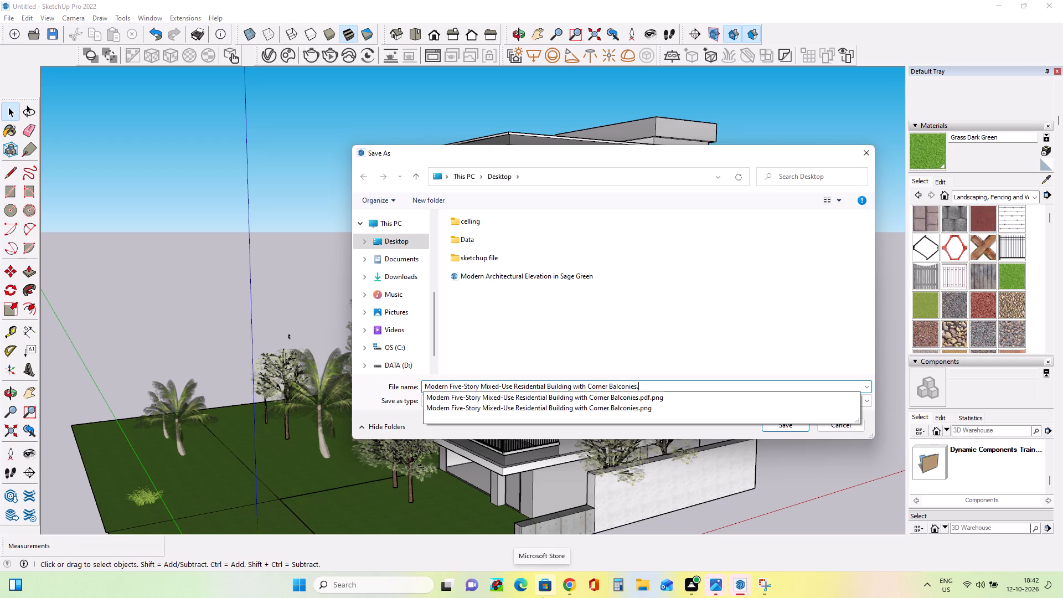
text(sk)
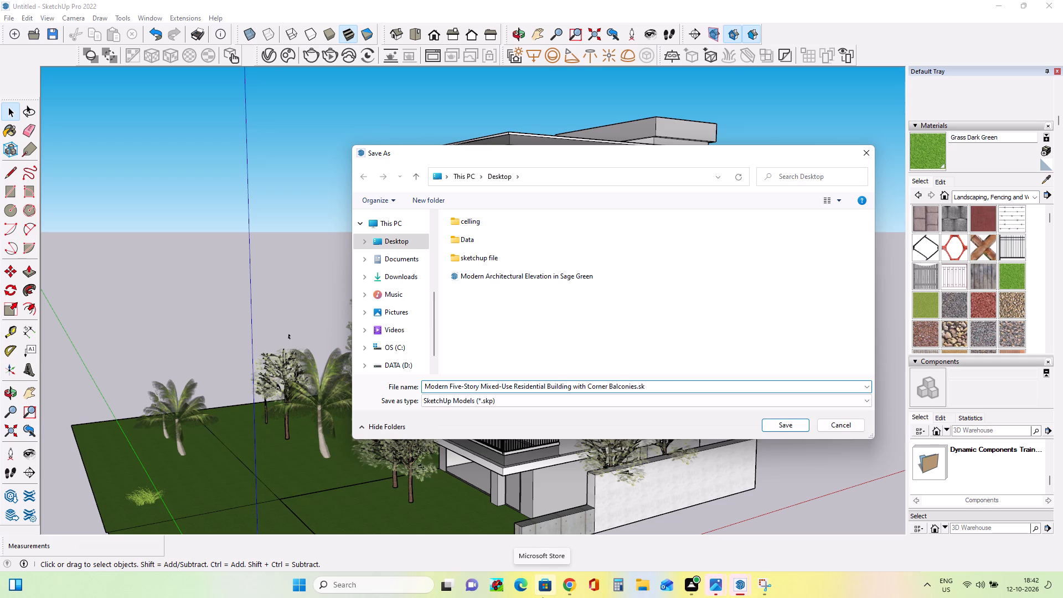
key(p)
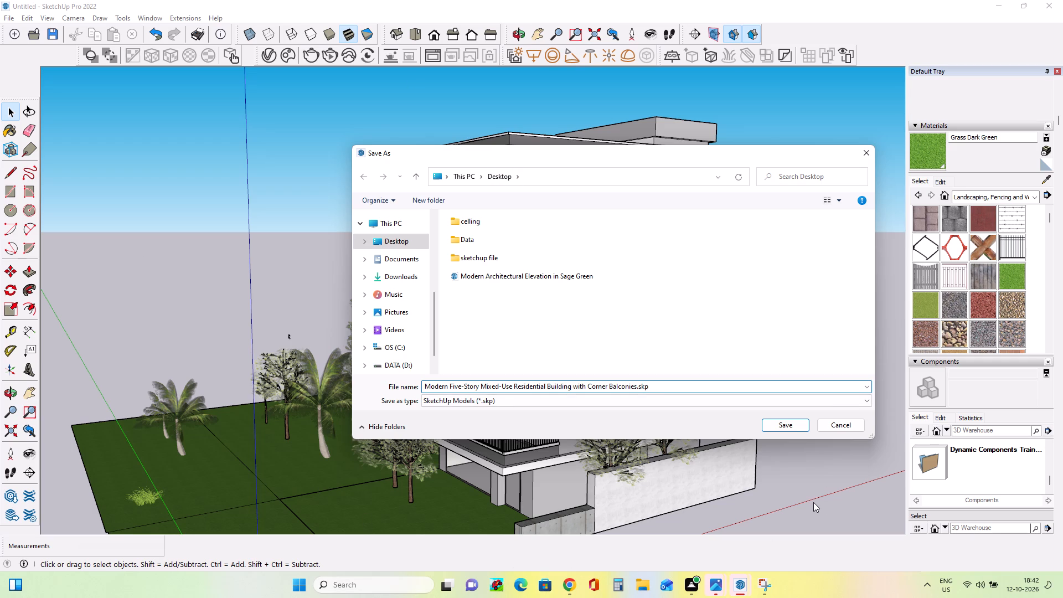
click(790, 427)
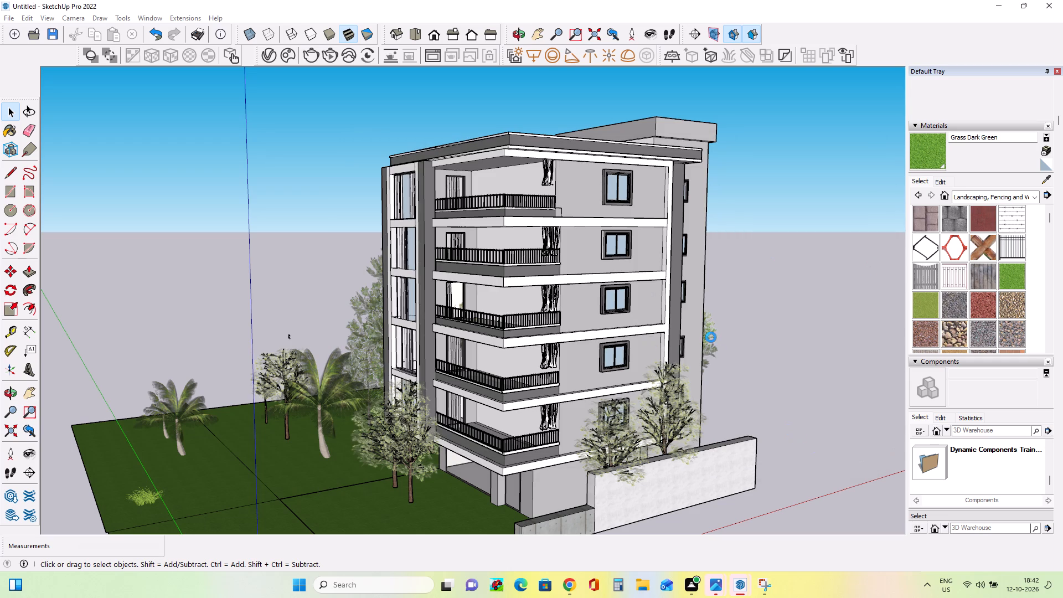
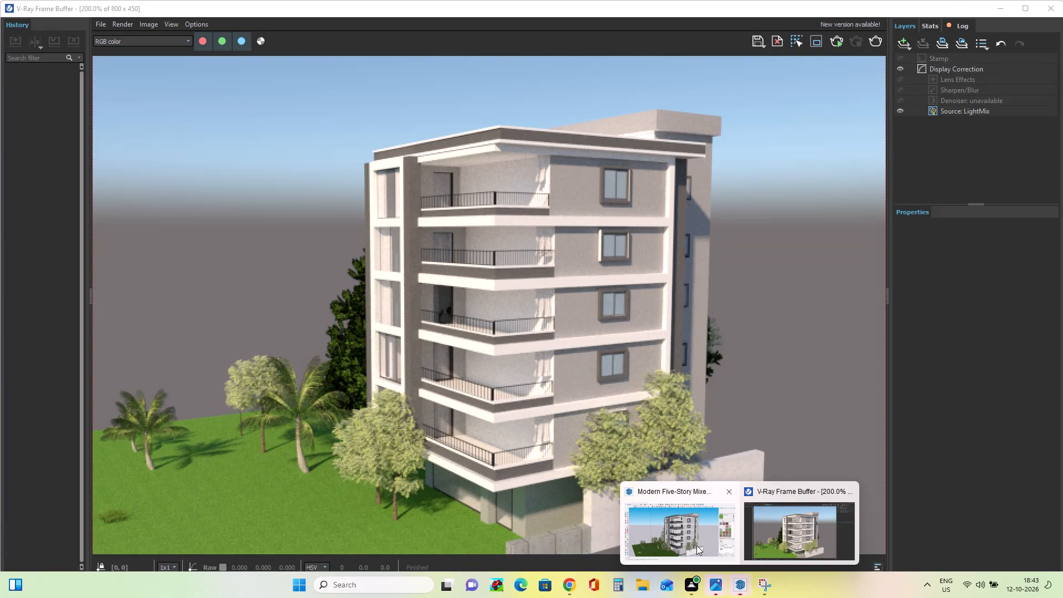
Minimize the V-Ray Frame Buffer and return to the building model in the SketchUp window.
click(693, 538)
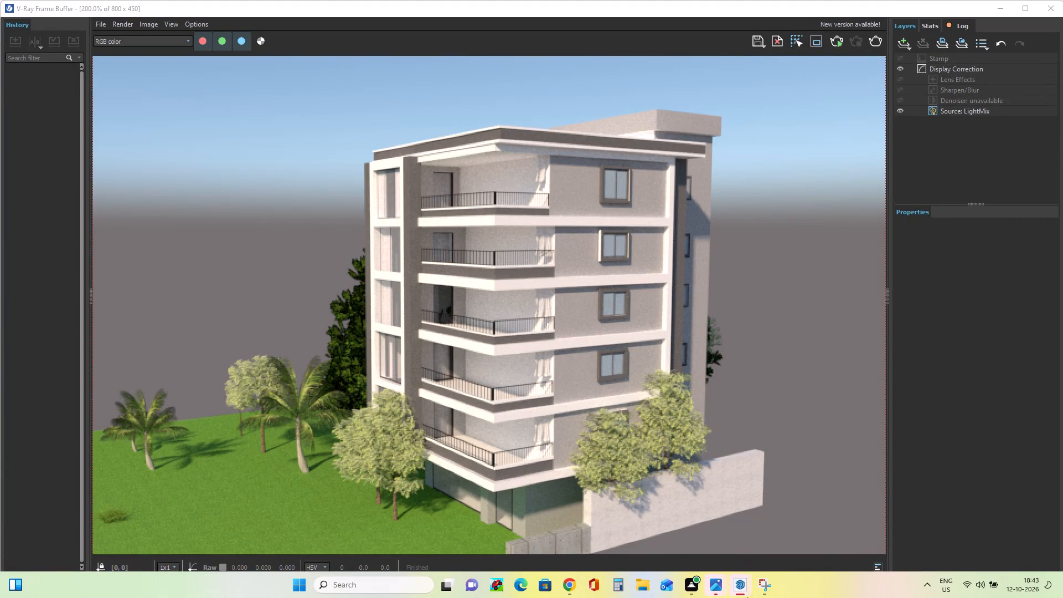
click(998, 7)
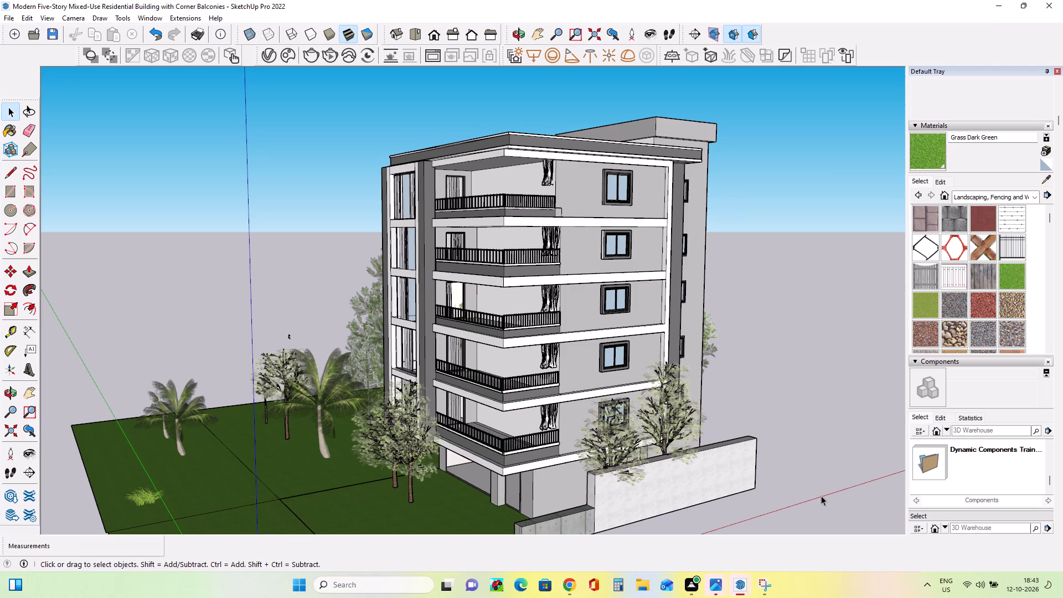
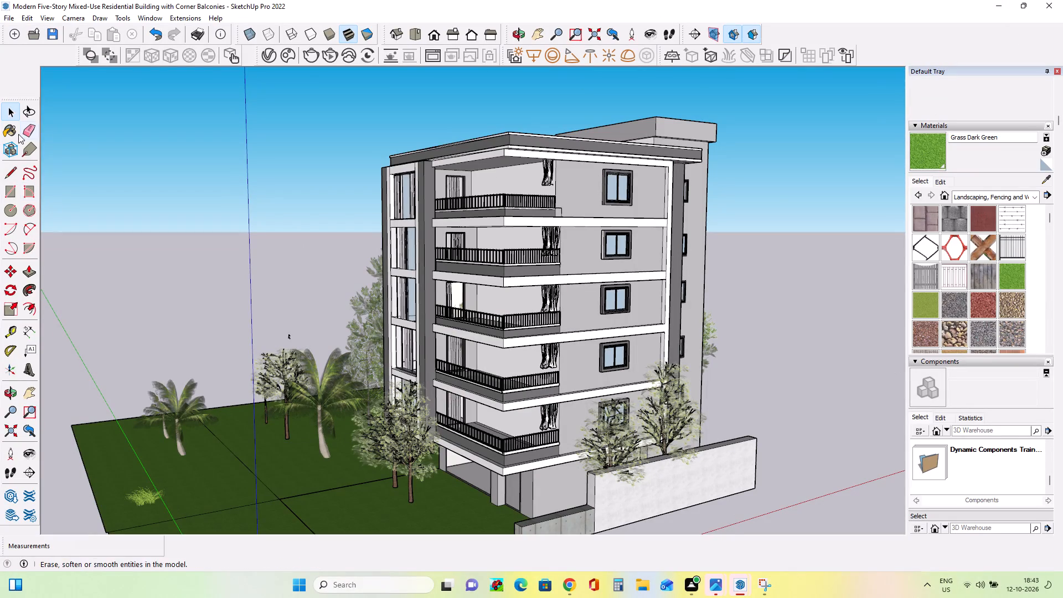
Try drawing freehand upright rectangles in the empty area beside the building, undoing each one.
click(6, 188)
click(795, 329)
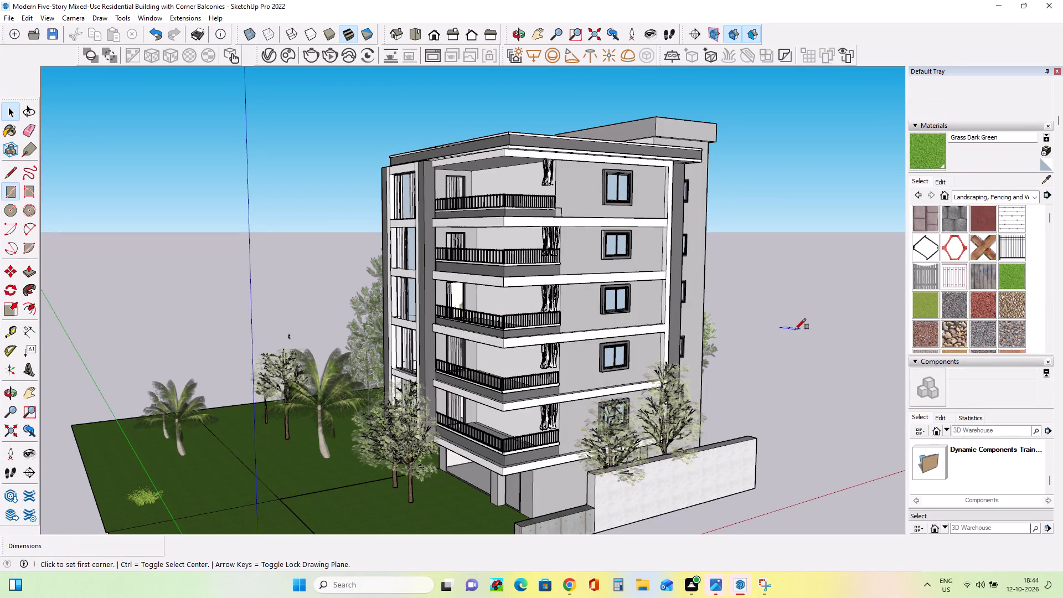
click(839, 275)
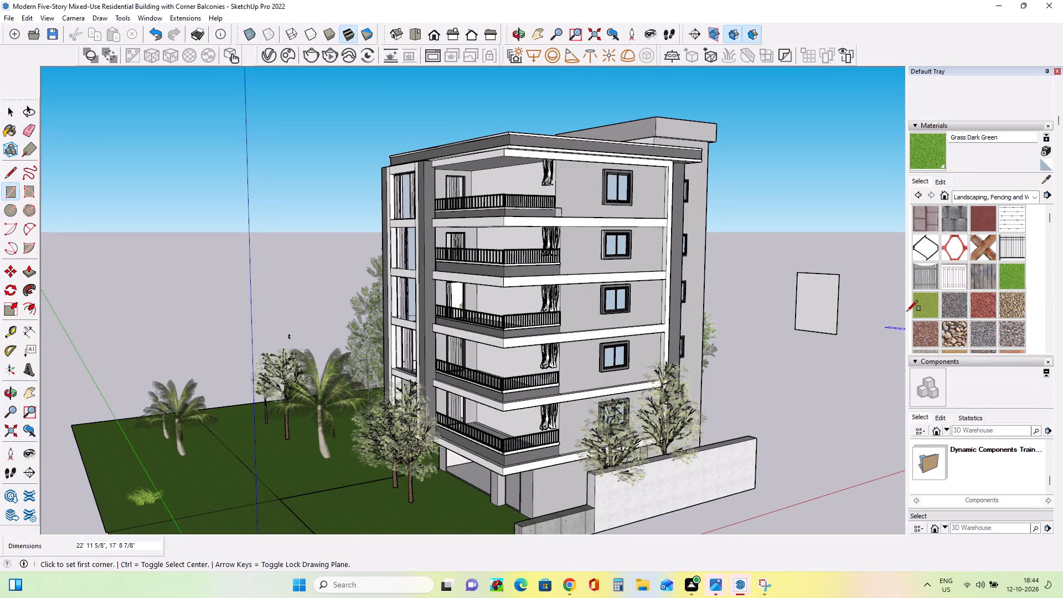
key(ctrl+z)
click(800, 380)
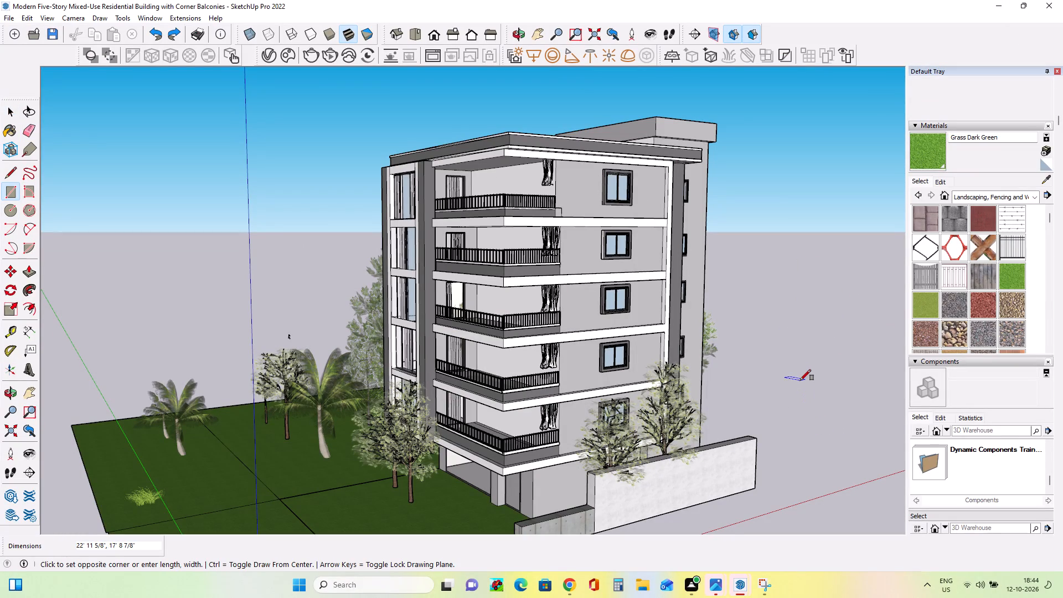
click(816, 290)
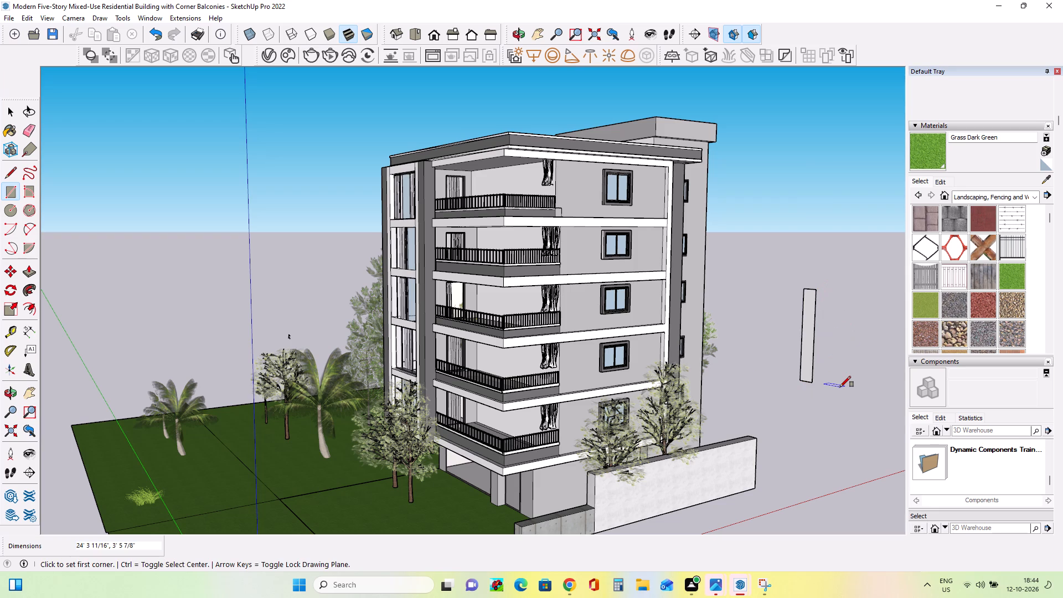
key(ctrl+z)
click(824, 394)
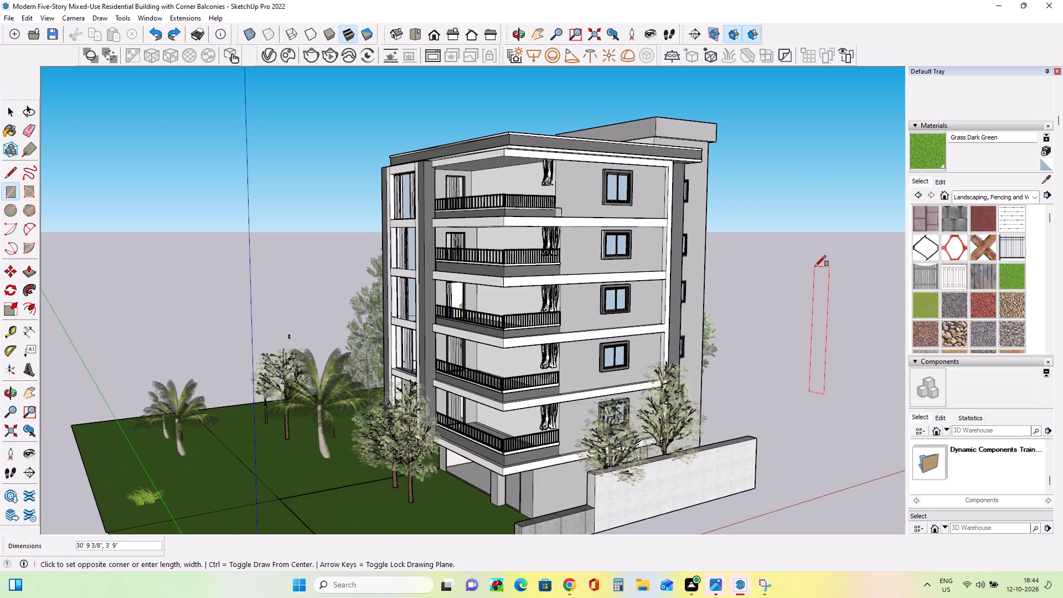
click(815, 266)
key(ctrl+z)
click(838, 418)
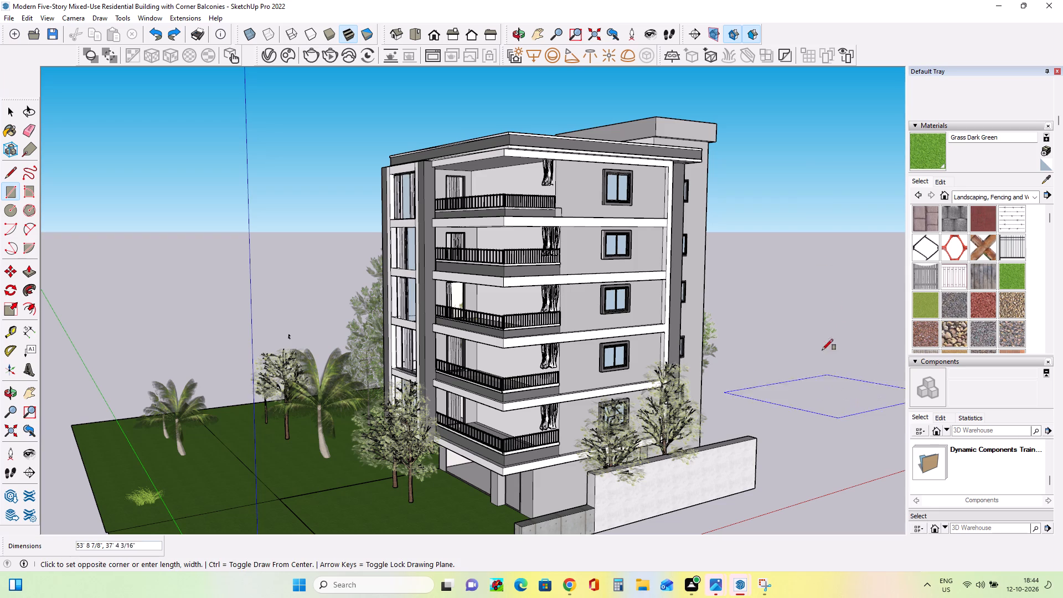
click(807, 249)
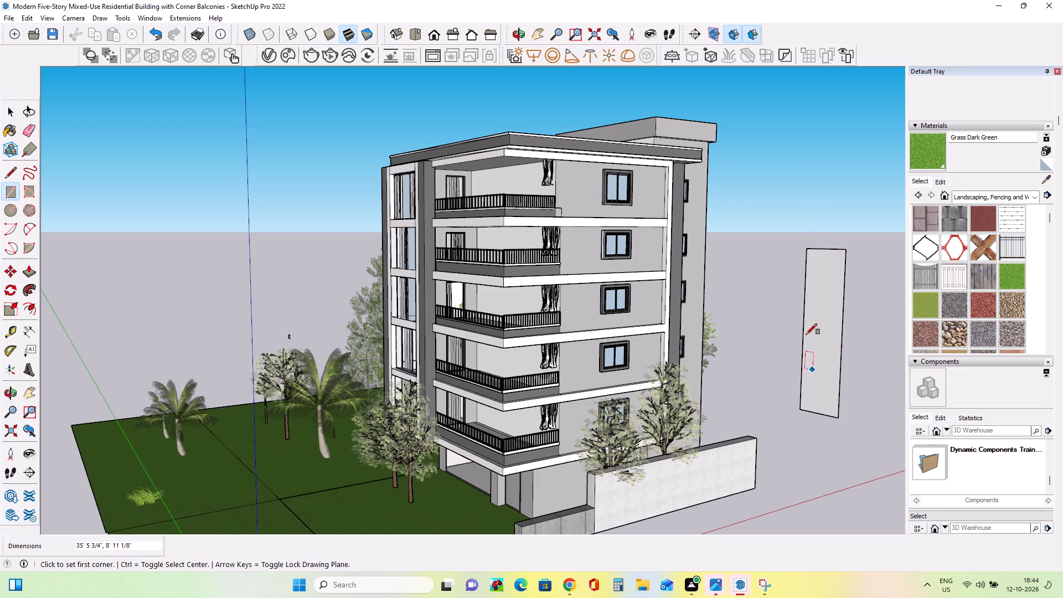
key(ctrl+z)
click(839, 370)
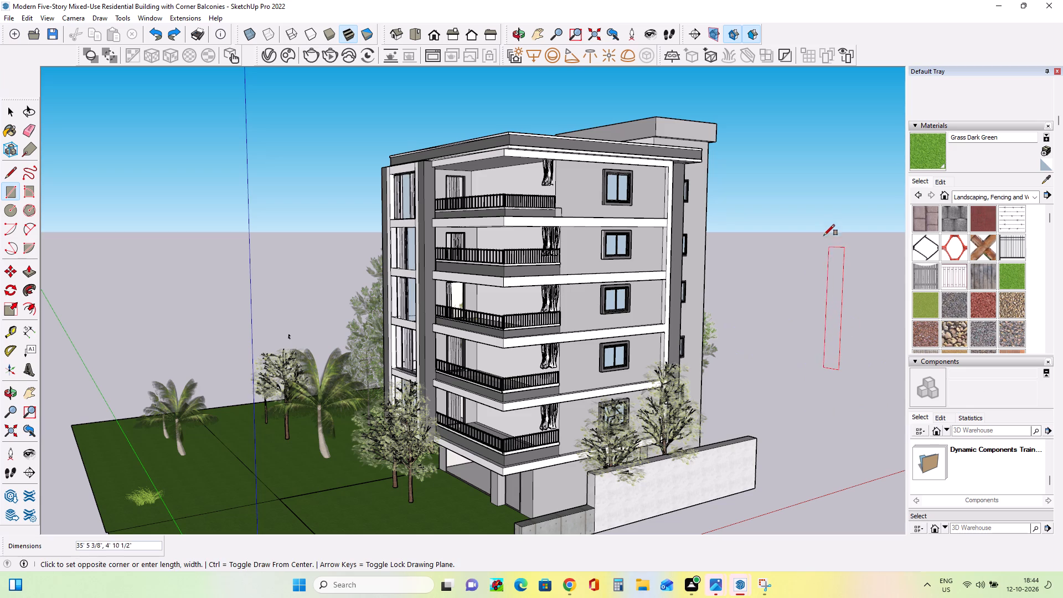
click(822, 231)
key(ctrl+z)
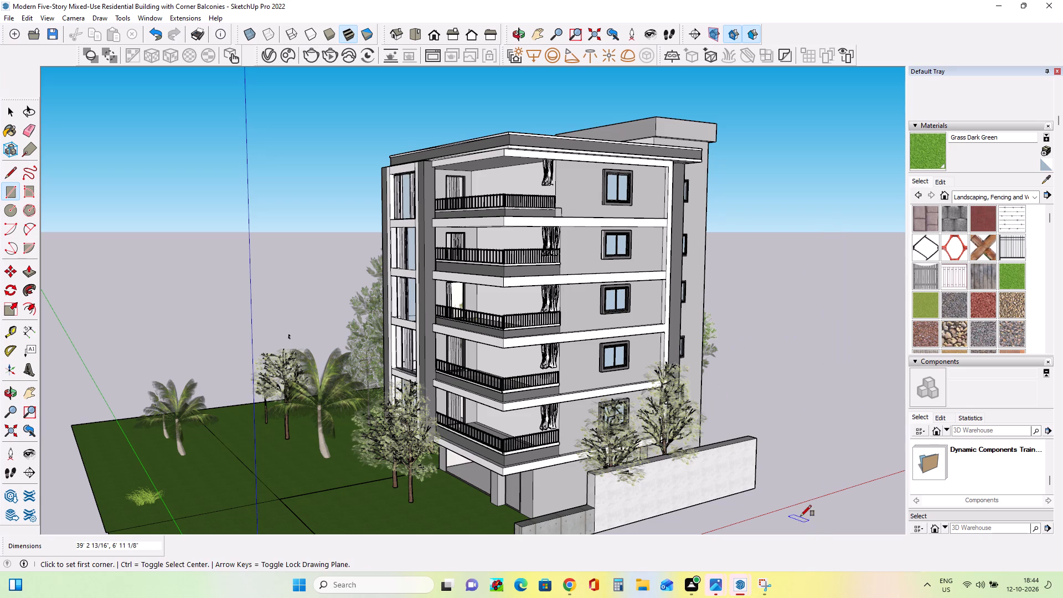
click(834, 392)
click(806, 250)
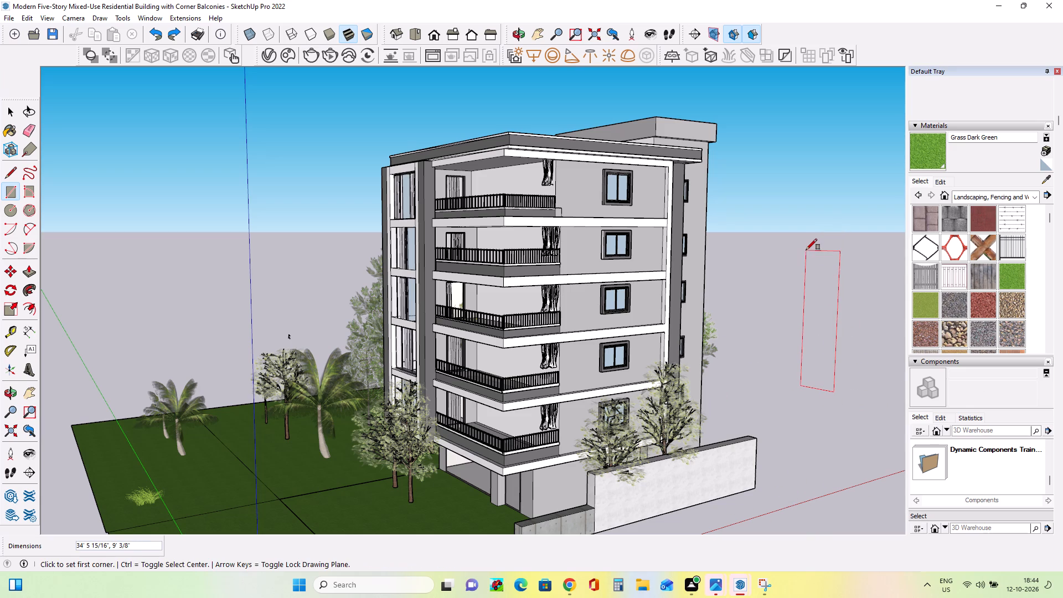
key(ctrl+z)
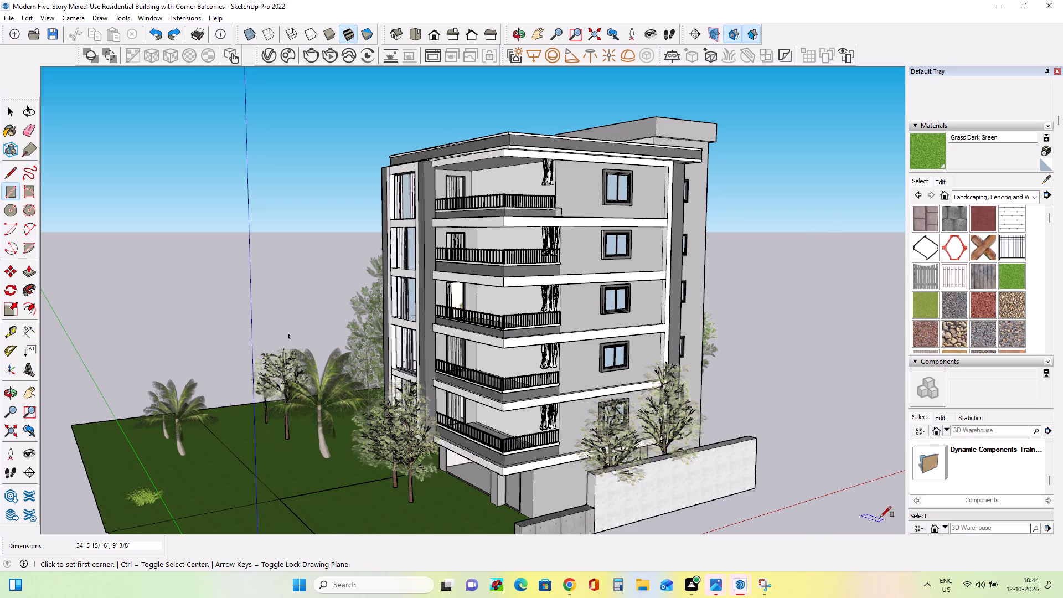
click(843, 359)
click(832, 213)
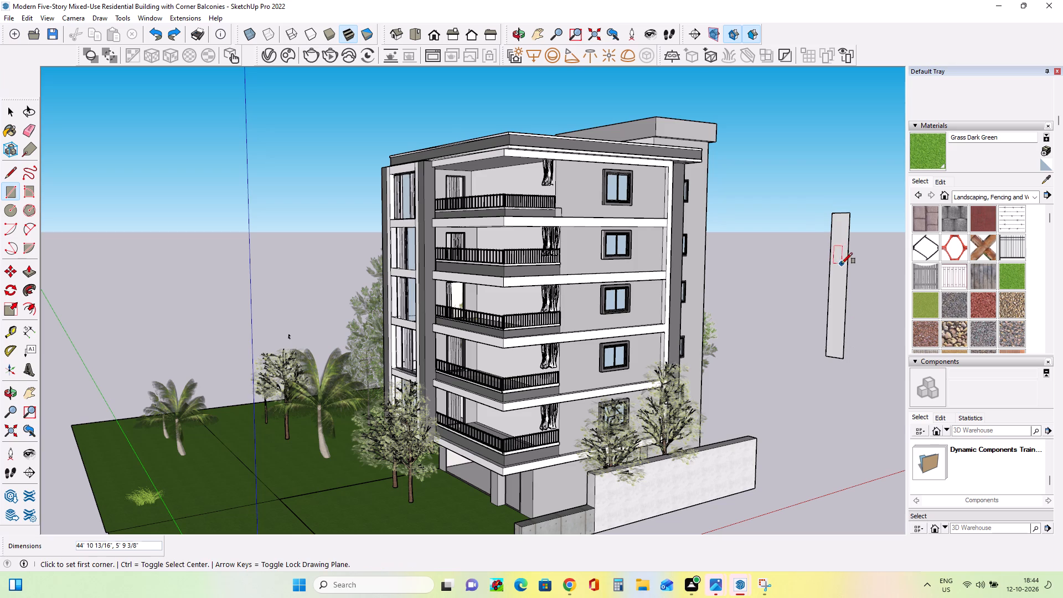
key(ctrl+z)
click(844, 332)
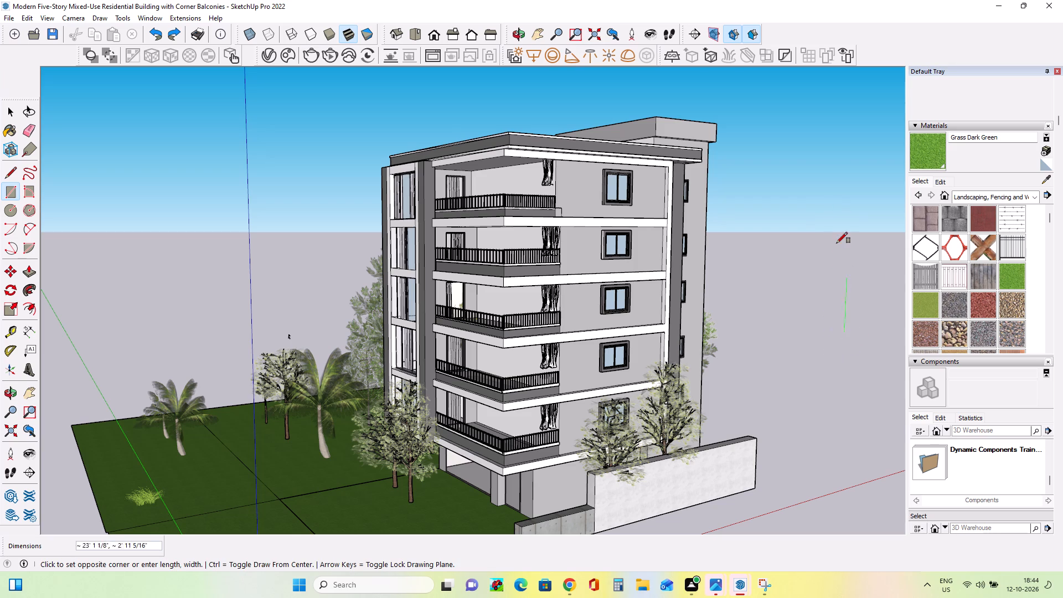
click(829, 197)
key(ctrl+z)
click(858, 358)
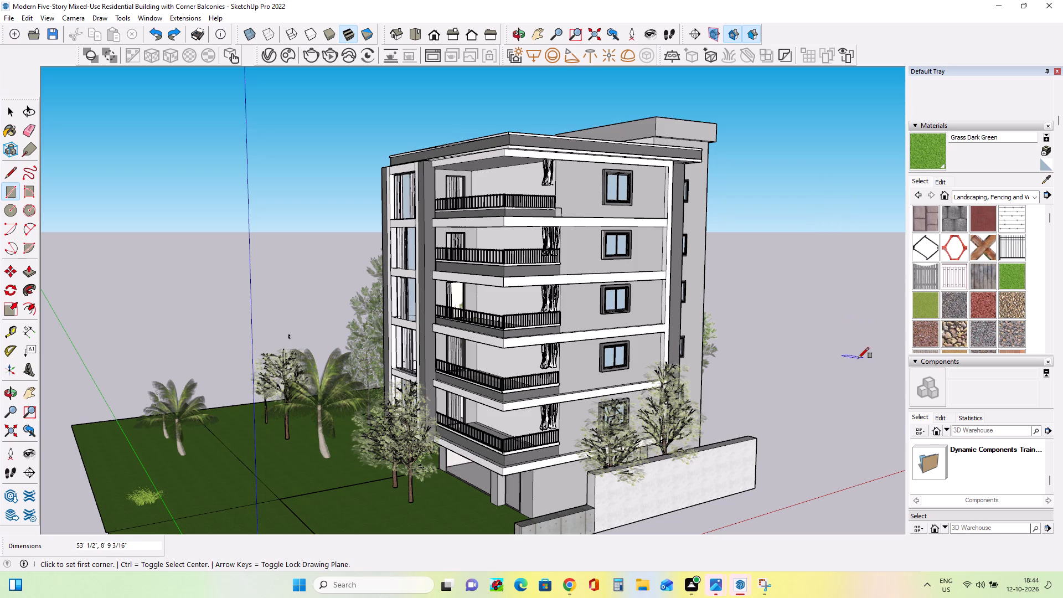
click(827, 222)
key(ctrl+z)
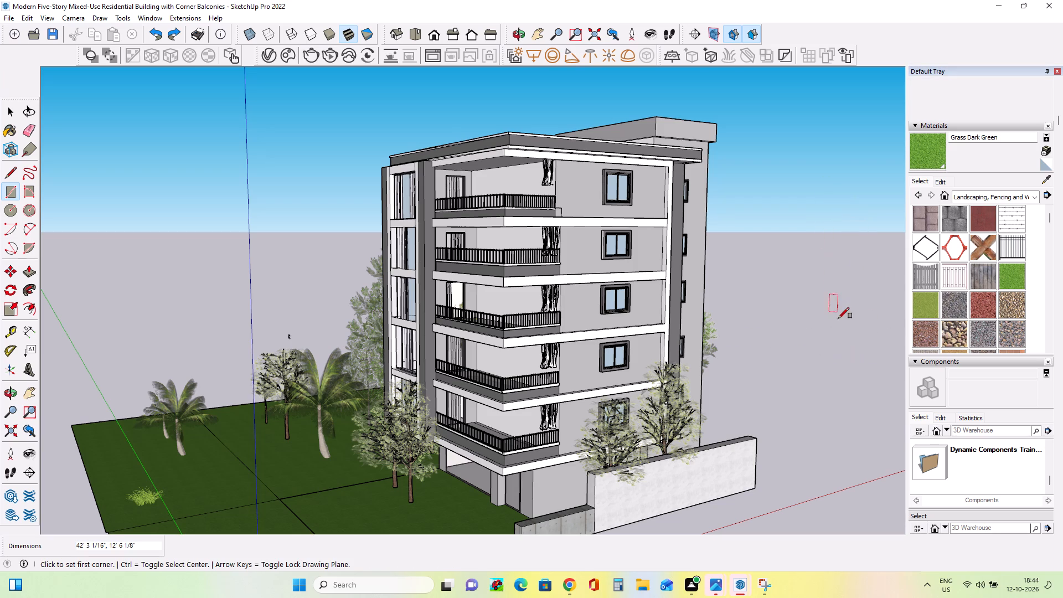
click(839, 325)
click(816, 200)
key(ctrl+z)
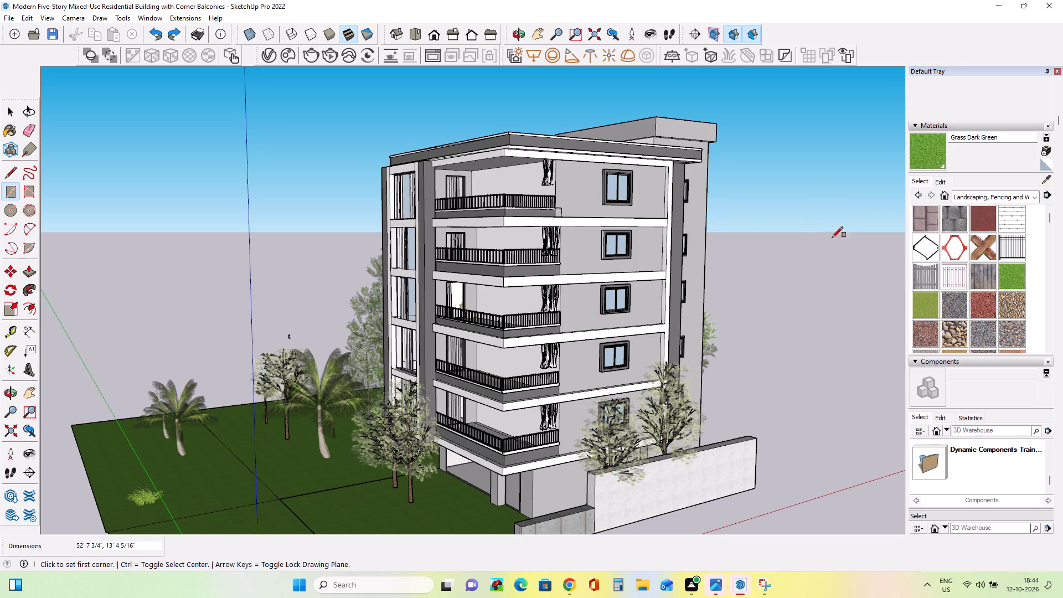